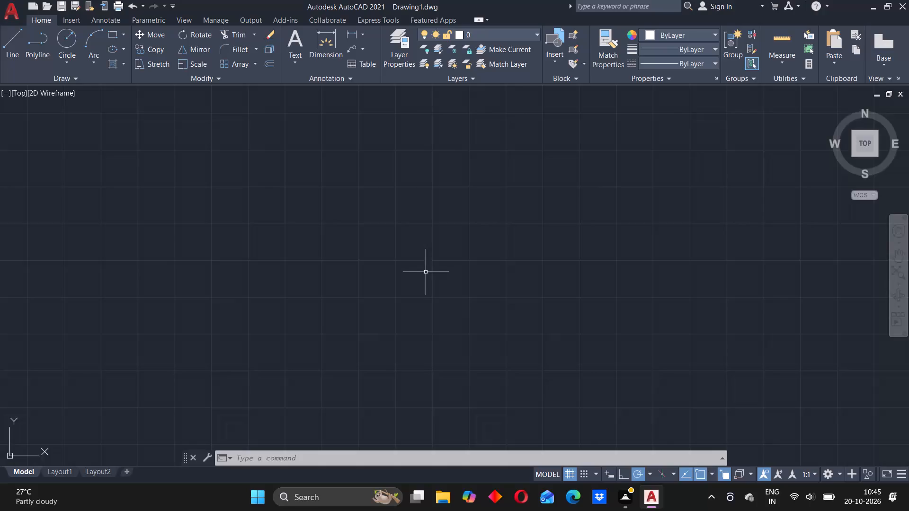
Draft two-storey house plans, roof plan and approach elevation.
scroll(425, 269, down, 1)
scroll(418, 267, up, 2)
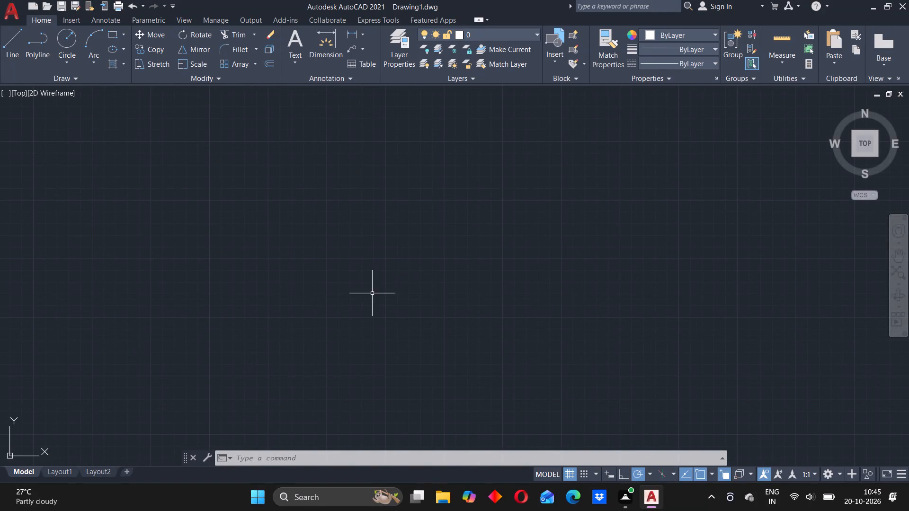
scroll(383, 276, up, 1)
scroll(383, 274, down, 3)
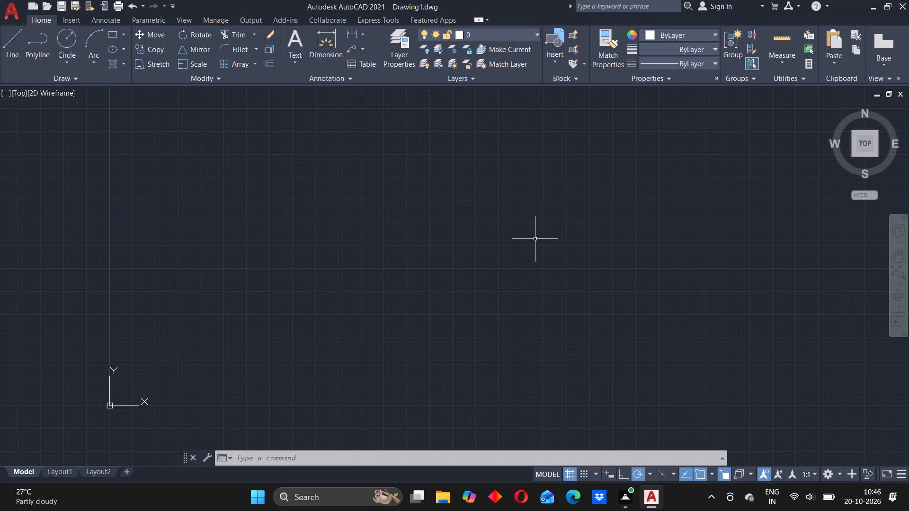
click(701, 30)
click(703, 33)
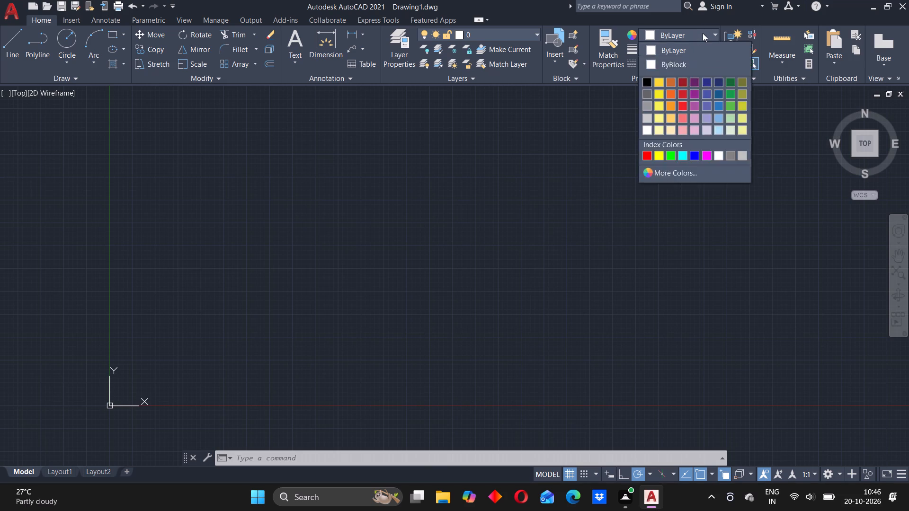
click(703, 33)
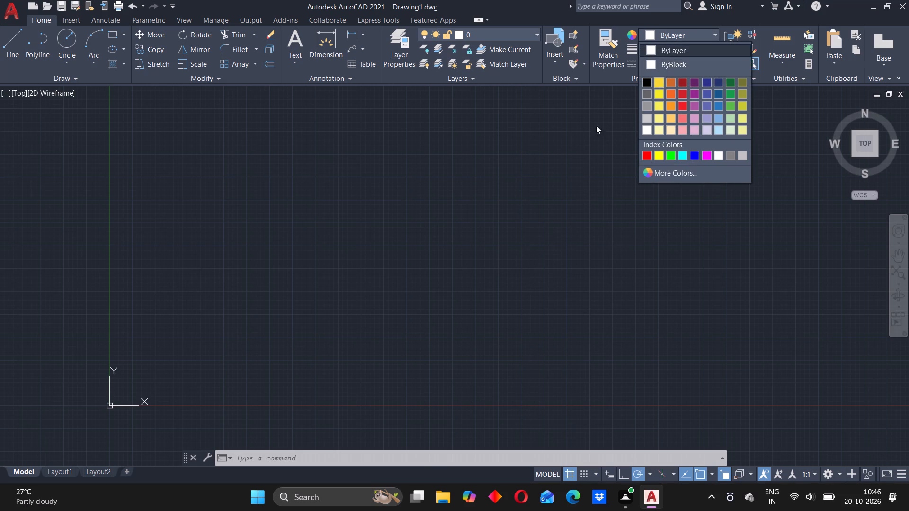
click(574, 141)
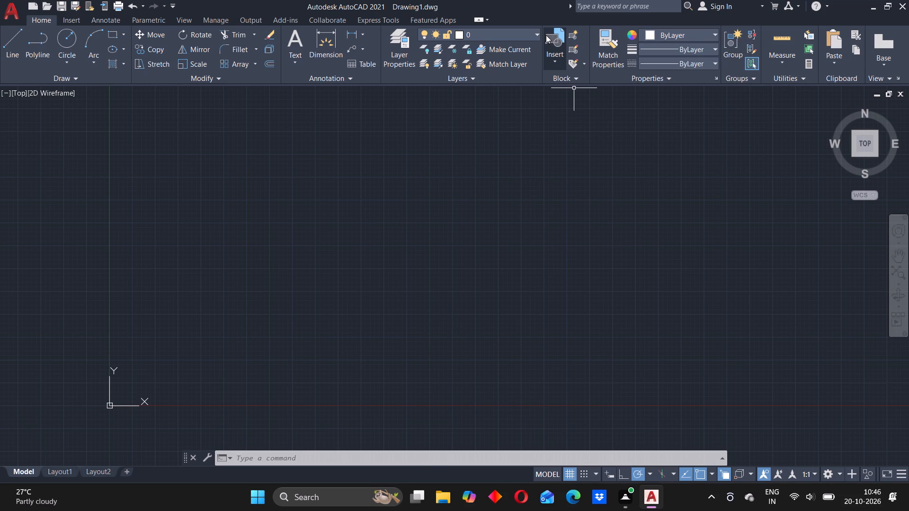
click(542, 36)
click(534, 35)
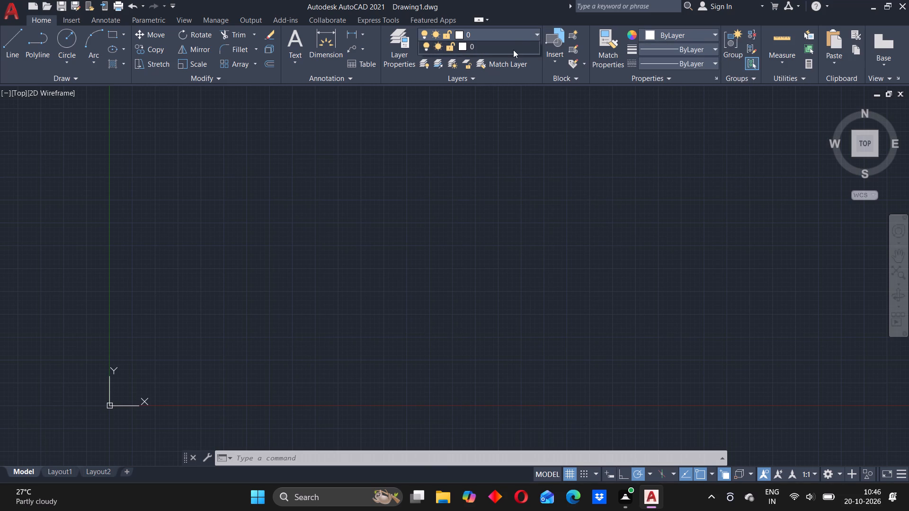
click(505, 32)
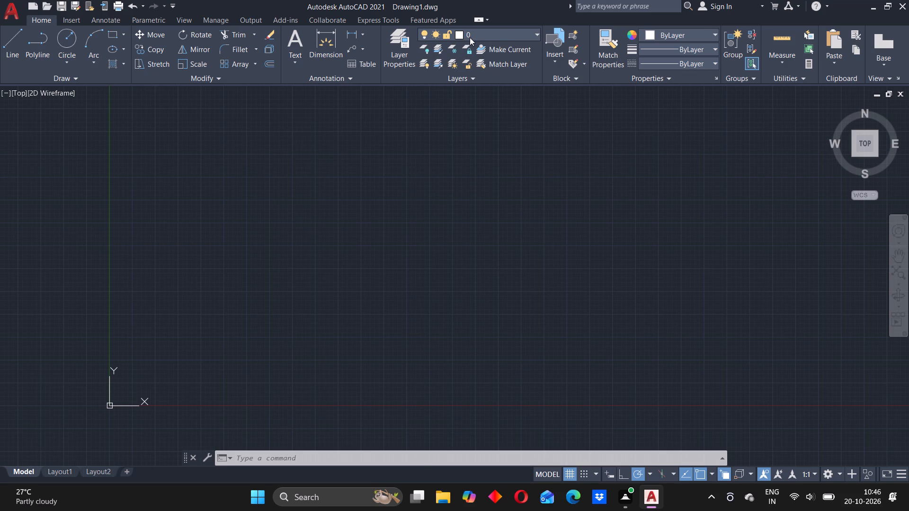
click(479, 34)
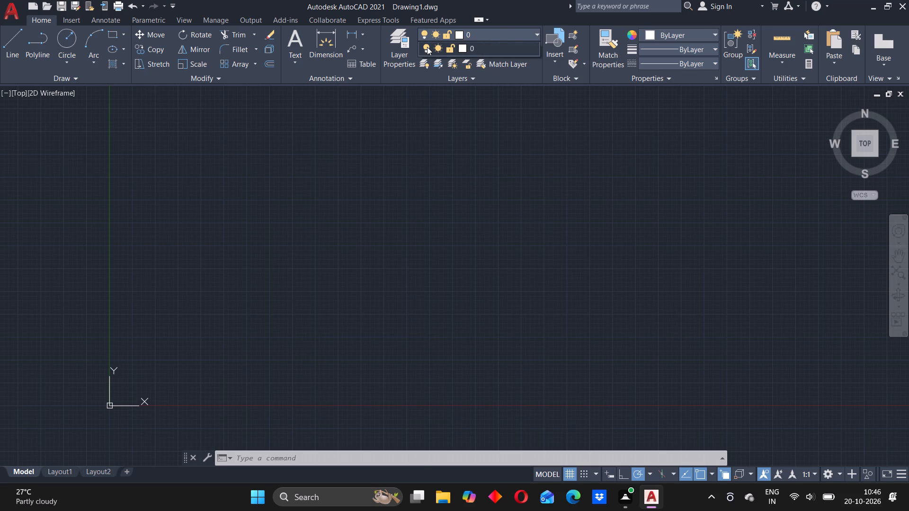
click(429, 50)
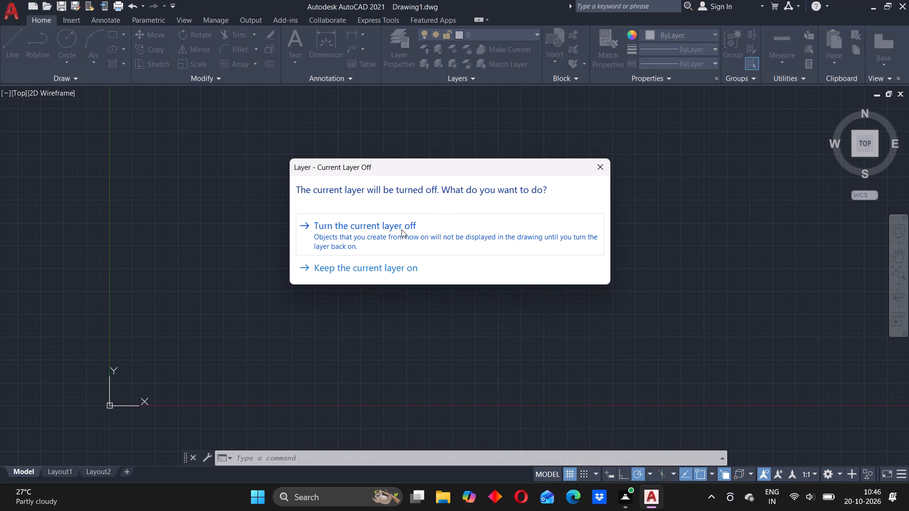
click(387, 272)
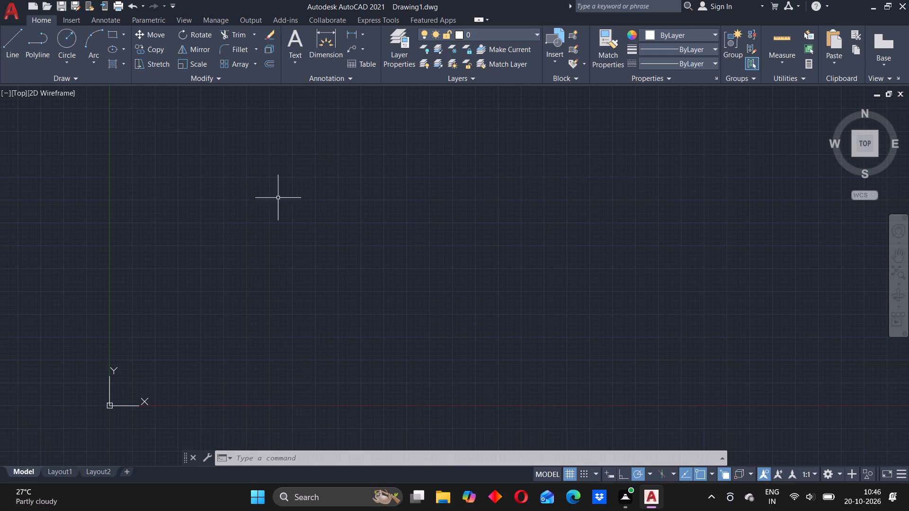
Draw a rectangle of length 3400 and width 3600 by its dimensions, above and to the right of the origin.
click(116, 37)
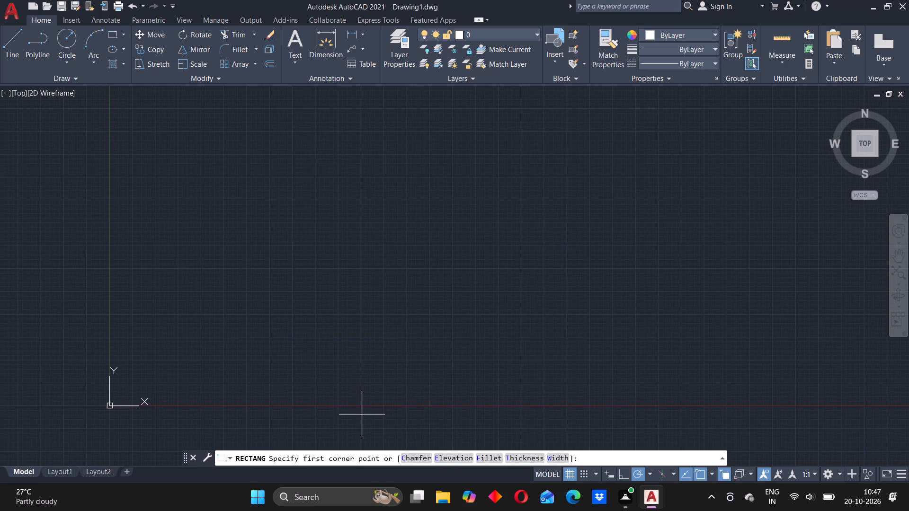
click(113, 34)
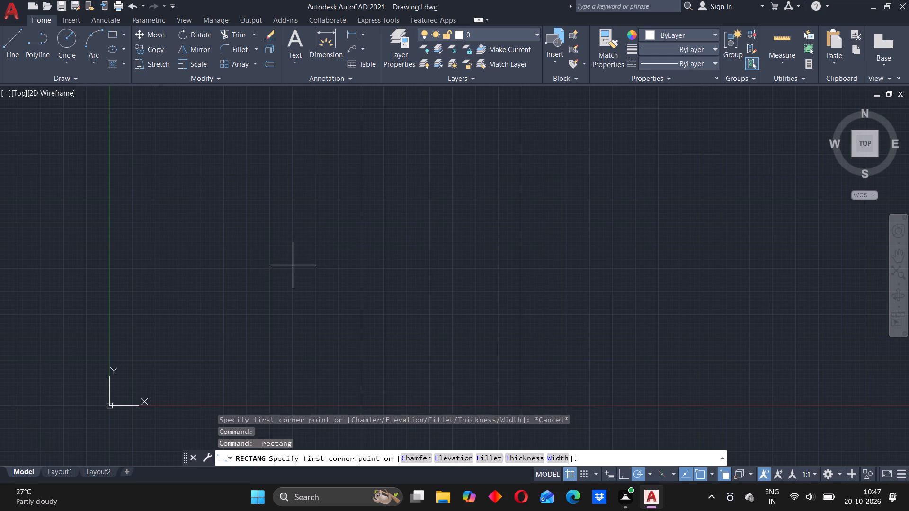
click(251, 291)
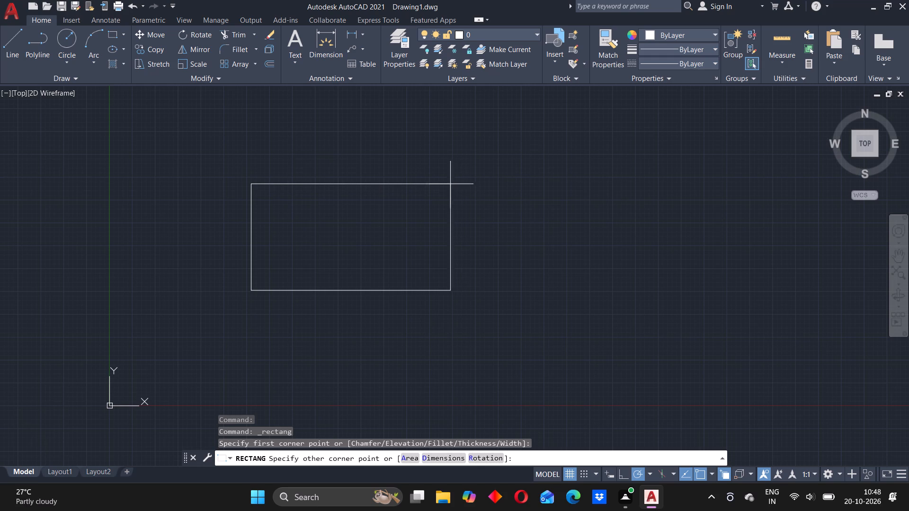
right_click(430, 166)
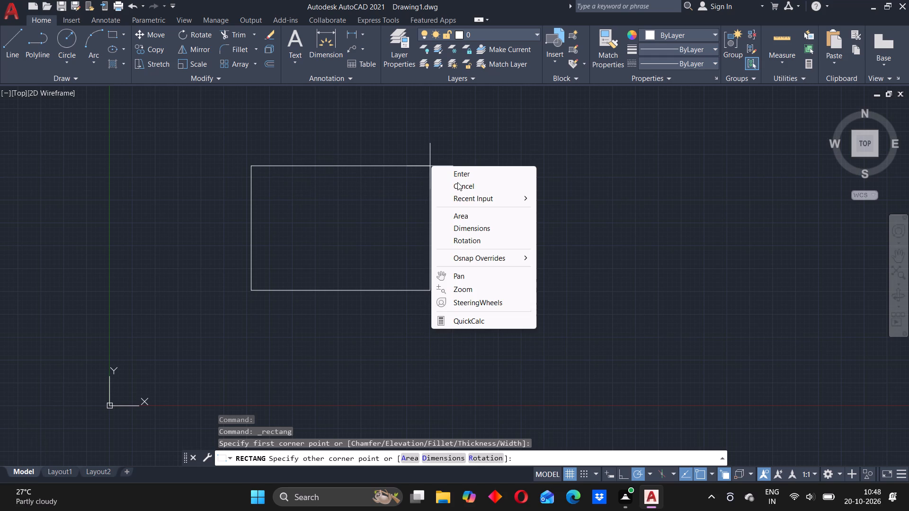
click(460, 228)
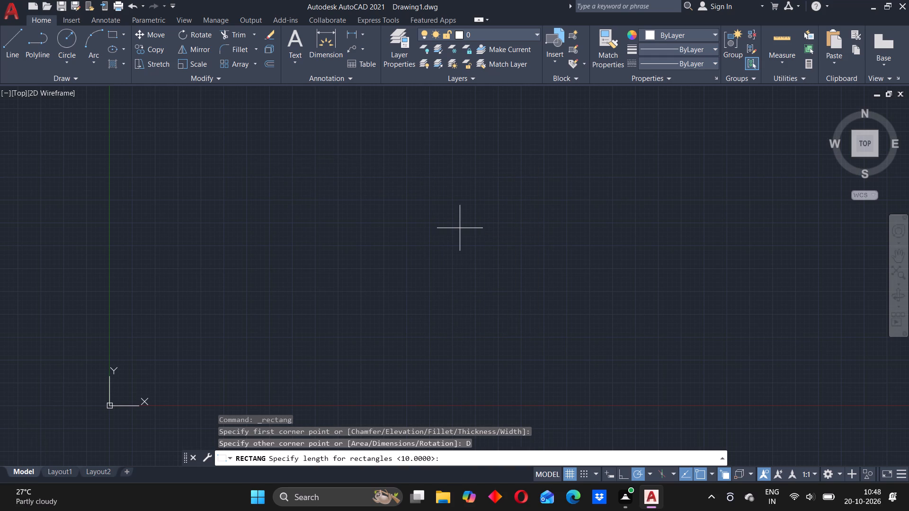
text(3400)
key(Return)
text(3600)
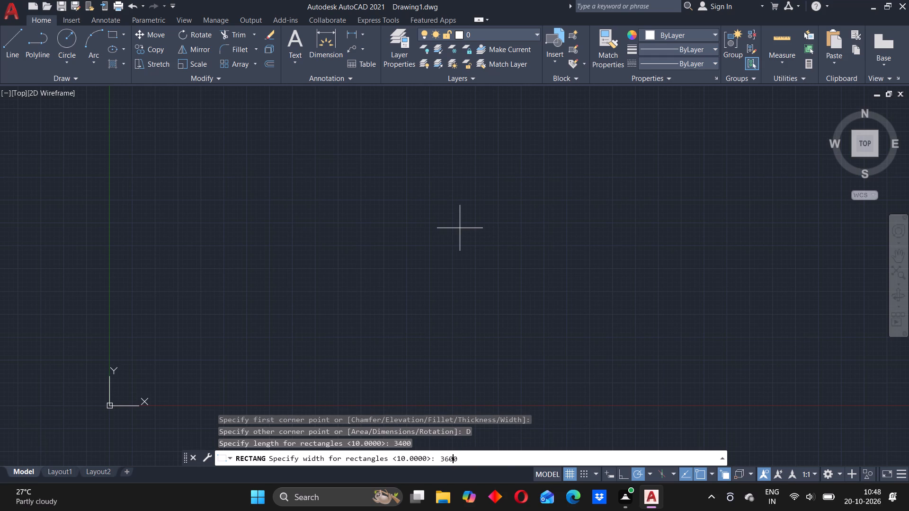
key(Return)
scroll(453, 159, up, 3)
scroll(458, 175, down, 5)
scroll(427, 141, down, 3)
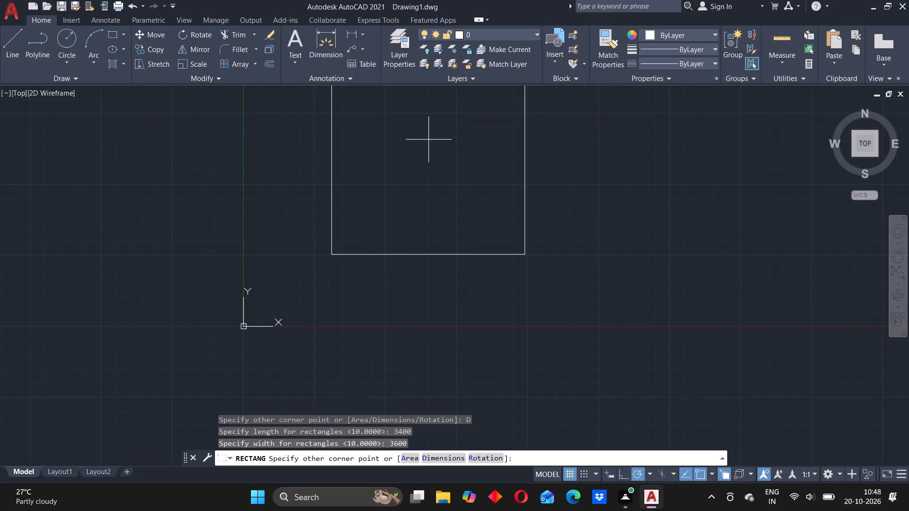
scroll(549, 123, up, 2)
scroll(545, 123, down, 6)
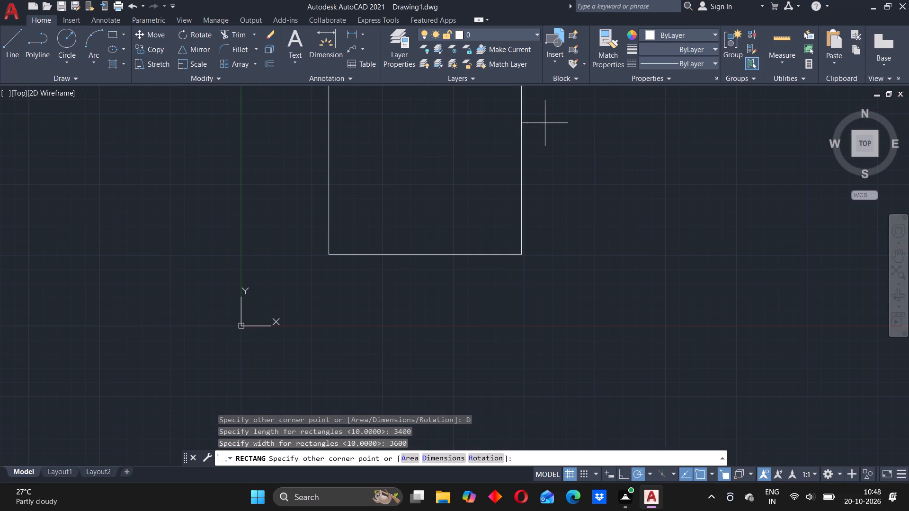
scroll(545, 123, down, 2)
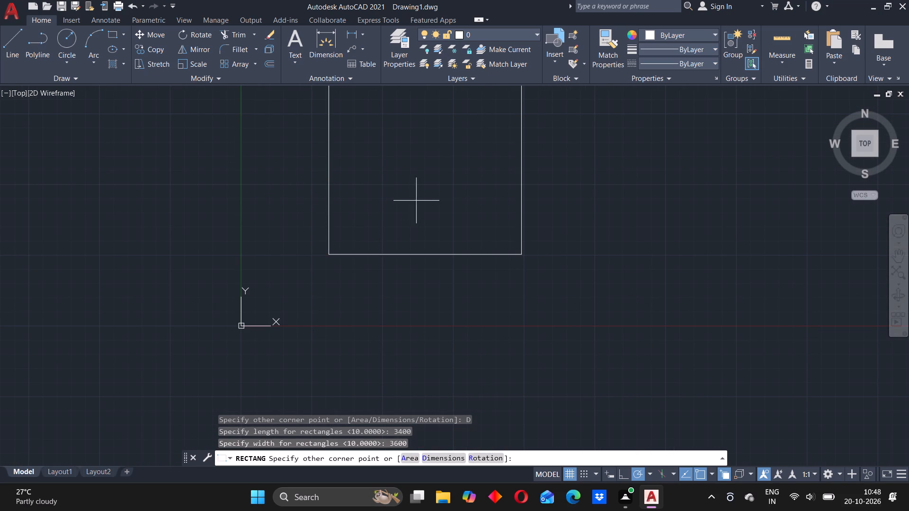
click(431, 198)
Draw a rectangle of length 1975 and width 1400 just above the 3400 by 3600 rectangle, with their left edges aligned.
scroll(434, 196, up, 5)
scroll(434, 196, down, 2)
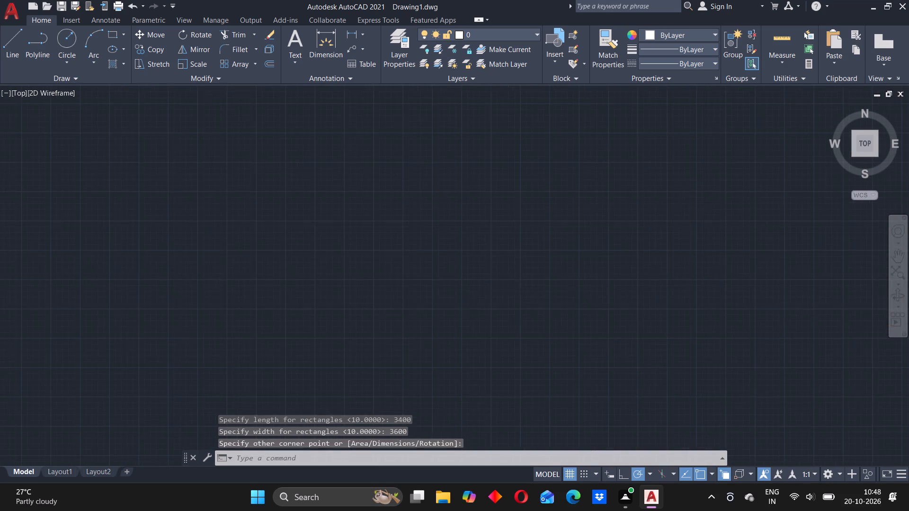
scroll(434, 196, down, 13)
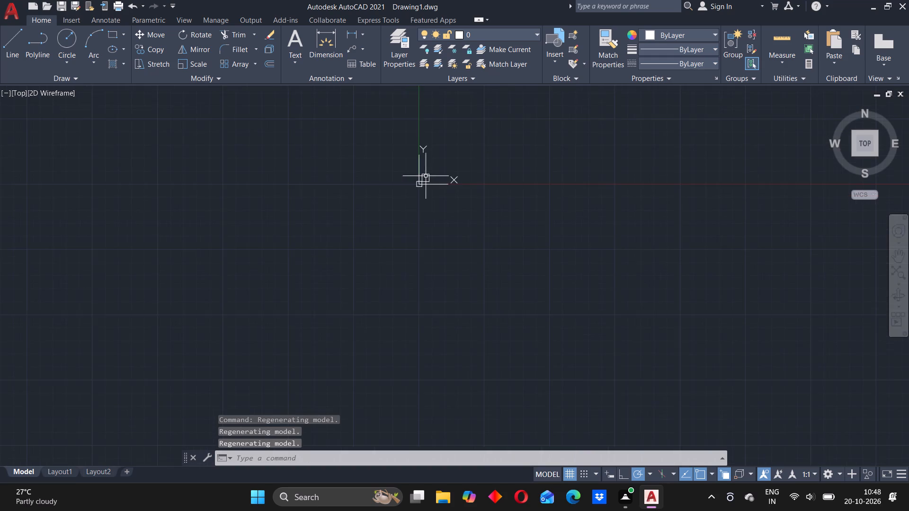
scroll(426, 176, up, 7)
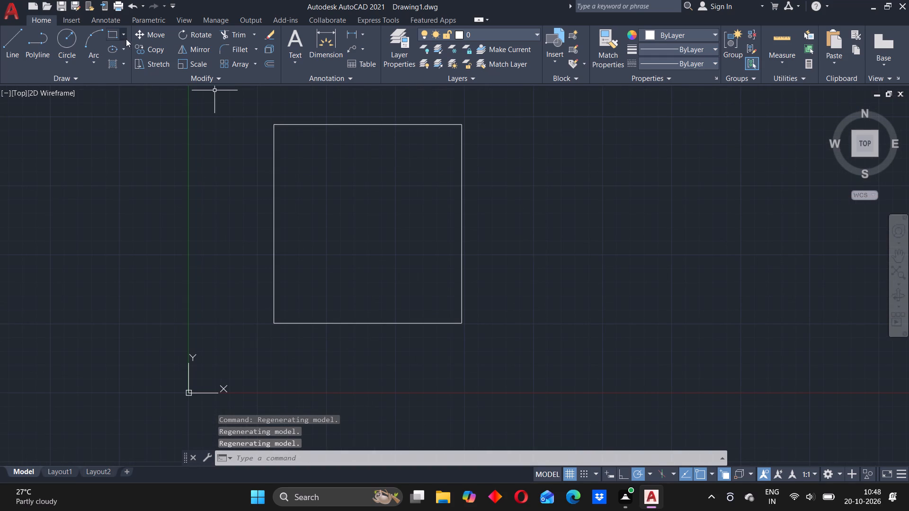
click(115, 33)
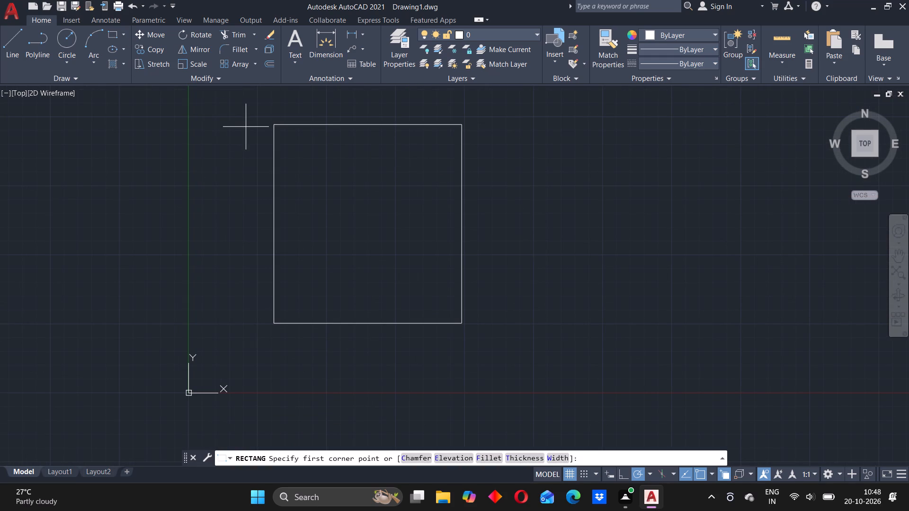
scroll(319, 136, up, 1)
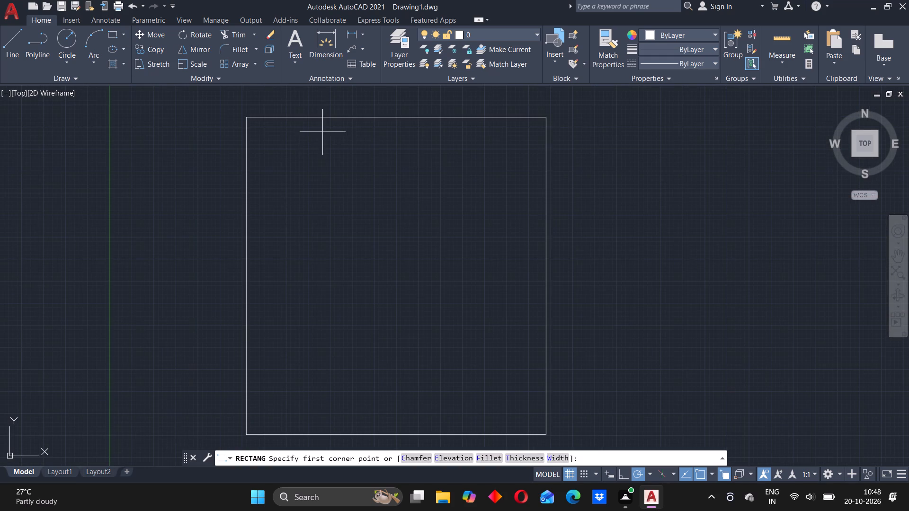
scroll(316, 126, down, 2)
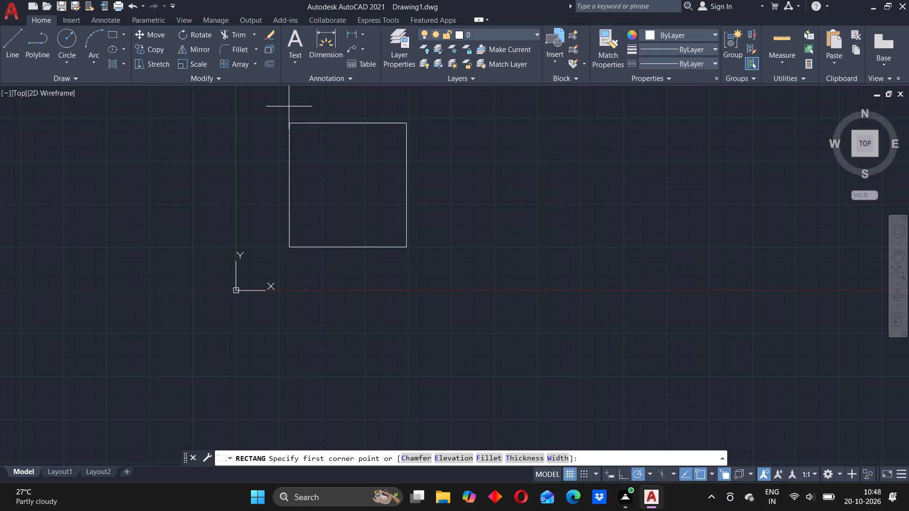
click(289, 107)
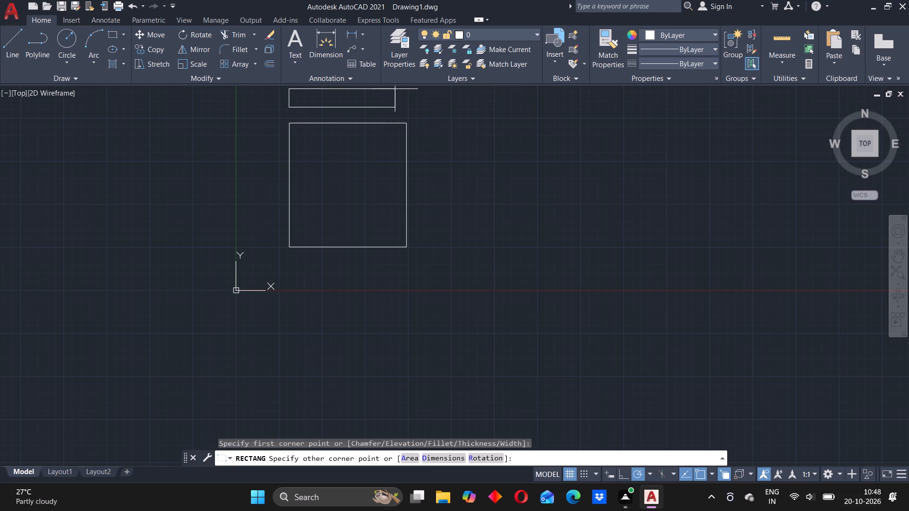
scroll(395, 89, down, 1)
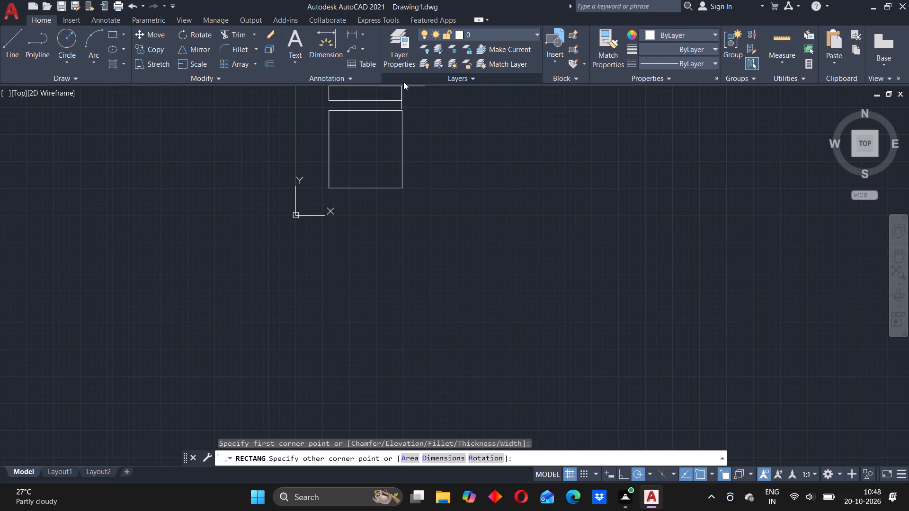
scroll(400, 97, up, 1)
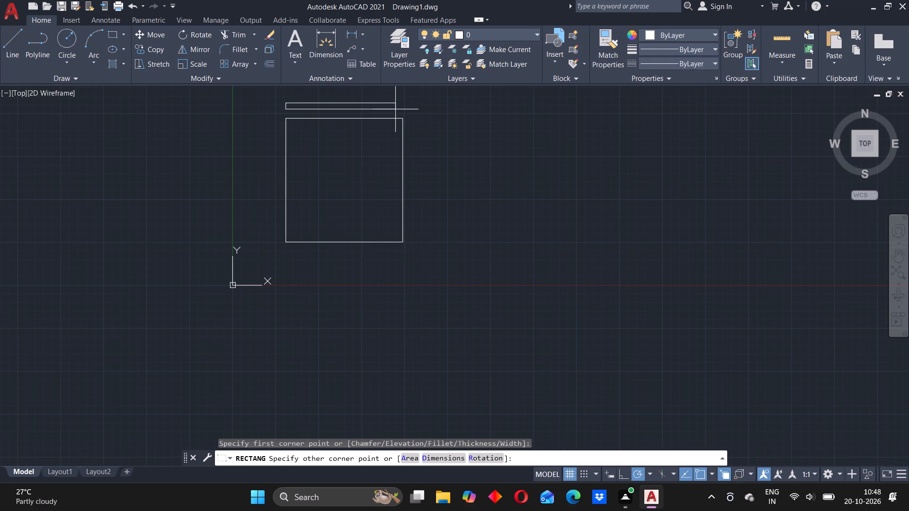
scroll(400, 98, up, 2)
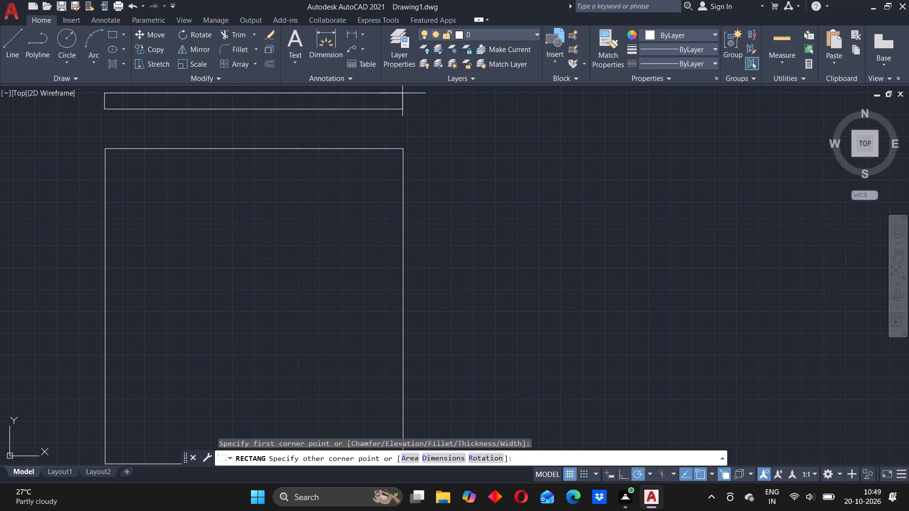
right_click(404, 93)
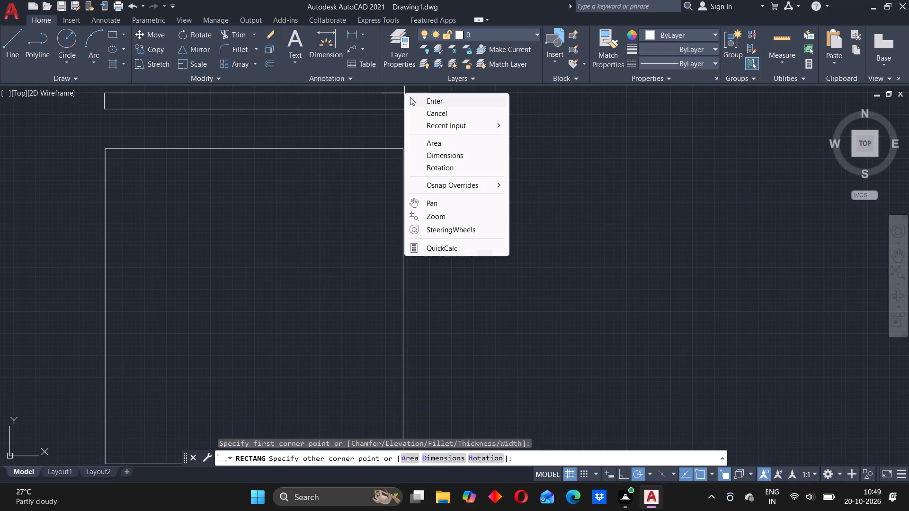
click(437, 153)
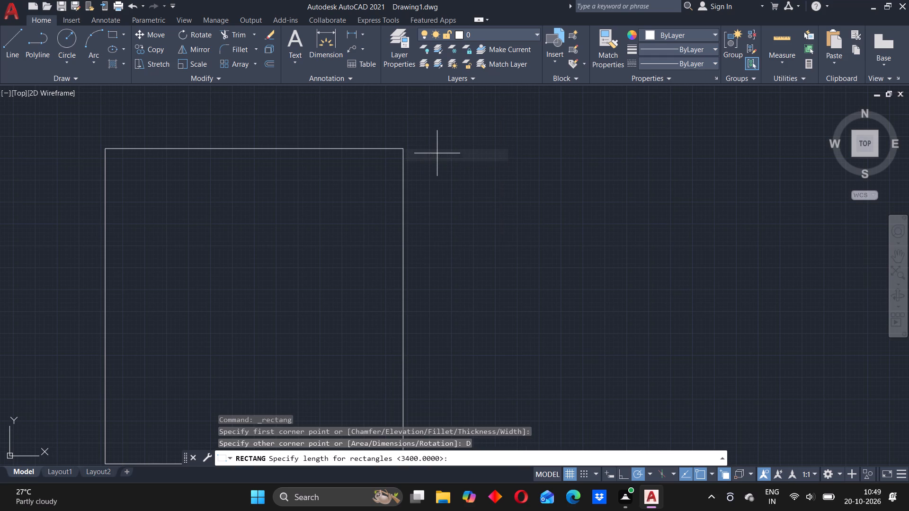
text(19)
text(75)
key(Return)
text(1400)
key(Return)
scroll(302, 188, up, 2)
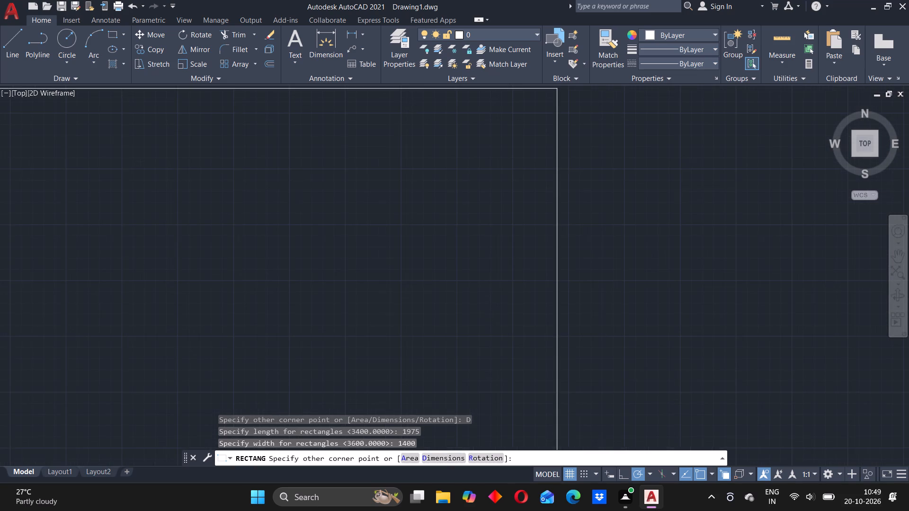
scroll(302, 189, down, 9)
scroll(294, 189, up, 2)
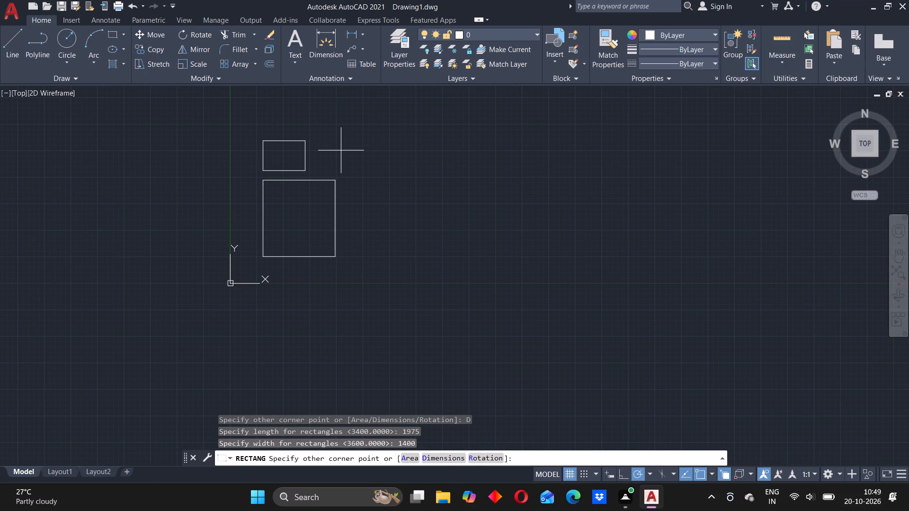
click(288, 151)
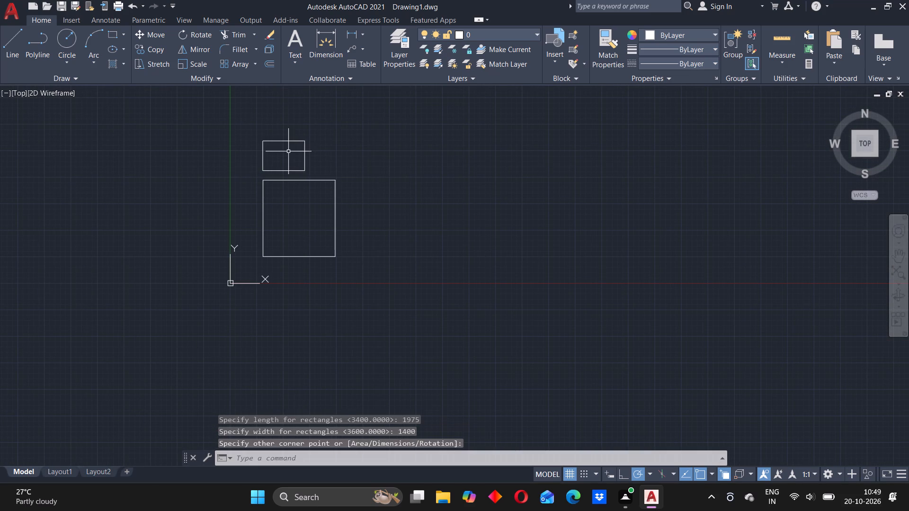
Draw a rectangle about 192 right of the 1975 by 1400 one, matching its height and ending at the large rectangle's right edge.
scroll(254, 163, down, 1)
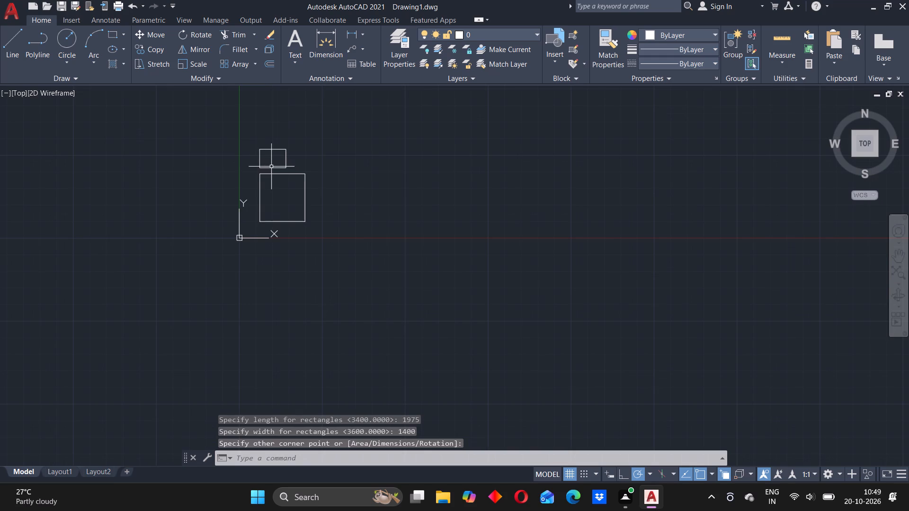
scroll(272, 167, up, 3)
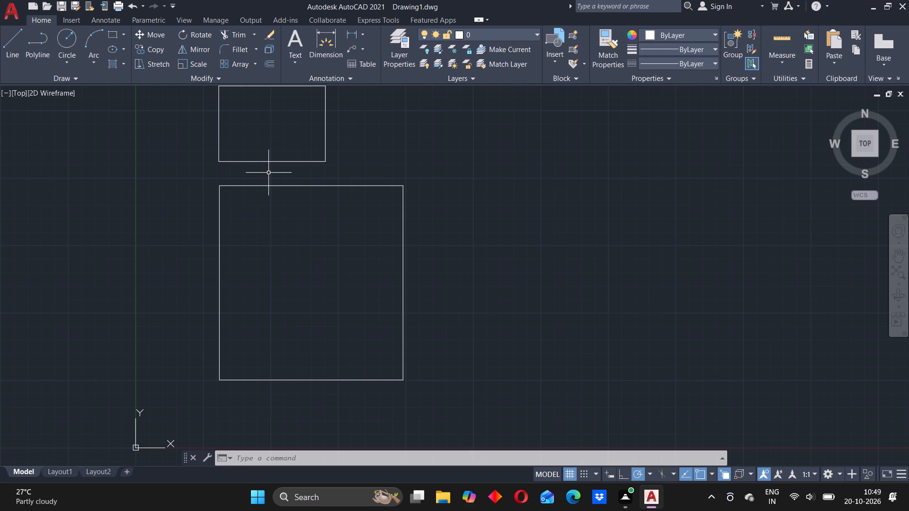
click(110, 34)
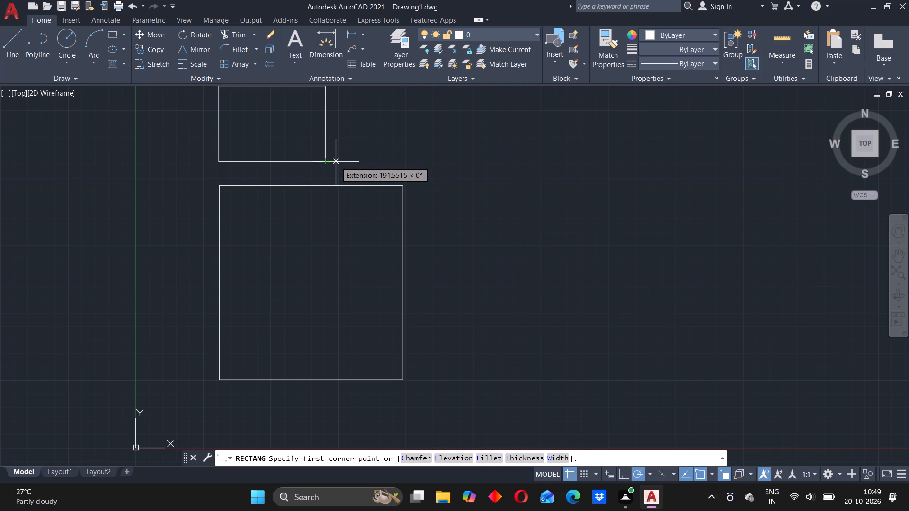
click(336, 162)
scroll(347, 121, up, 3)
scroll(344, 148, down, 1)
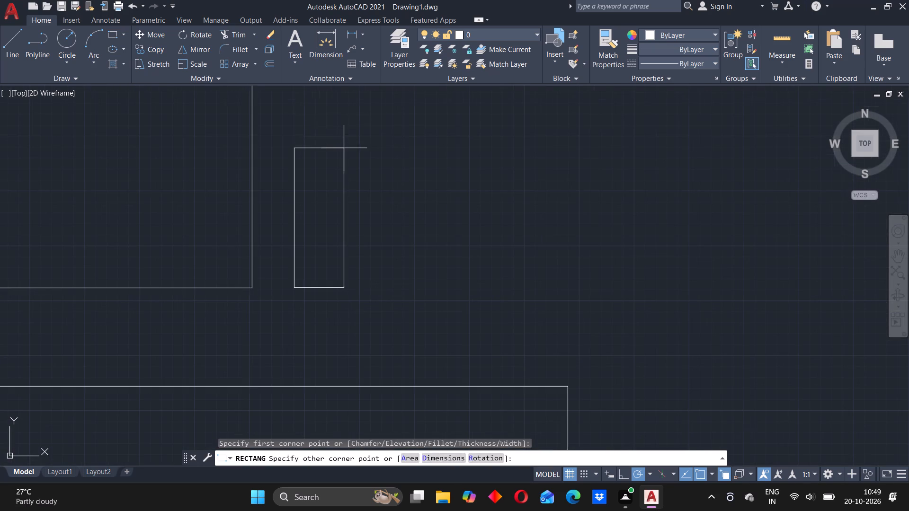
scroll(344, 148, down, 2)
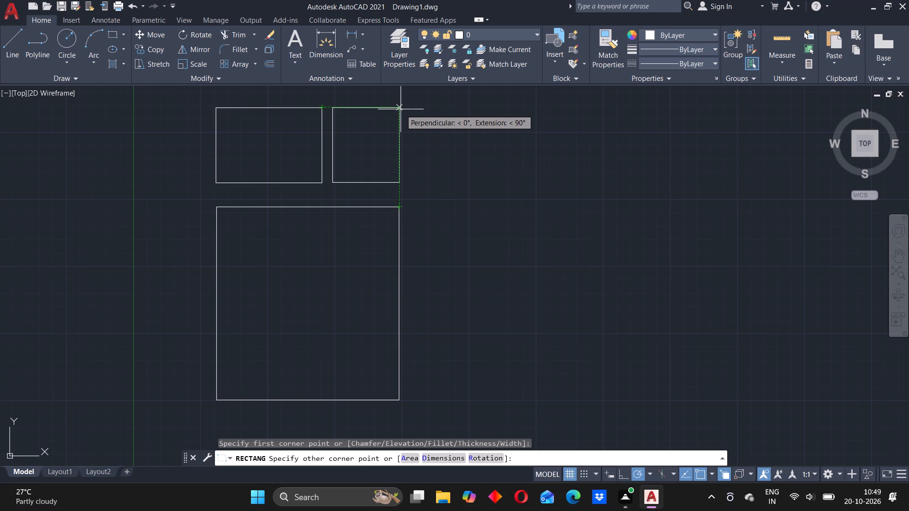
click(401, 108)
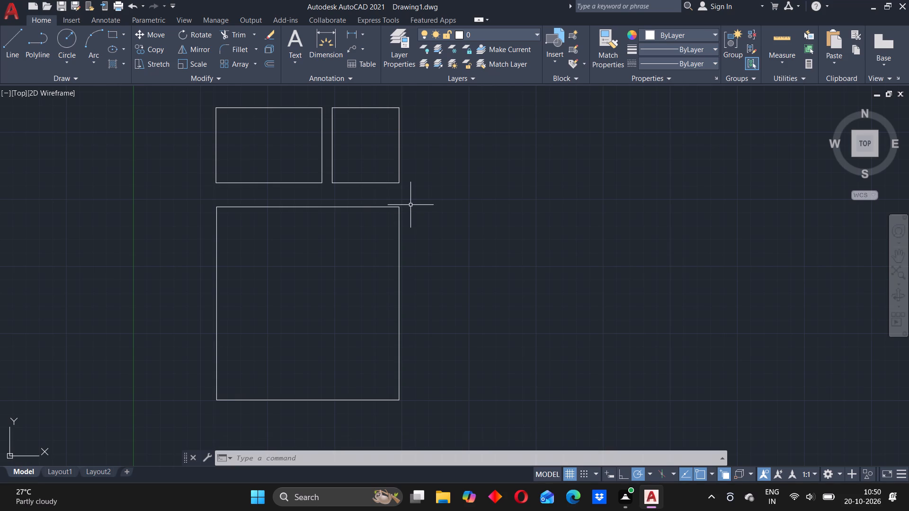
Draw a rectangle of length 4000 and width -3880 by its dimensions, right of the upper small rectangles and extending down from their top level.
click(109, 33)
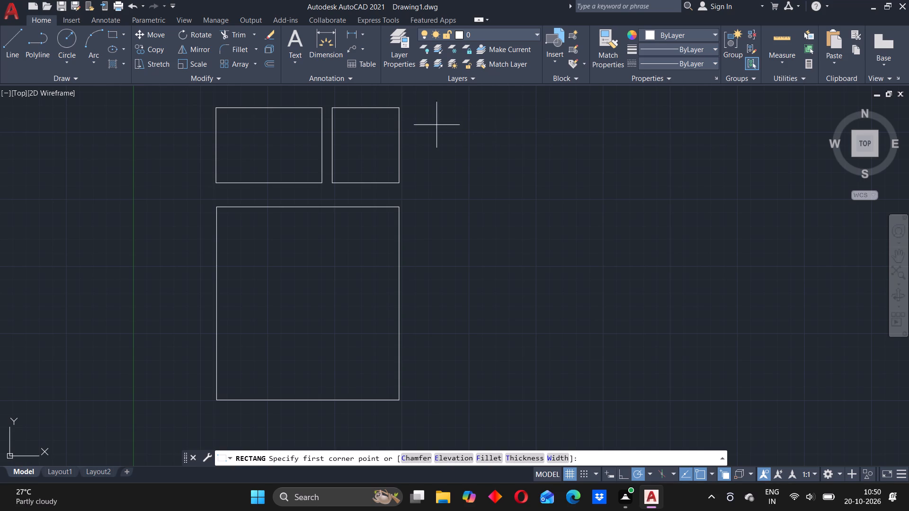
click(410, 107)
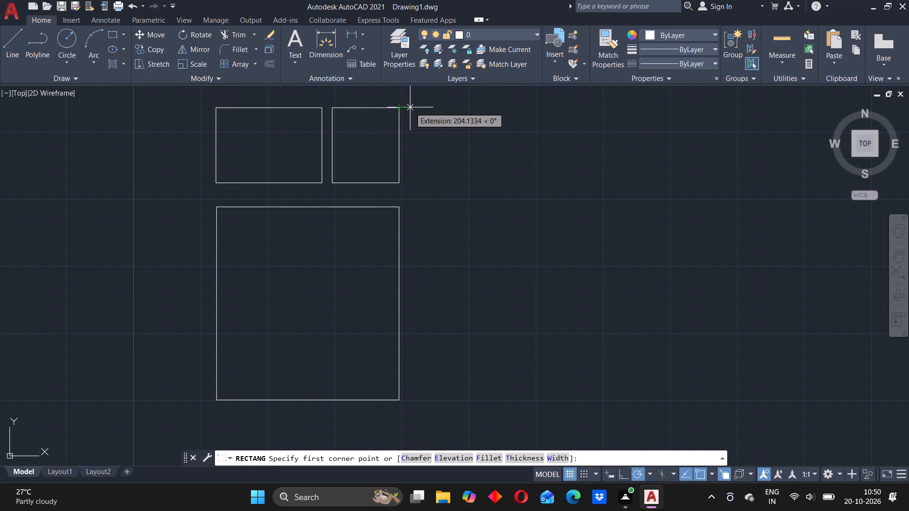
right_click(568, 233)
click(606, 292)
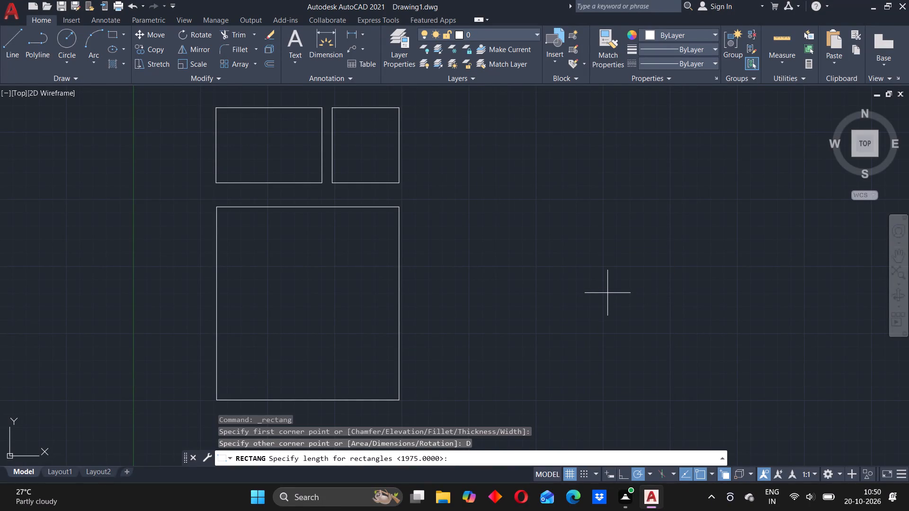
key(4)
text(000)
key(Return)
key(minus)
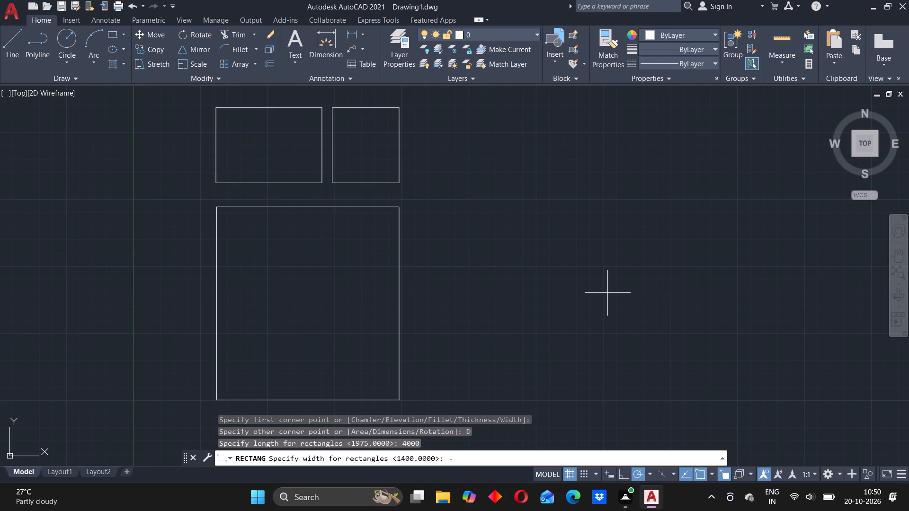
text(388)
key(0)
key(Return)
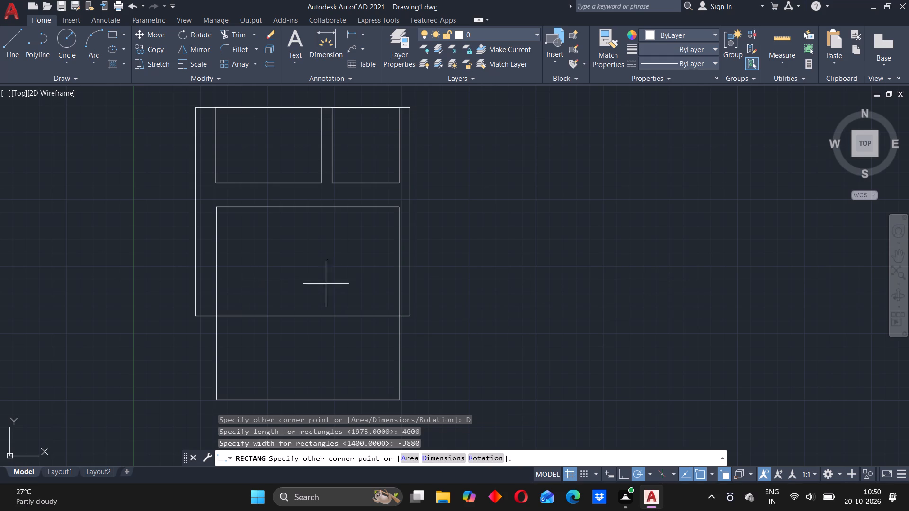
click(525, 274)
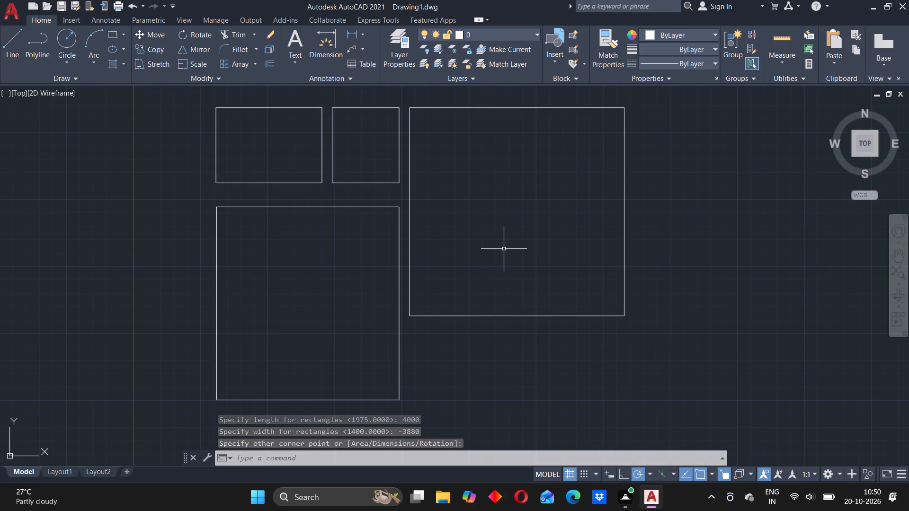
Draw a rectangle of length 2100 and width 2375 a small gap right of the 4000 by 3880 rectangle, level with its bottom edge.
scroll(470, 241, up, 2)
scroll(483, 262, down, 2)
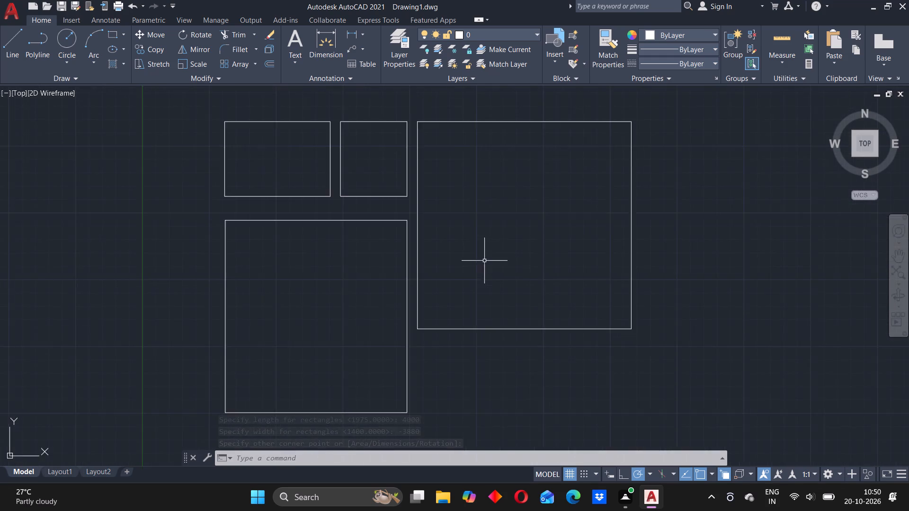
scroll(484, 261, down, 2)
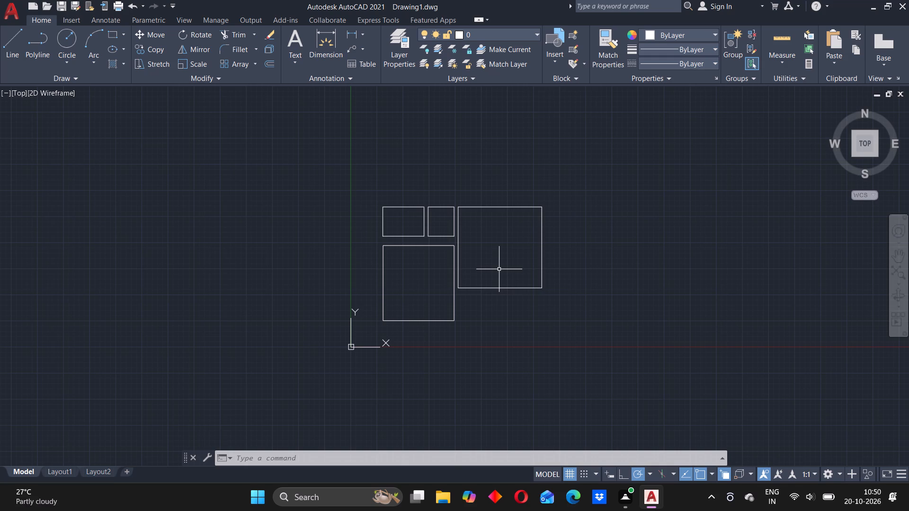
click(115, 34)
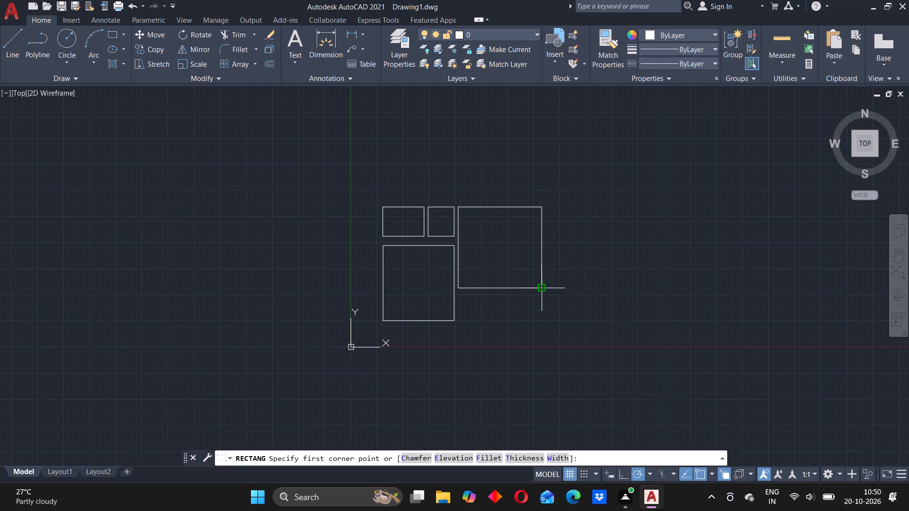
click(554, 289)
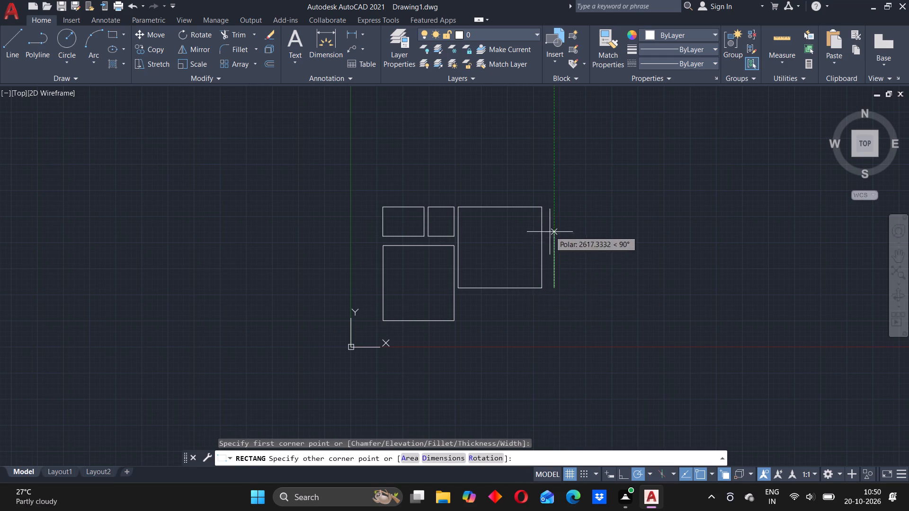
right_click(651, 217)
click(688, 283)
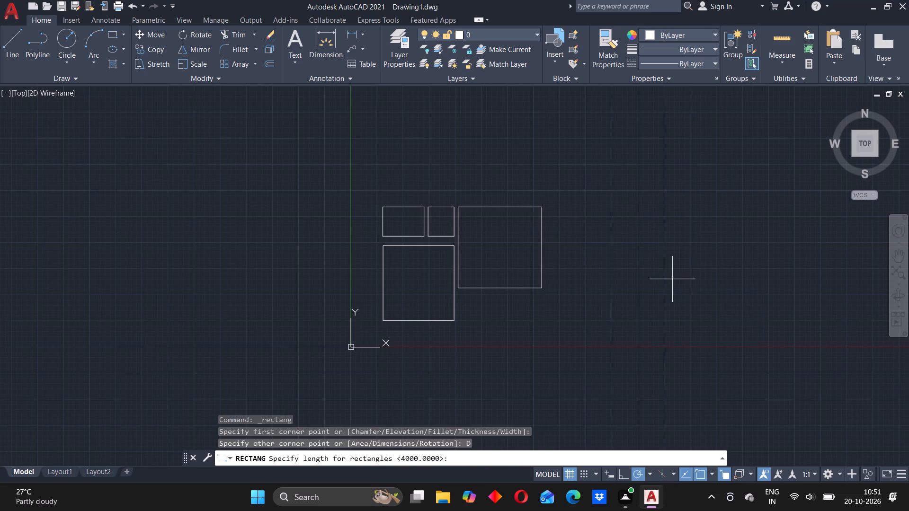
text(21)
text(00)
key(Return)
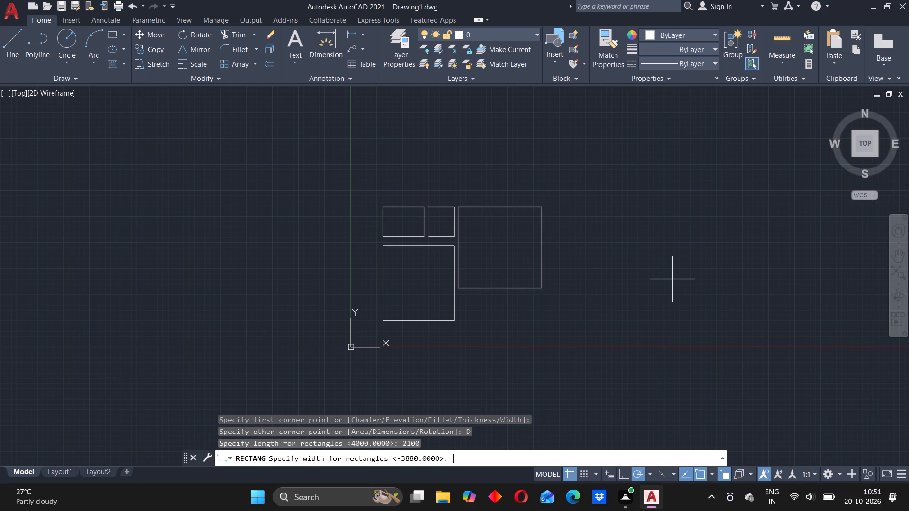
key(2)
key(3)
text(75)
key(Return)
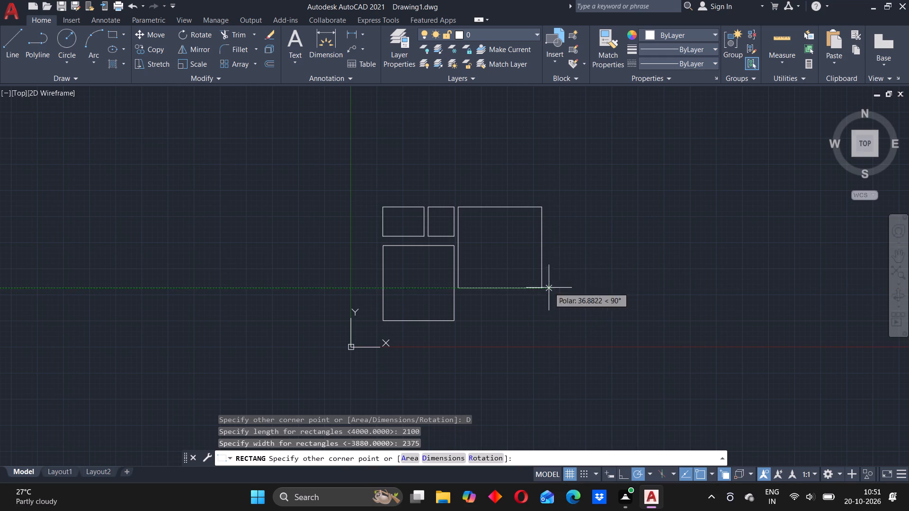
click(576, 264)
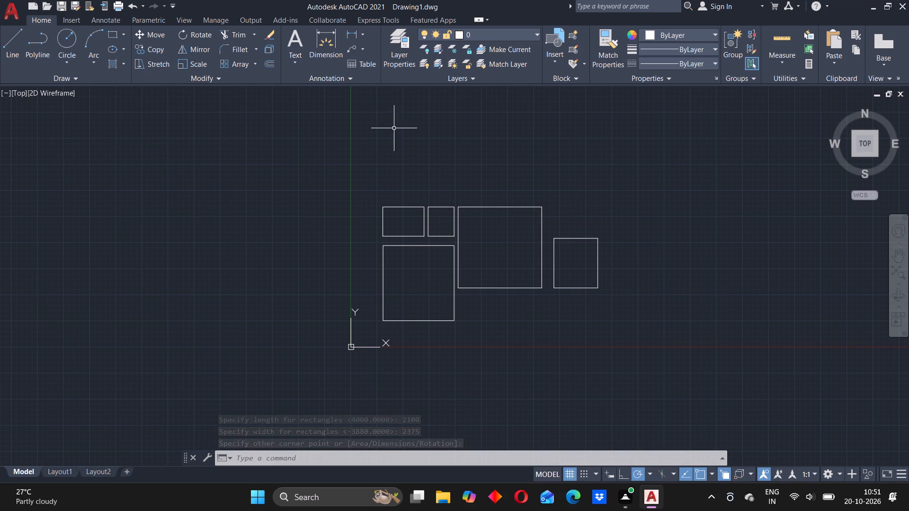
Draw a rectangle about 310 above the 2100 by 2375 one, matching its horizontal extent and ending level with the 4000 by 3880 rectangle's top edge.
click(111, 31)
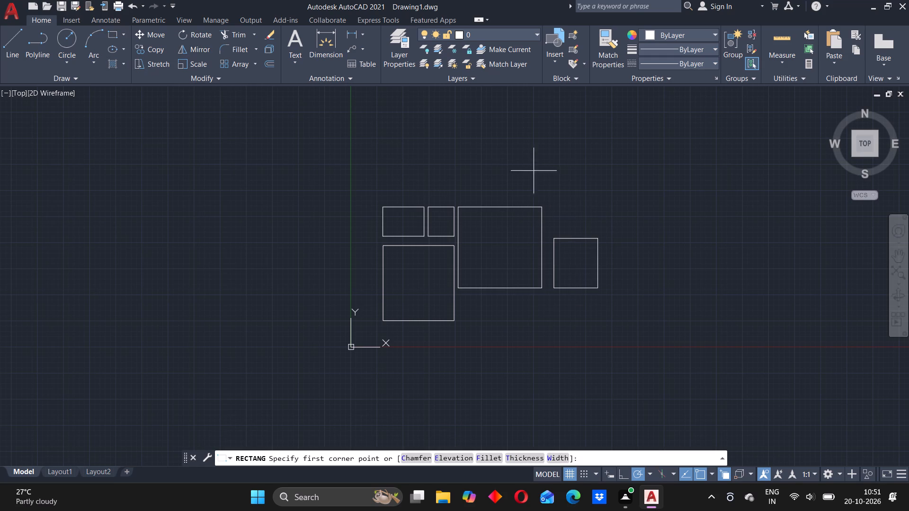
click(554, 232)
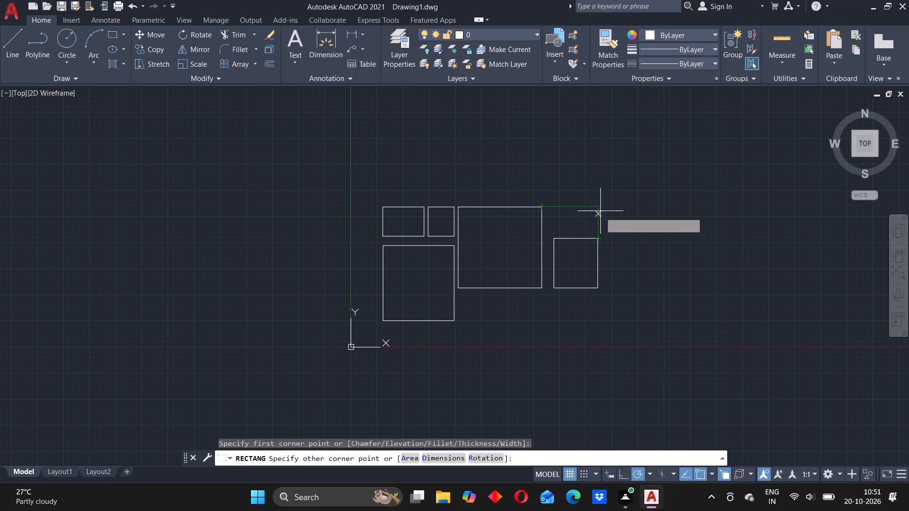
click(598, 207)
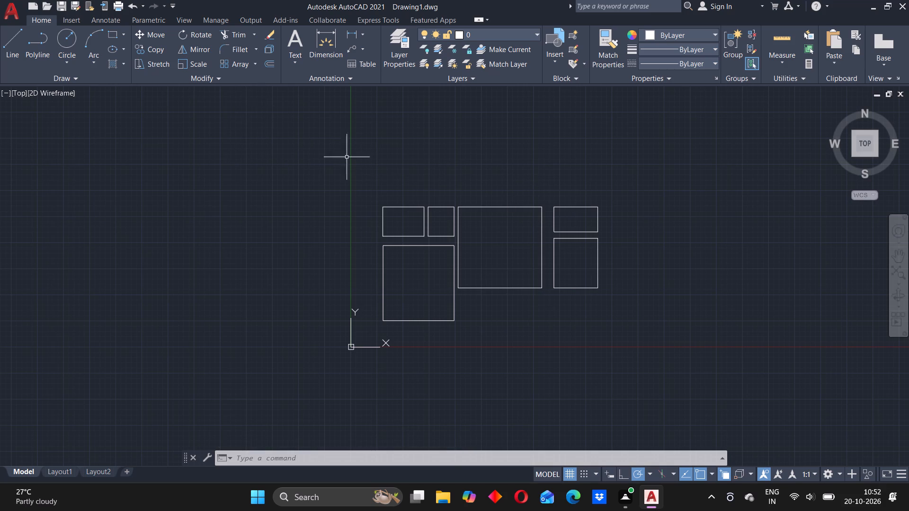
Draw a rectangle of length -2800 and width 2000 just above the 4000 by 3880 rectangle, with their right edges aligned.
scroll(538, 243, up, 2)
scroll(521, 246, down, 2)
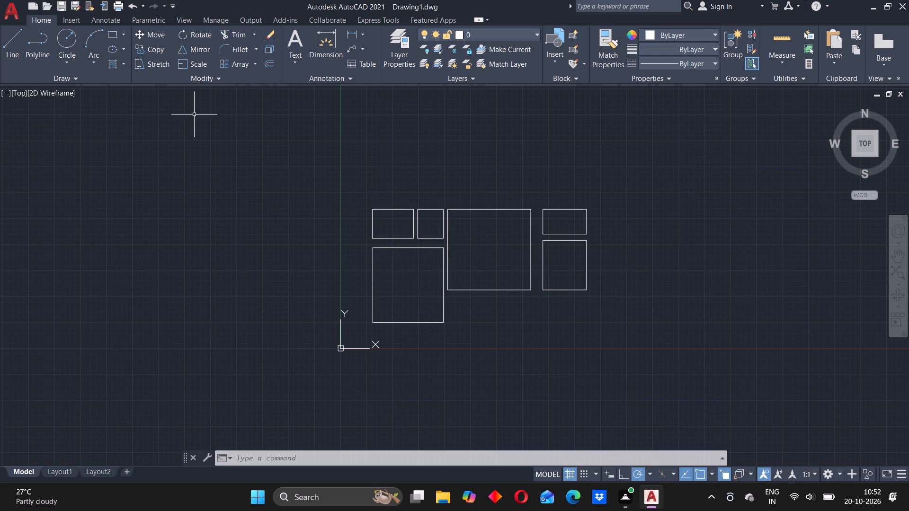
click(112, 34)
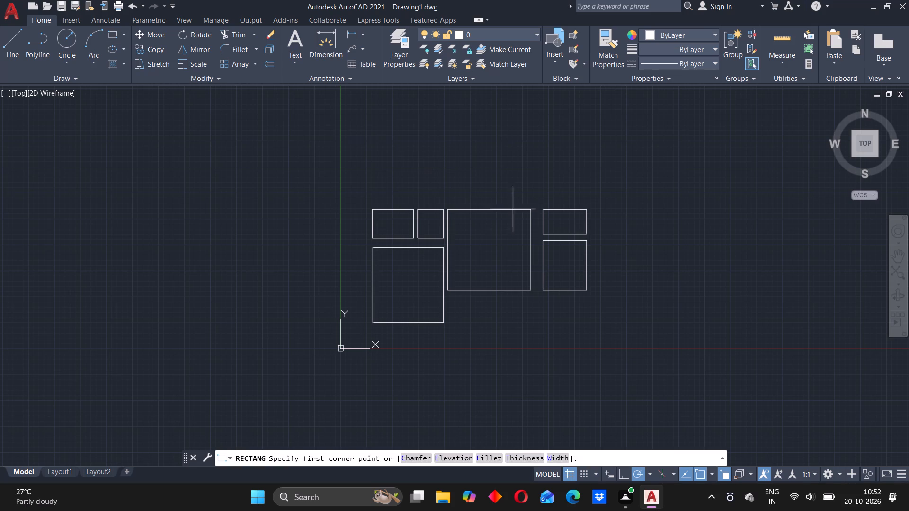
click(528, 202)
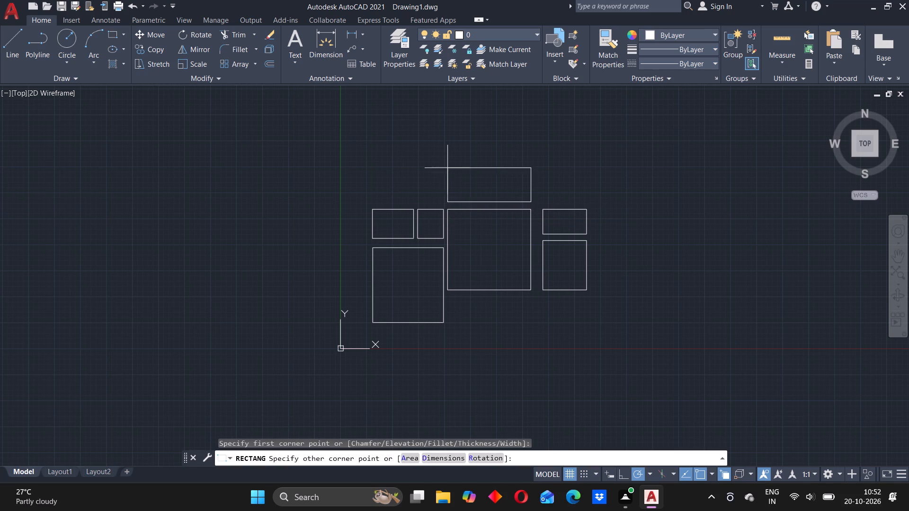
right_click(439, 151)
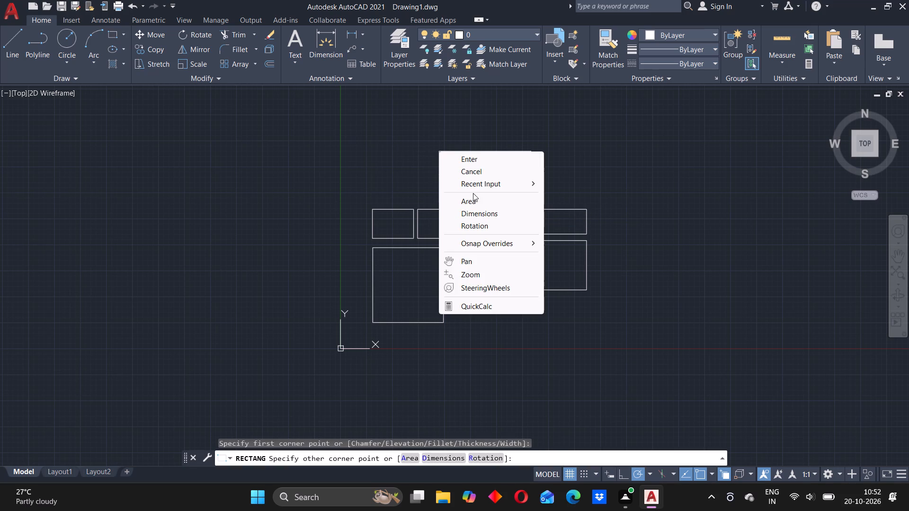
click(471, 216)
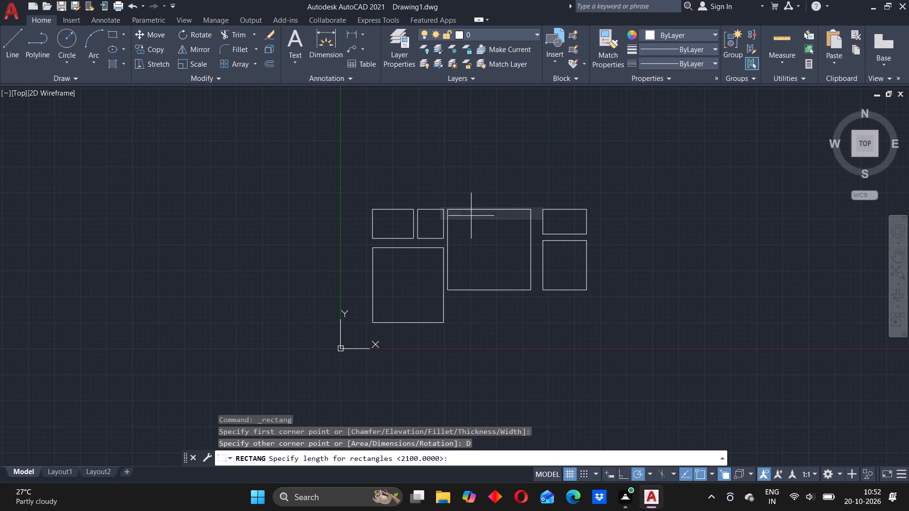
key(minus)
text(2800)
key(Return)
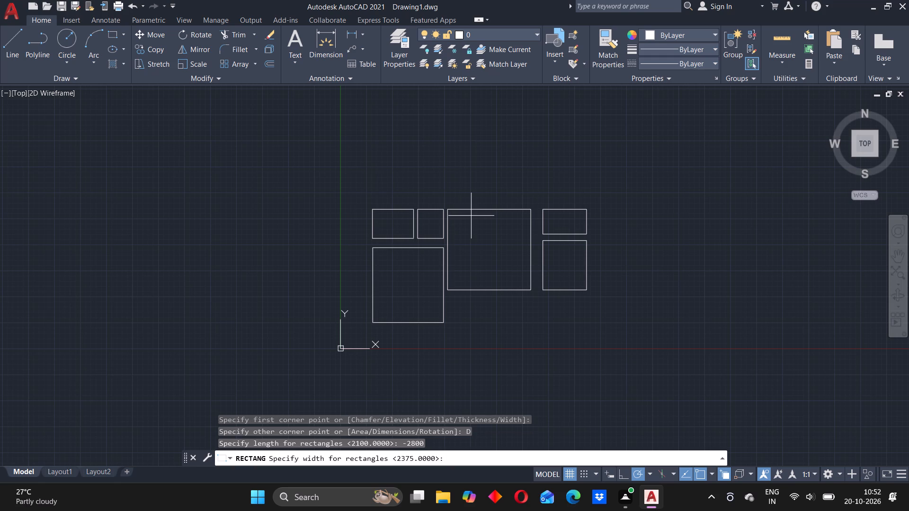
key(2)
text(000)
key(Return)
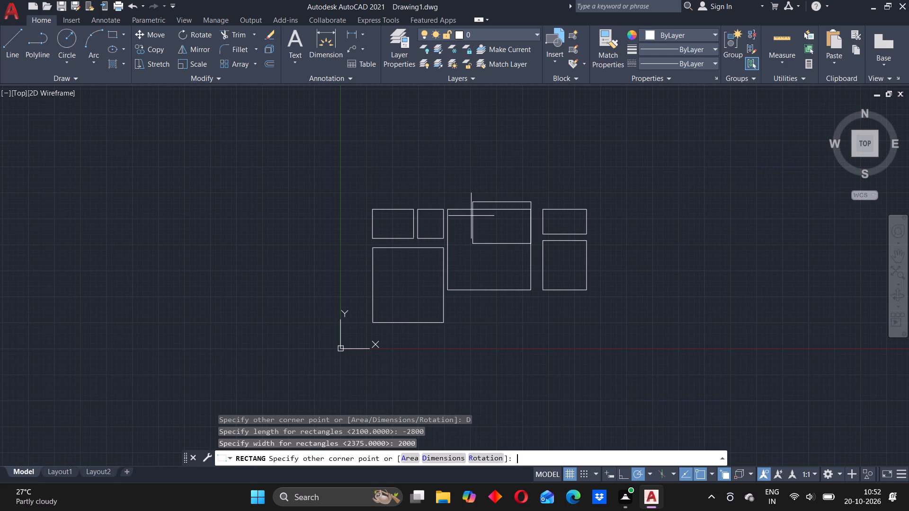
click(468, 185)
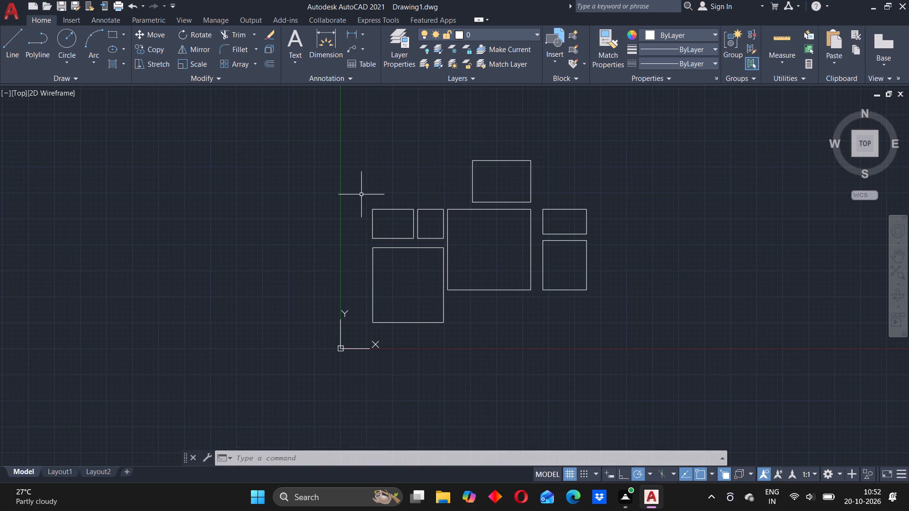
Draw a rectangle of length 2800 and width 3000 right of the 2800 by 2000 one, bottoms level, left edge aligned with the rectangles below.
key(Return)
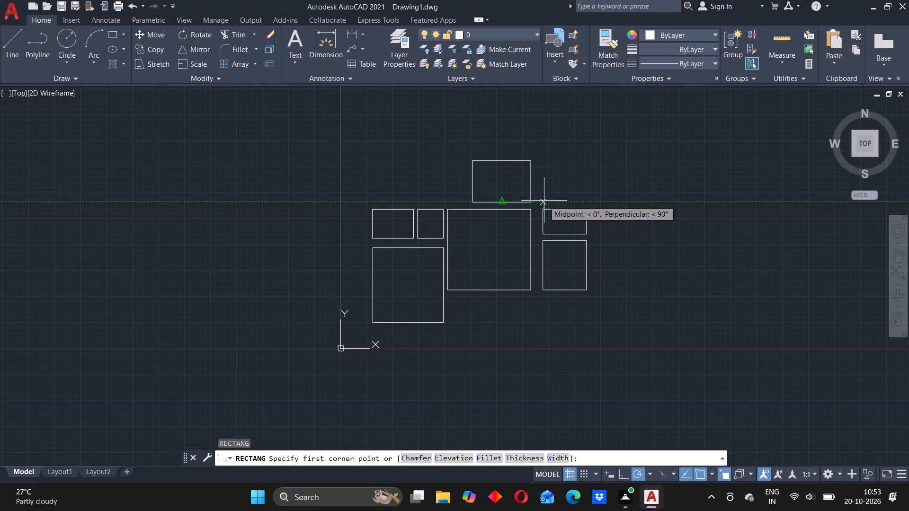
click(543, 202)
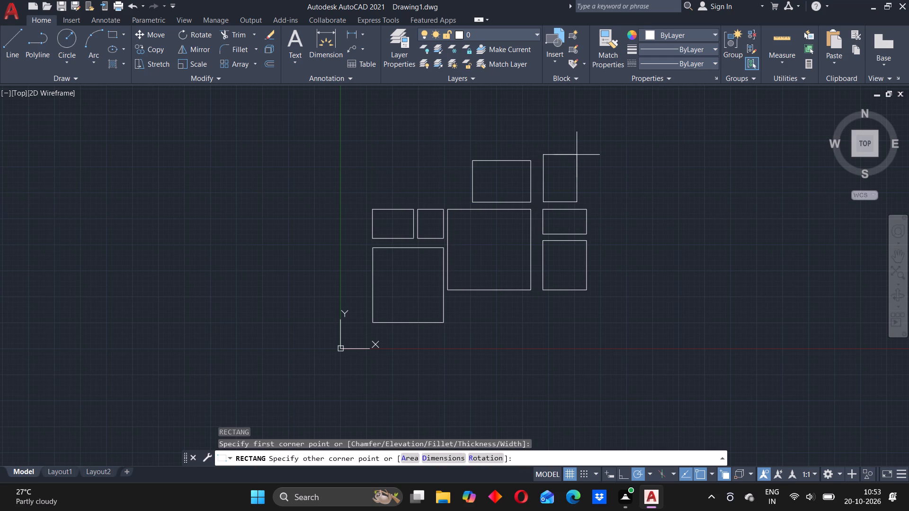
right_click(601, 143)
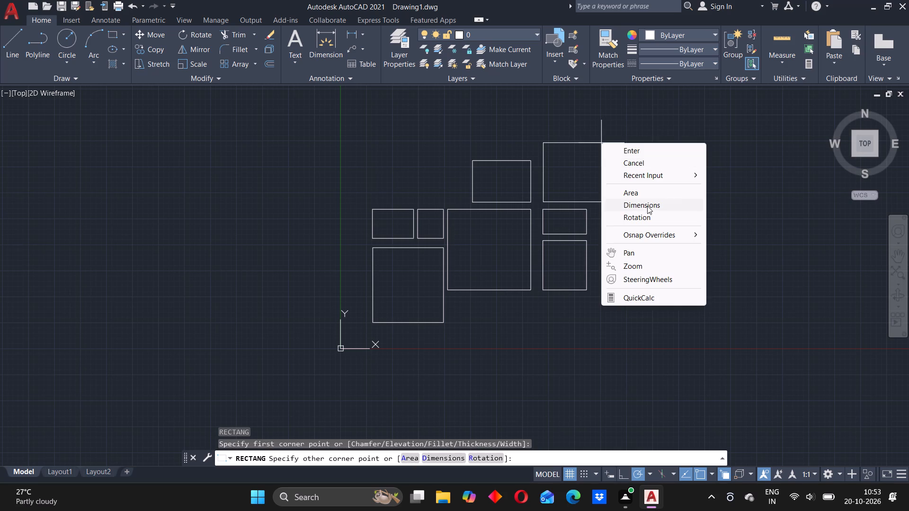
click(645, 207)
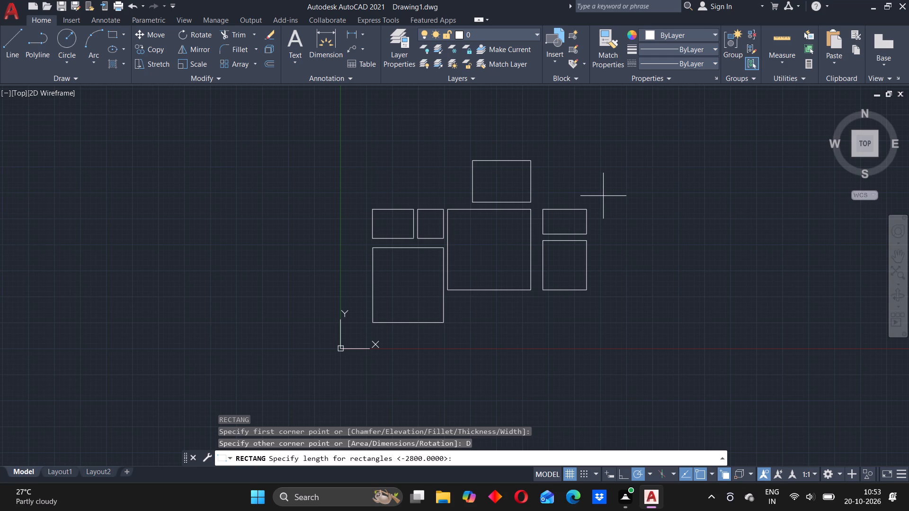
text(2800)
key(Return)
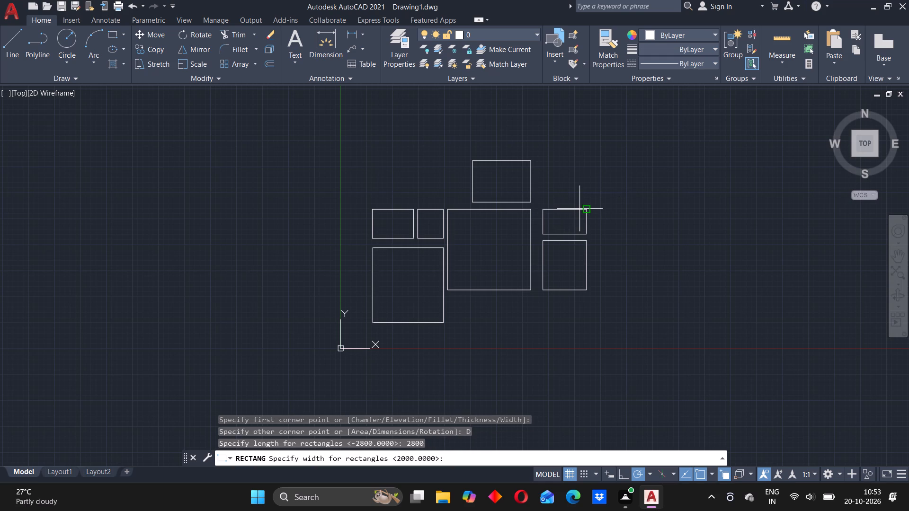
text(3000)
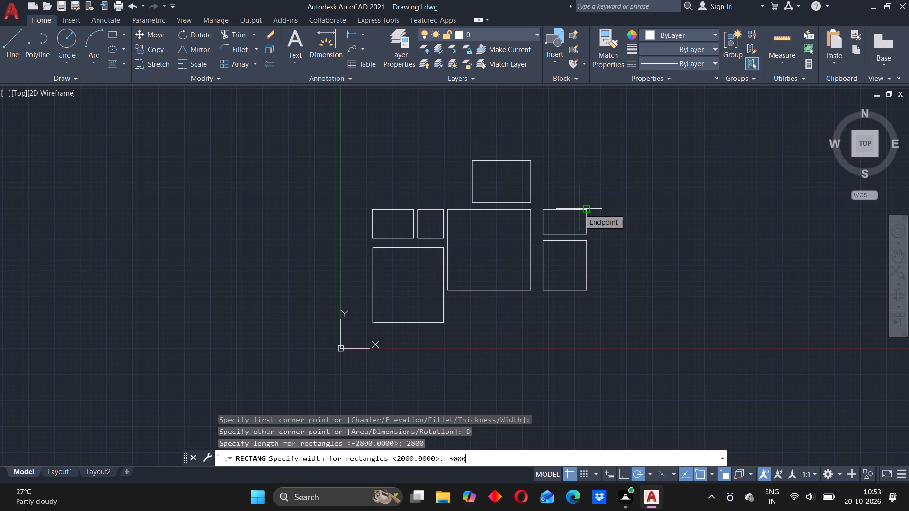
key(Return)
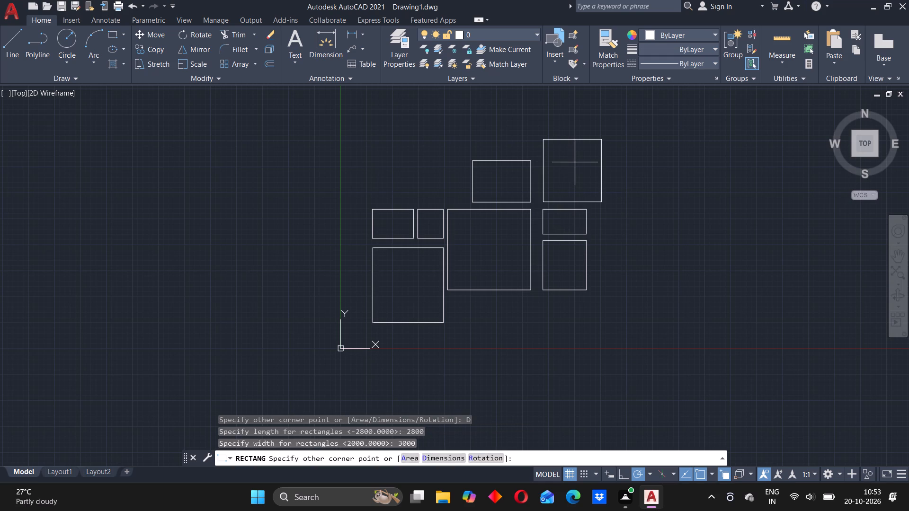
click(575, 162)
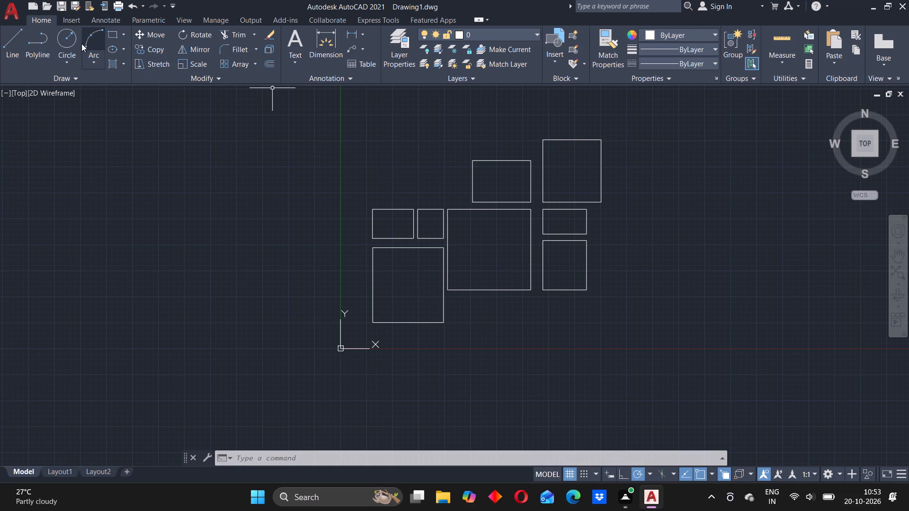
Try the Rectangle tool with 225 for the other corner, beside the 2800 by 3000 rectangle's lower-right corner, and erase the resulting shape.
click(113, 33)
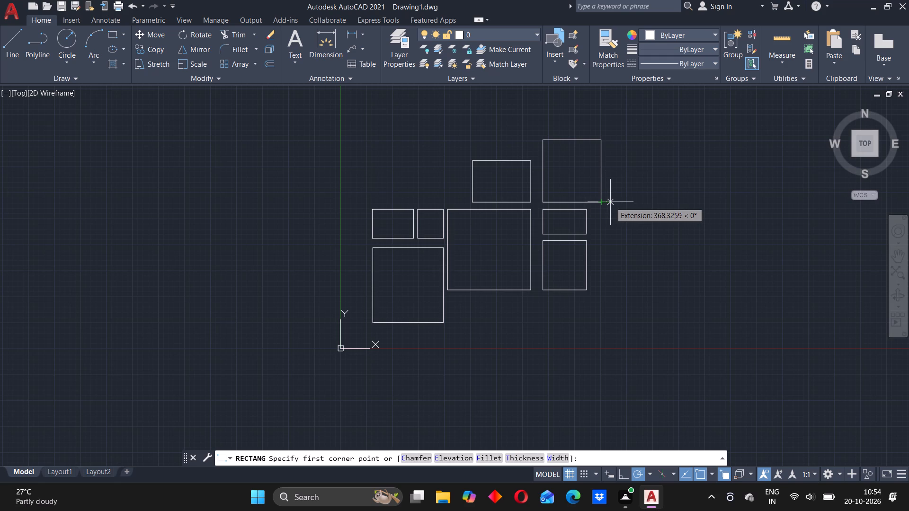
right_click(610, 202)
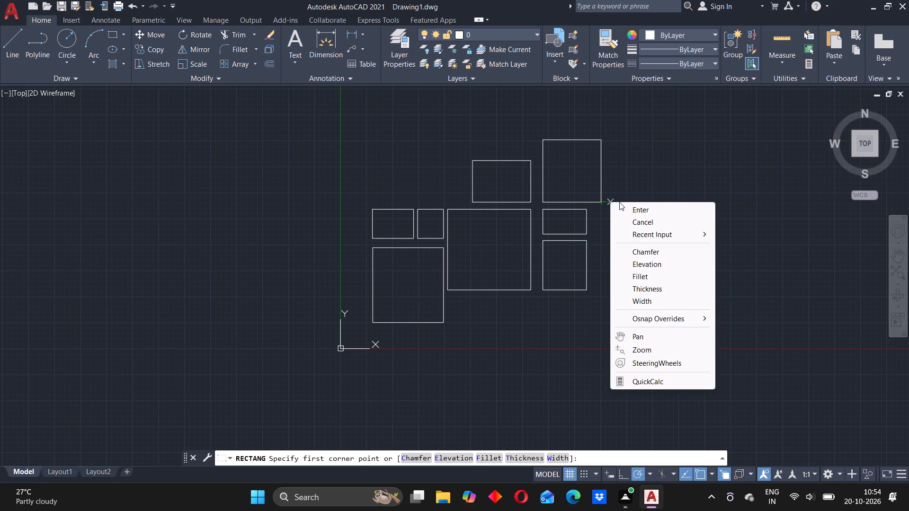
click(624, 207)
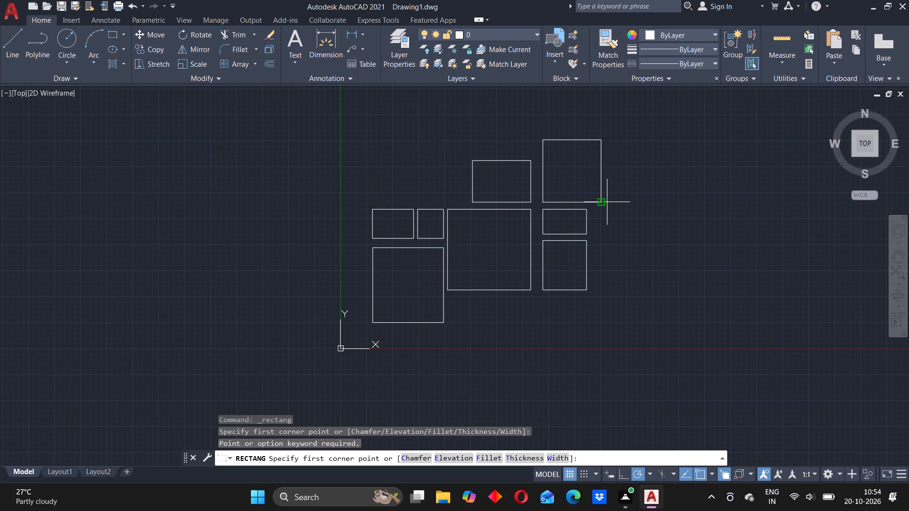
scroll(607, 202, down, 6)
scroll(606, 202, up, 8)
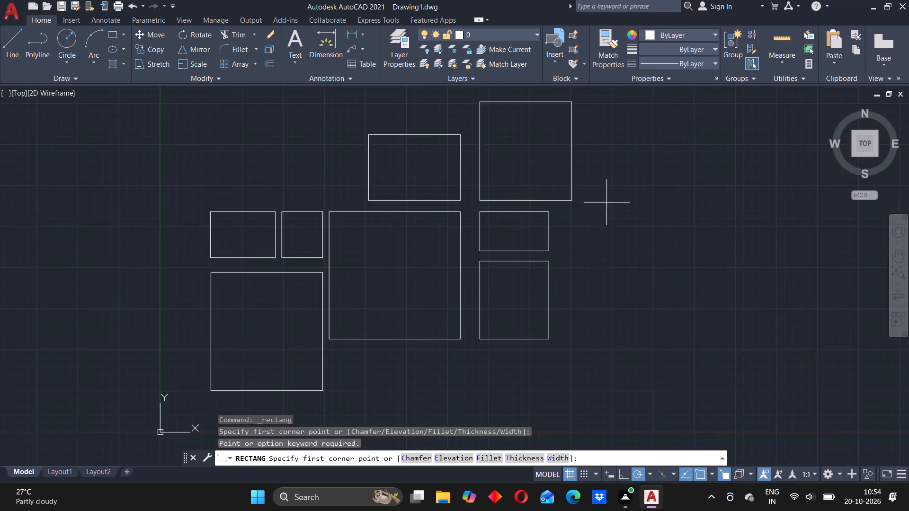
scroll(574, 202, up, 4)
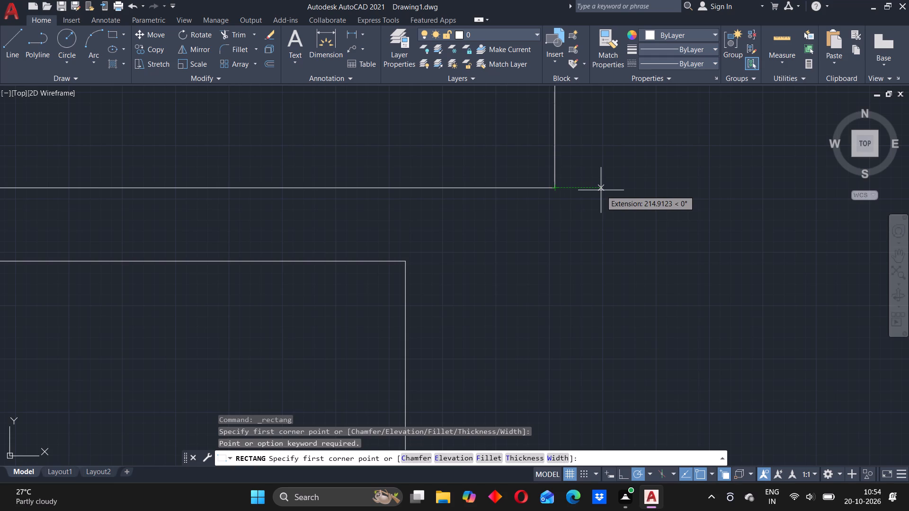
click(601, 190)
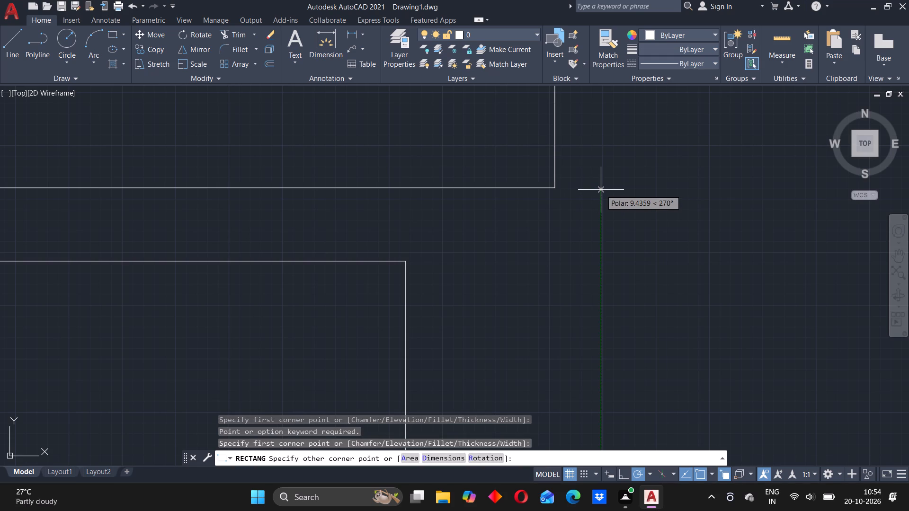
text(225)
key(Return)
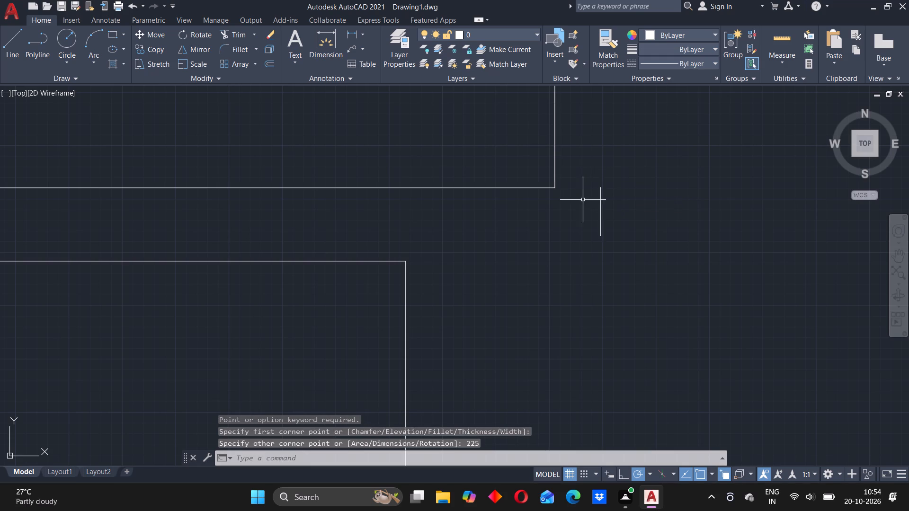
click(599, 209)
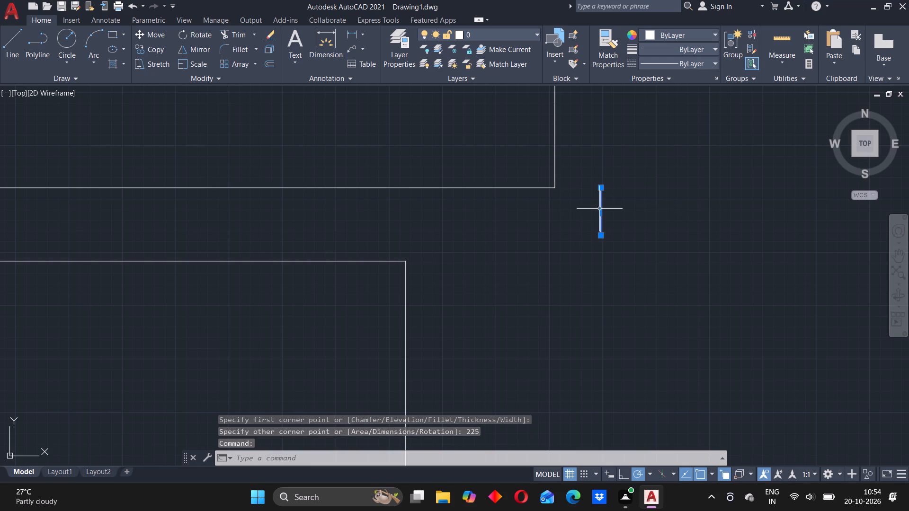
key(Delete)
Draw a horizontal line of length 225 to the right from the lower-right corner of the 2800 by 3000 rectangle.
scroll(608, 208, up, 1)
scroll(499, 231, up, 4)
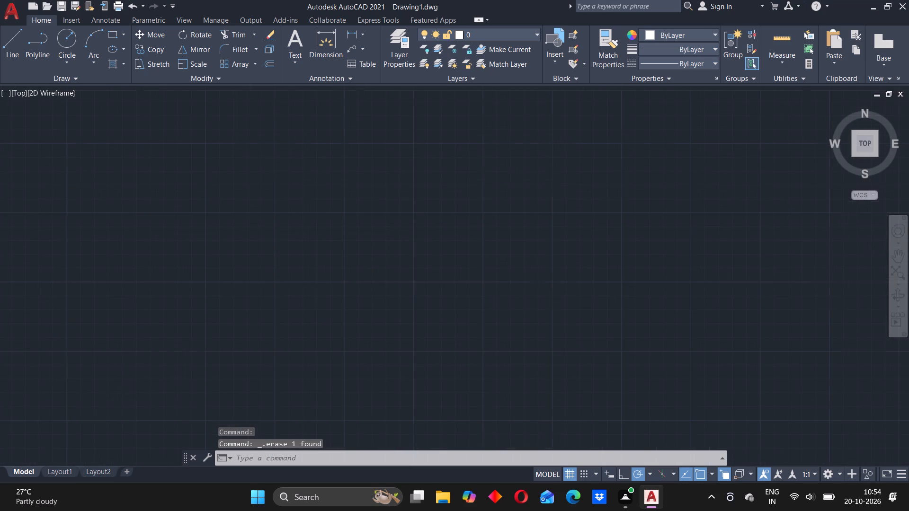
scroll(499, 231, down, 10)
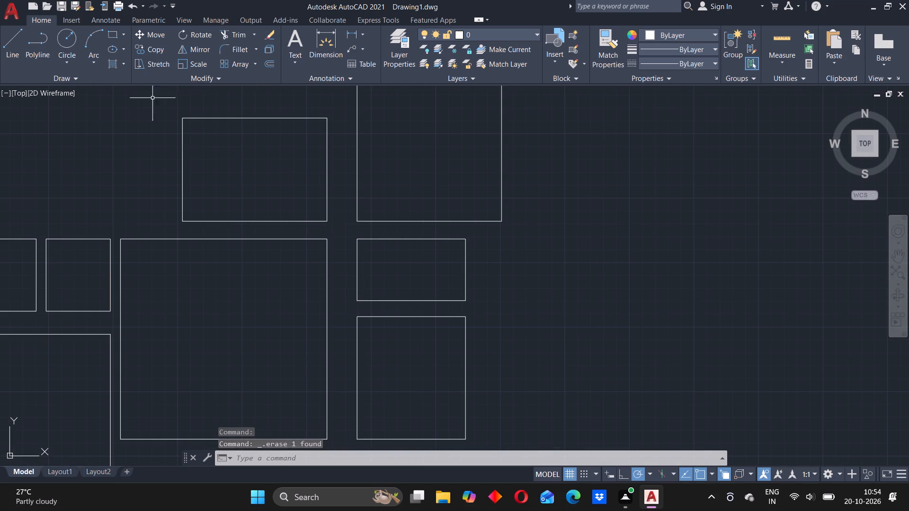
click(14, 41)
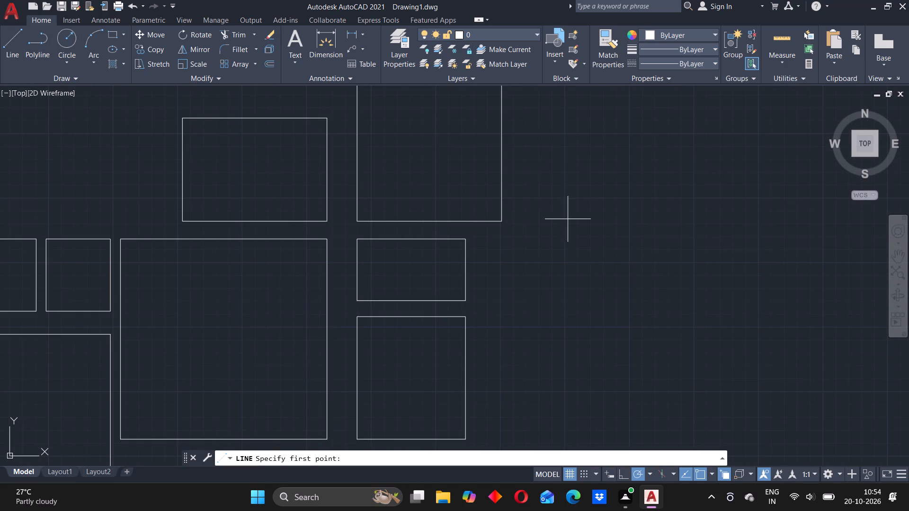
click(503, 220)
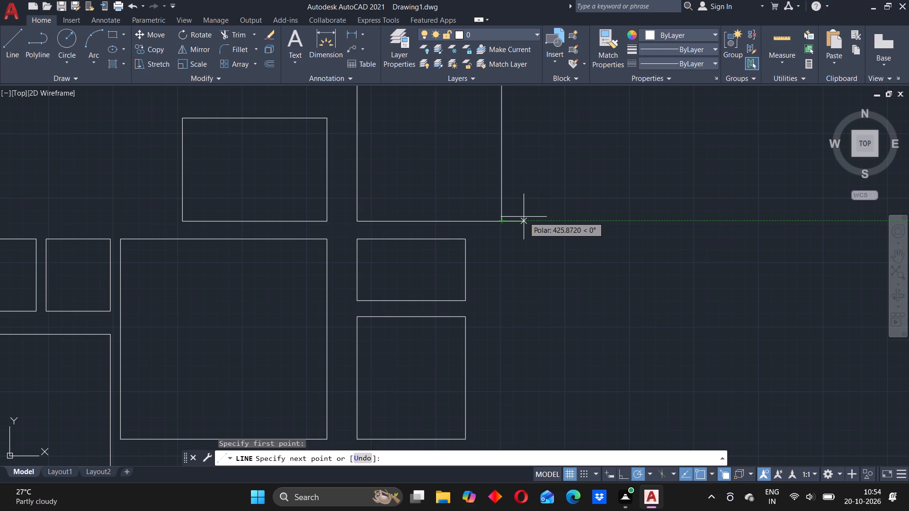
text(225)
key(Return)
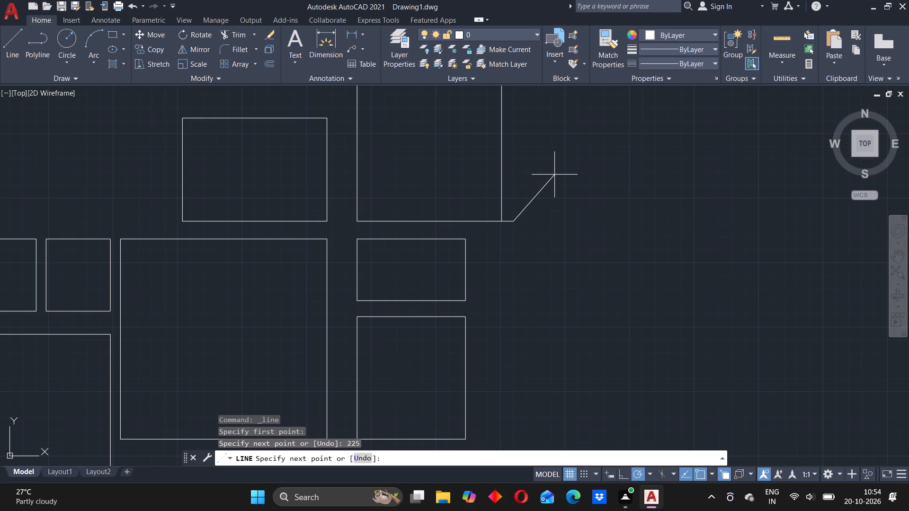
key(Escape)
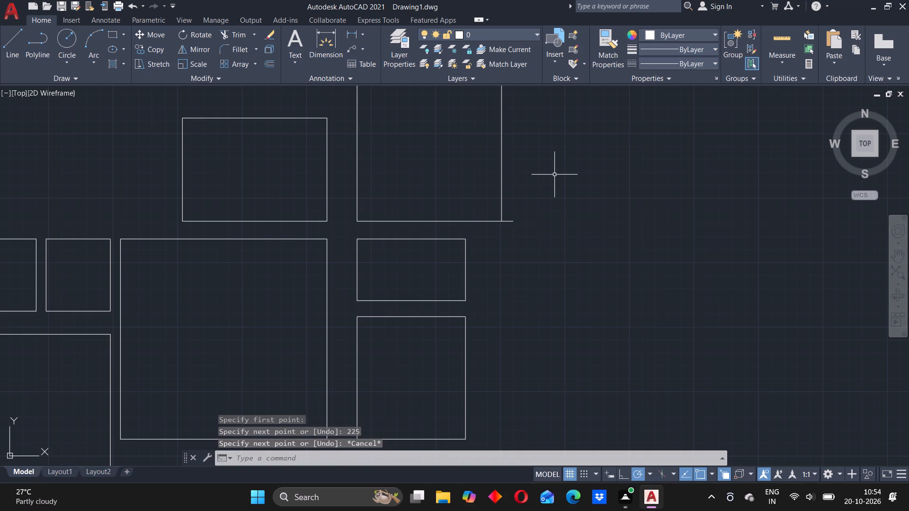
Move the leftmost small rectangle slightly down, closer to the 3400 by 3600 rectangle below it.
scroll(74, 324, up, 4)
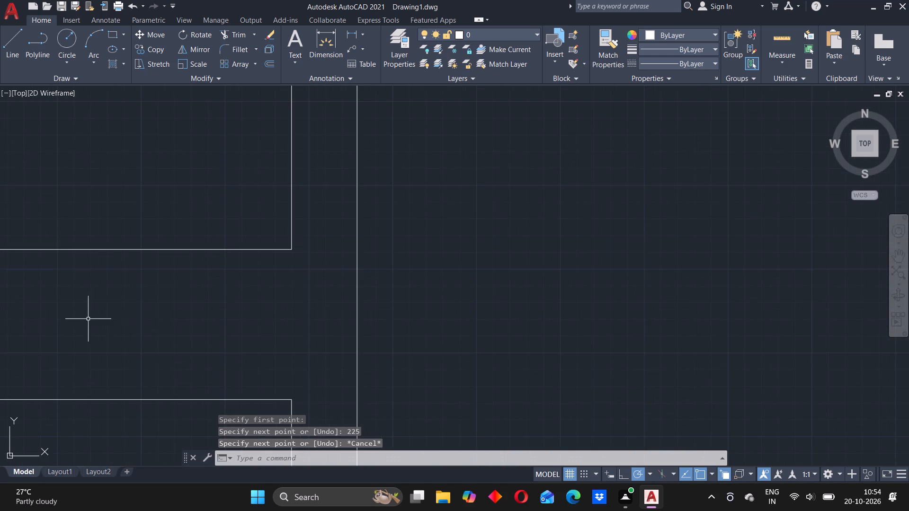
scroll(198, 337, up, 1)
scroll(200, 334, down, 9)
scroll(165, 326, up, 1)
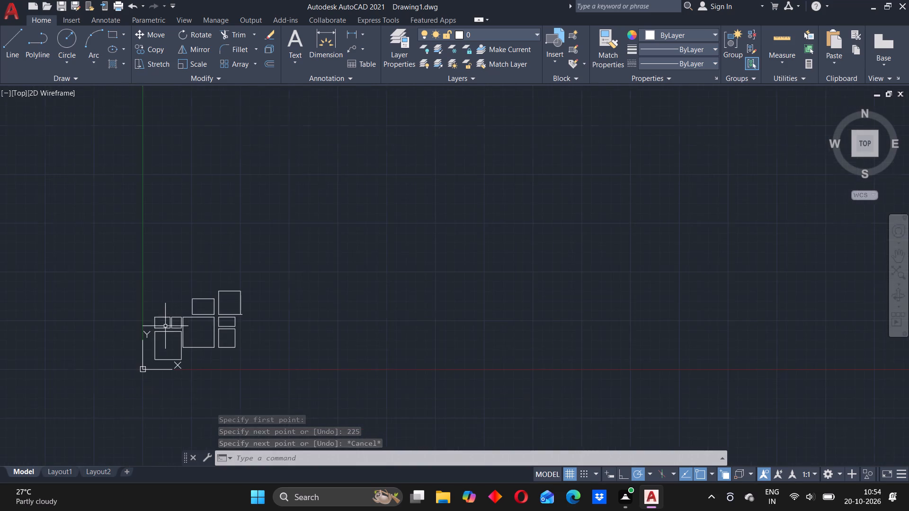
scroll(165, 326, up, 2)
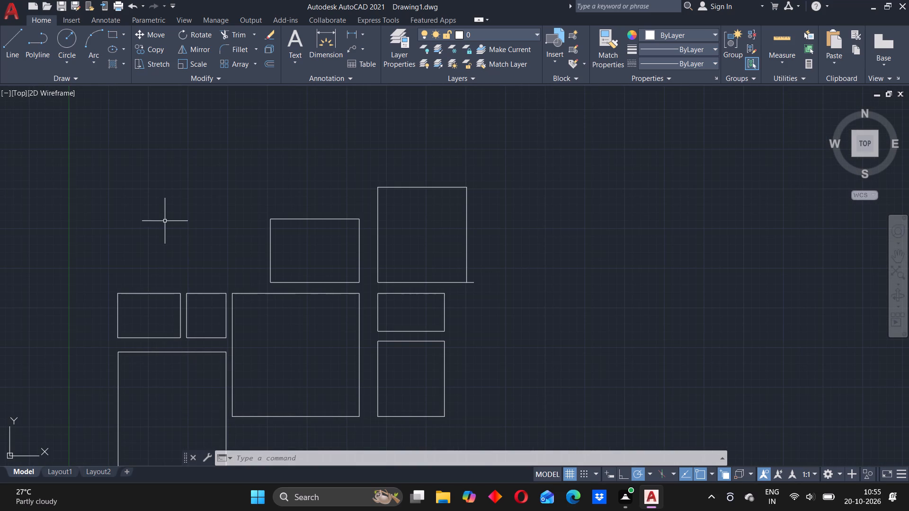
drag(153, 336, 154, 350)
drag(155, 314, 155, 329)
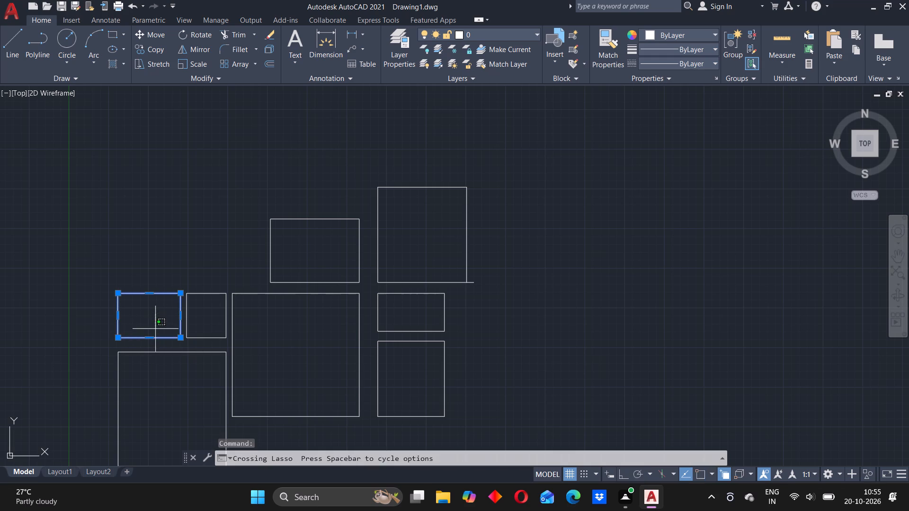
drag(155, 329, 154, 329)
right_click(157, 303)
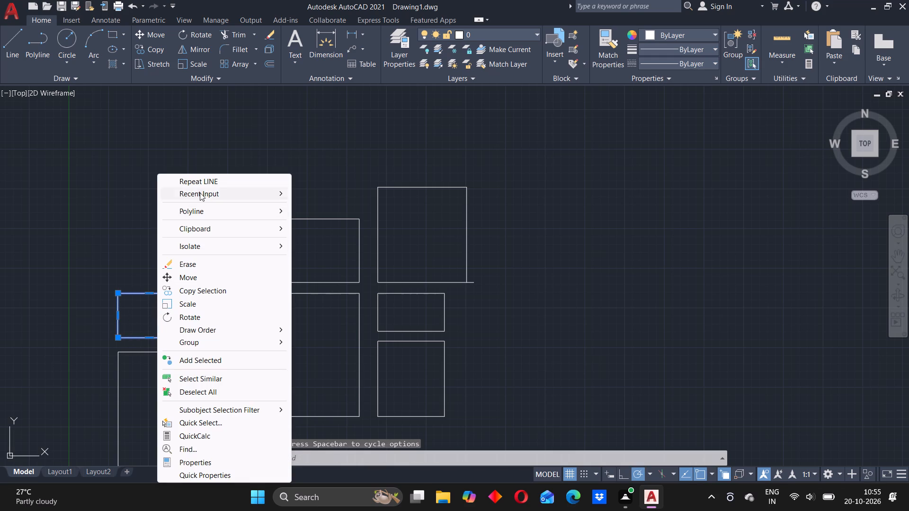
click(187, 278)
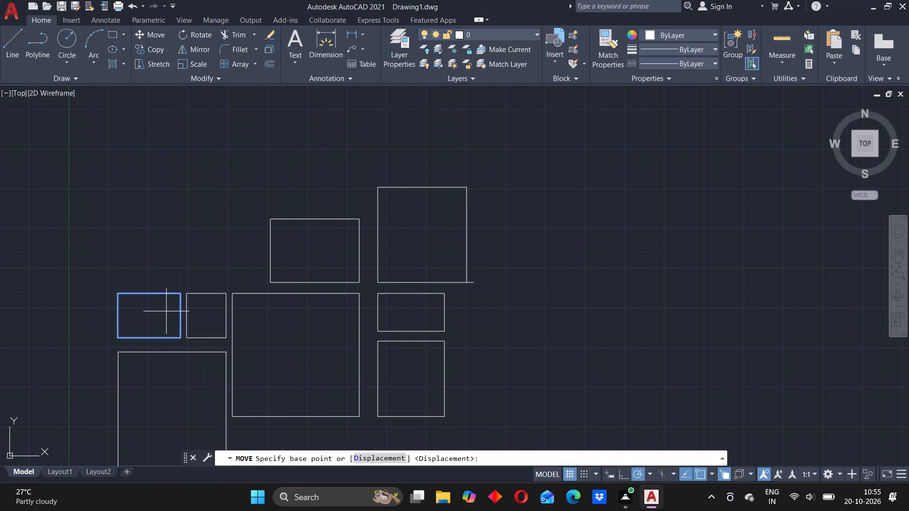
drag(154, 316, 154, 324)
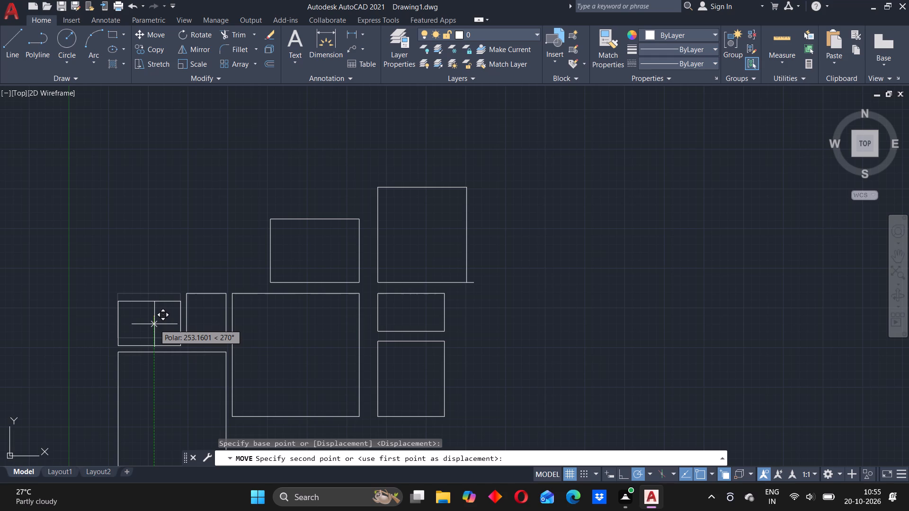
drag(154, 324, 155, 322)
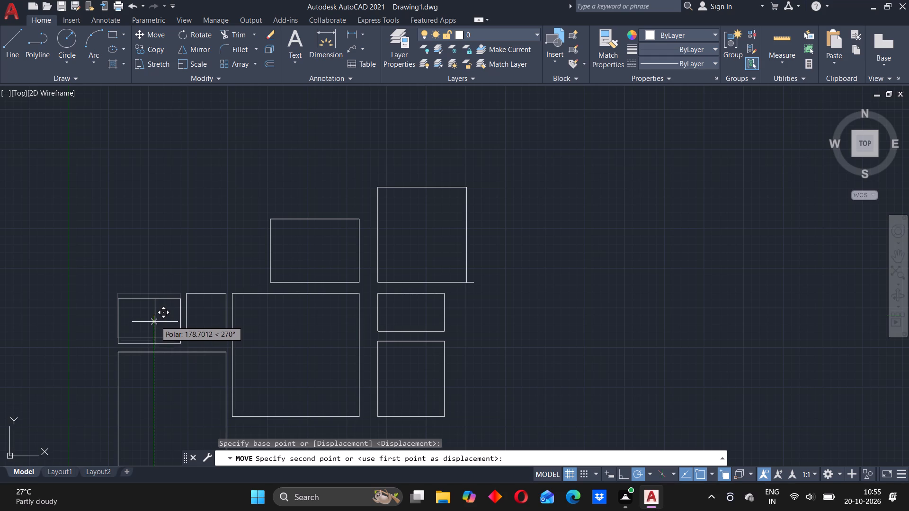
click(153, 322)
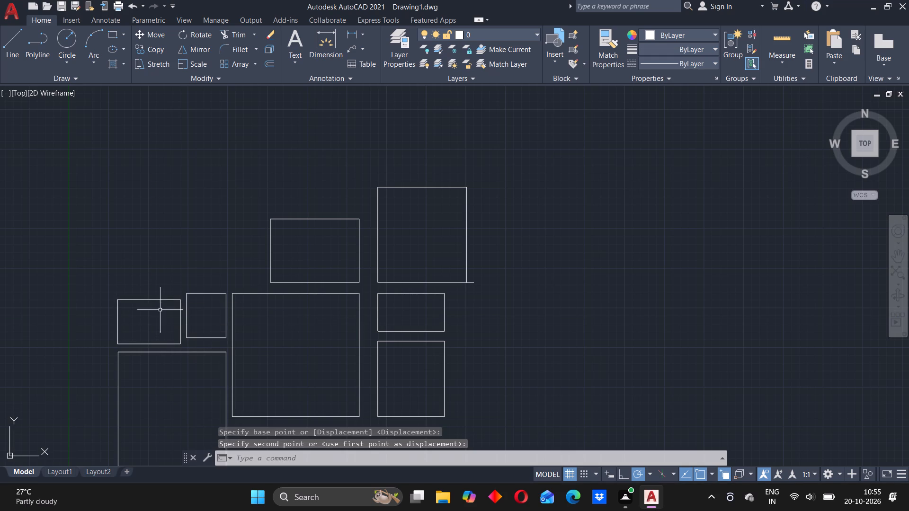
key(Escape)
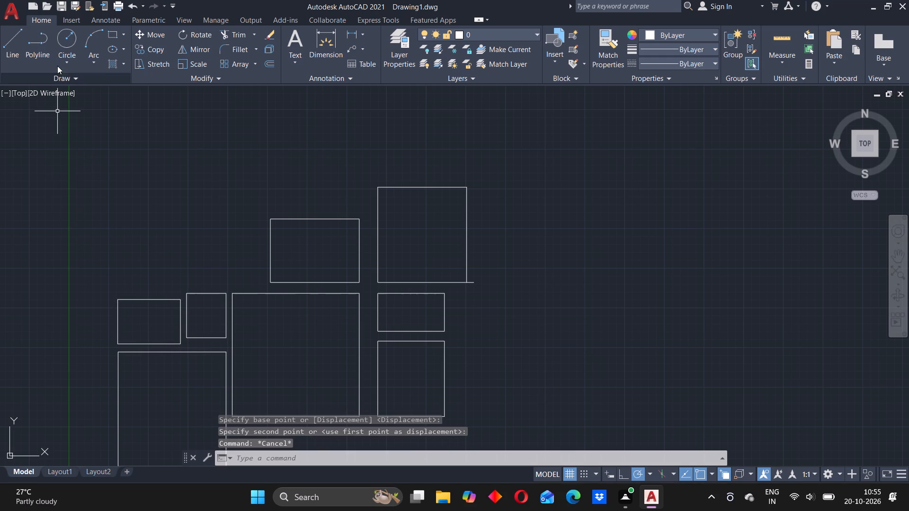
Draw a vertical line of length 225 upward from the top-left corner of the 3400 by 3600 rectangle.
click(9, 46)
scroll(140, 352, down, 3)
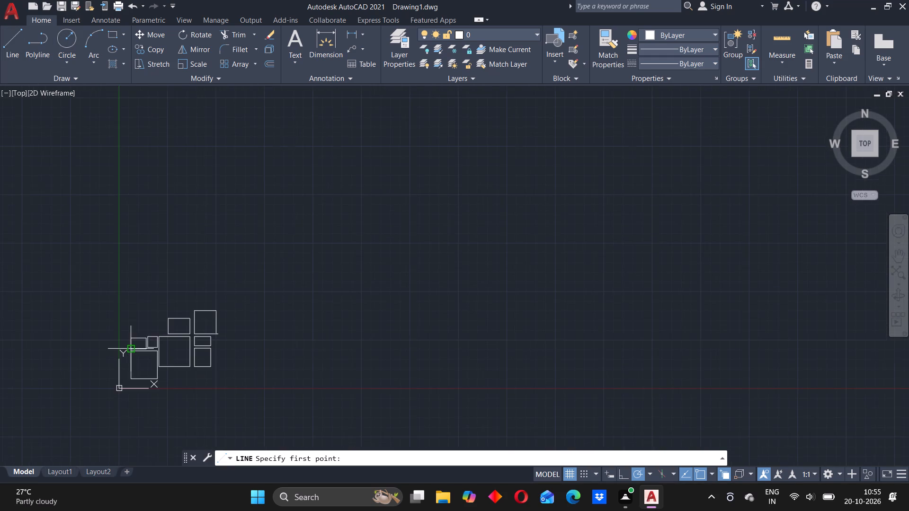
scroll(133, 349, up, 8)
scroll(103, 367, down, 2)
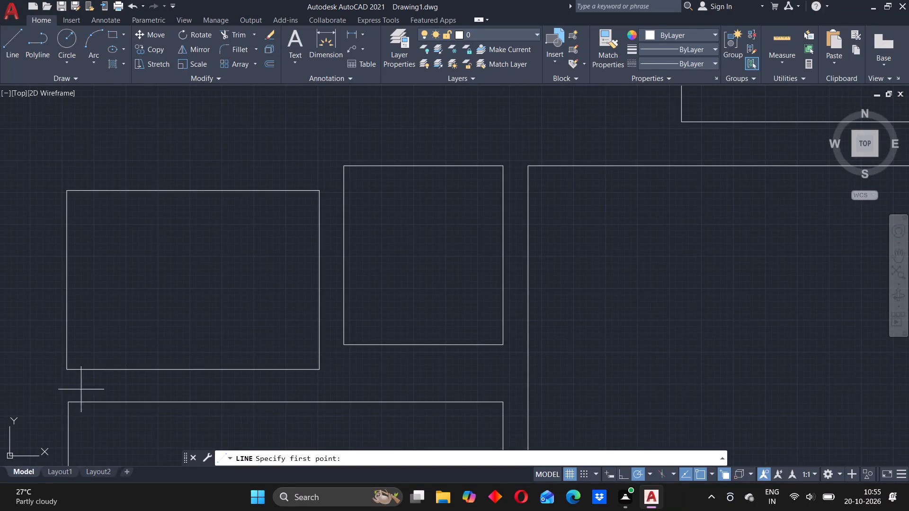
click(67, 402)
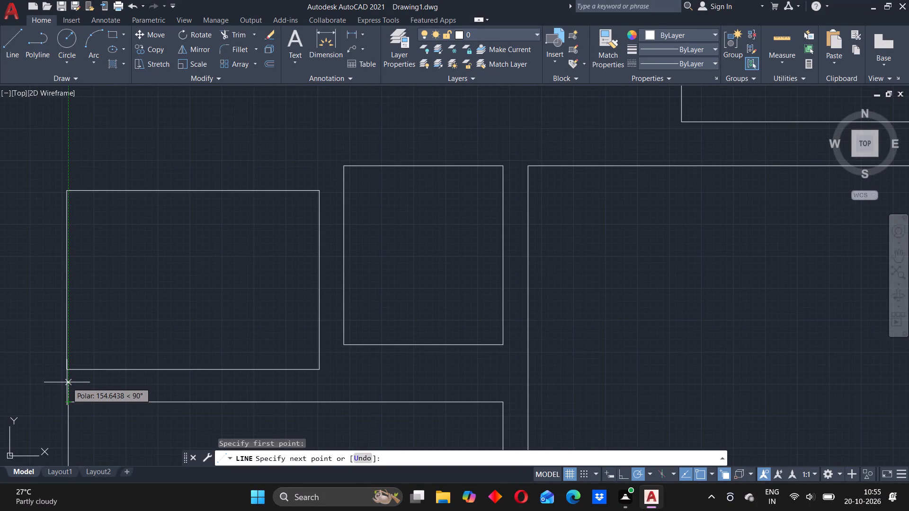
text(22)
key(5)
key(Return)
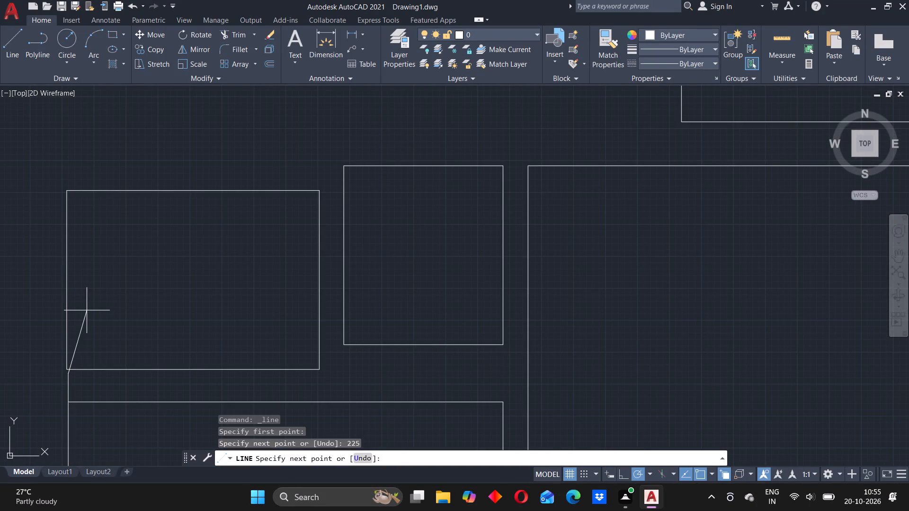
key(Escape)
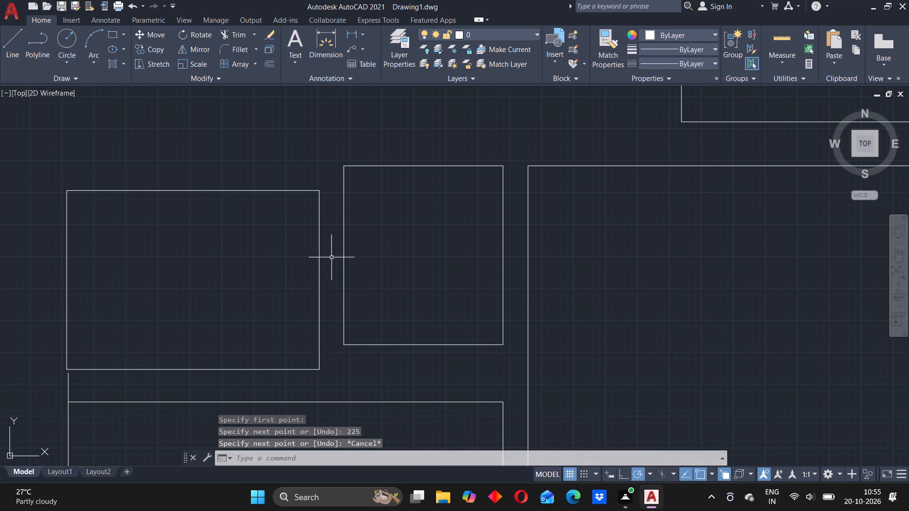
Draw a vertical line of length 225 upward from the top-right corner of the 3400 by 3600 rectangle.
click(24, 38)
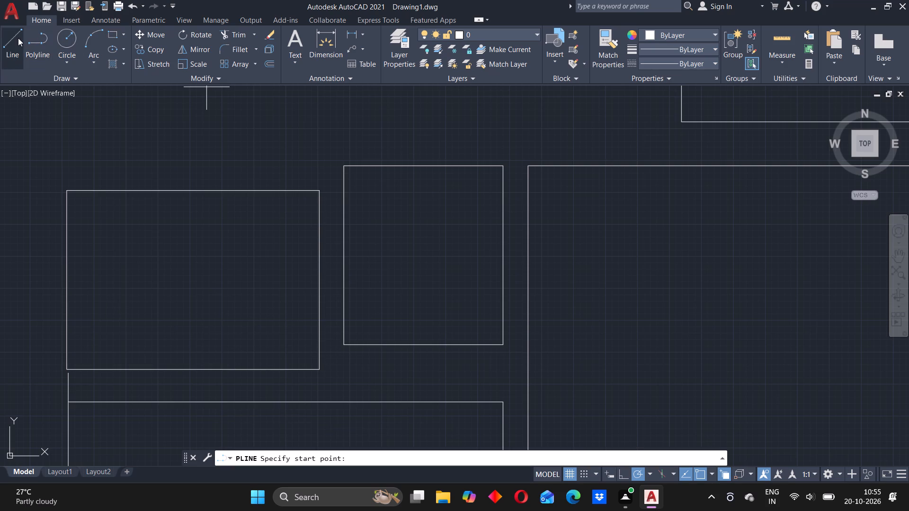
click(17, 39)
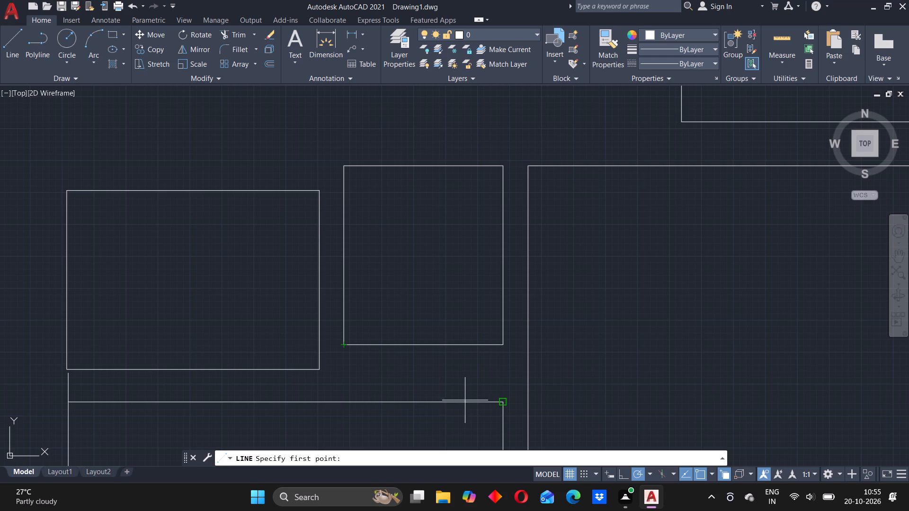
click(503, 402)
key(2)
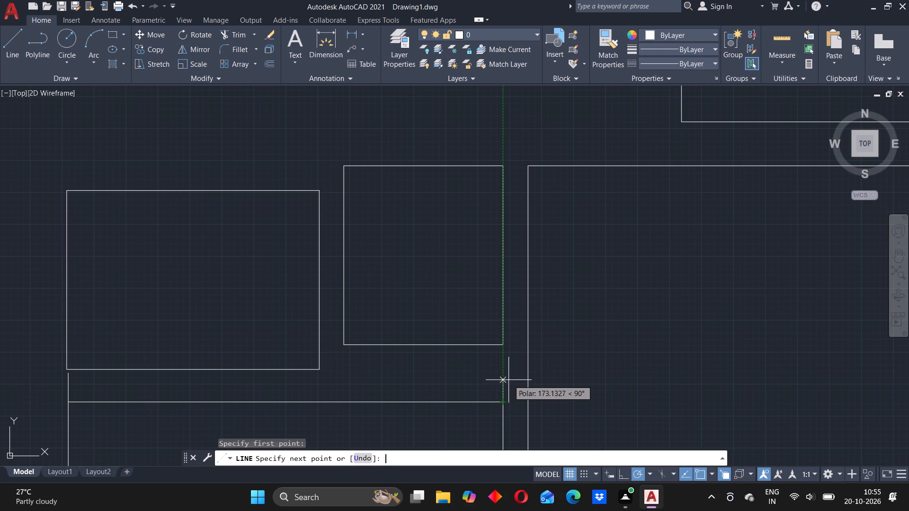
text(25)
key(Return)
scroll(524, 337, up, 2)
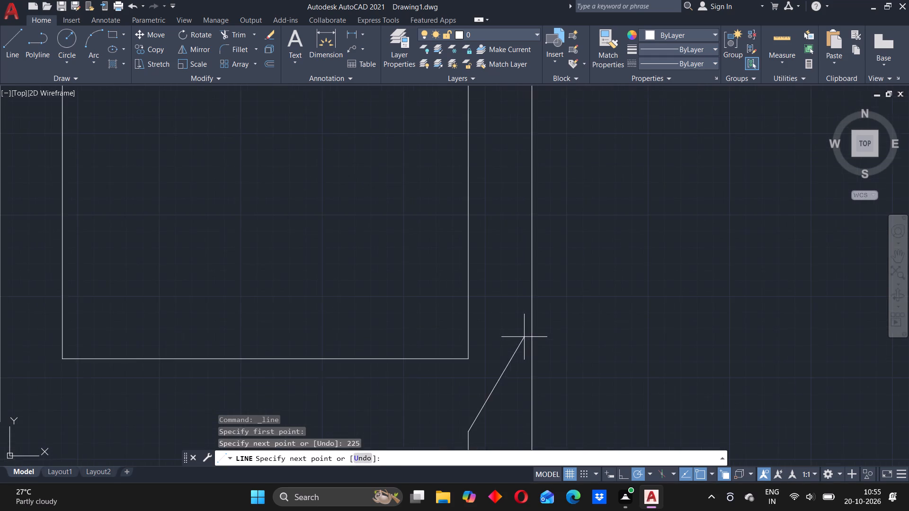
scroll(517, 334, down, 7)
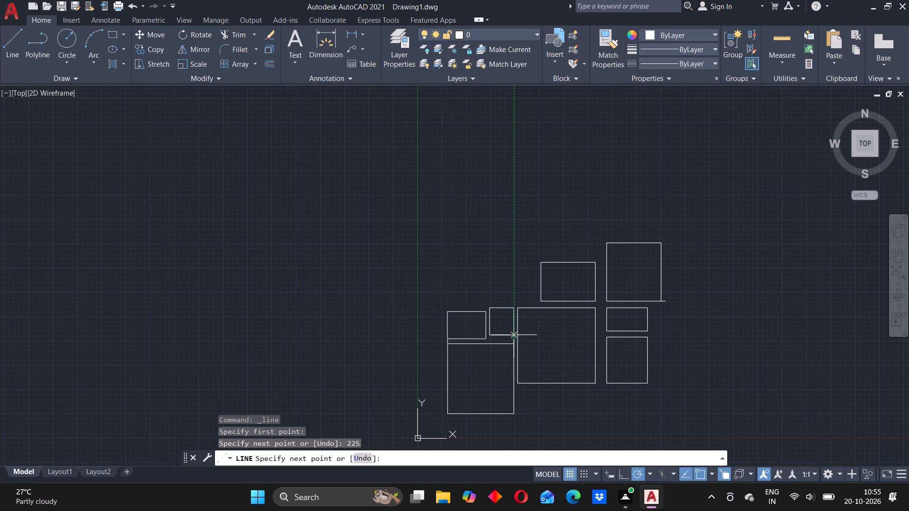
key(Escape)
Draw a horizontal line of length 225 from the narrow small rectangle's top-right corner toward the large central rectangle.
scroll(519, 389, down, 2)
scroll(517, 386, up, 3)
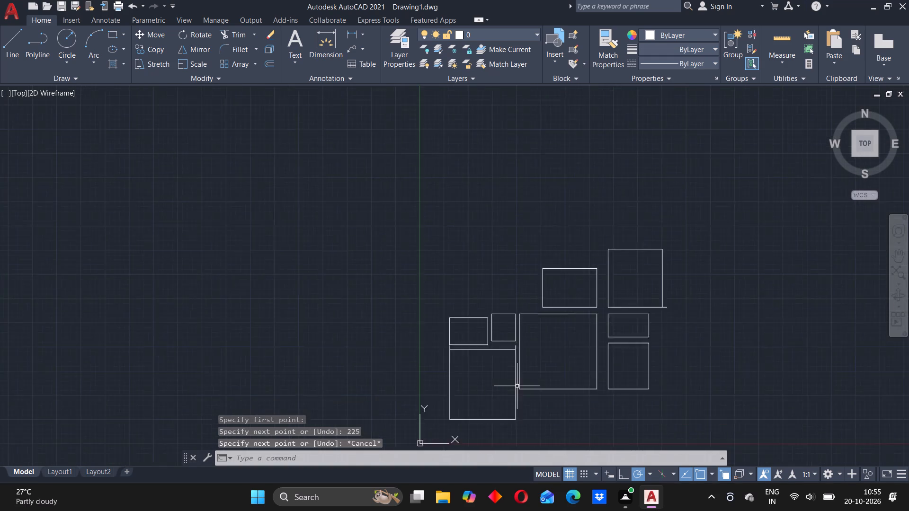
scroll(516, 279, up, 1)
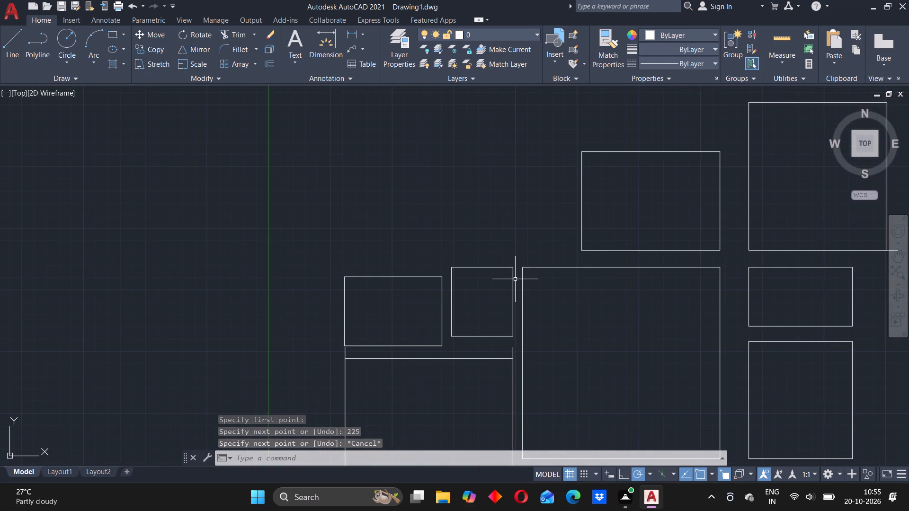
scroll(515, 279, up, 1)
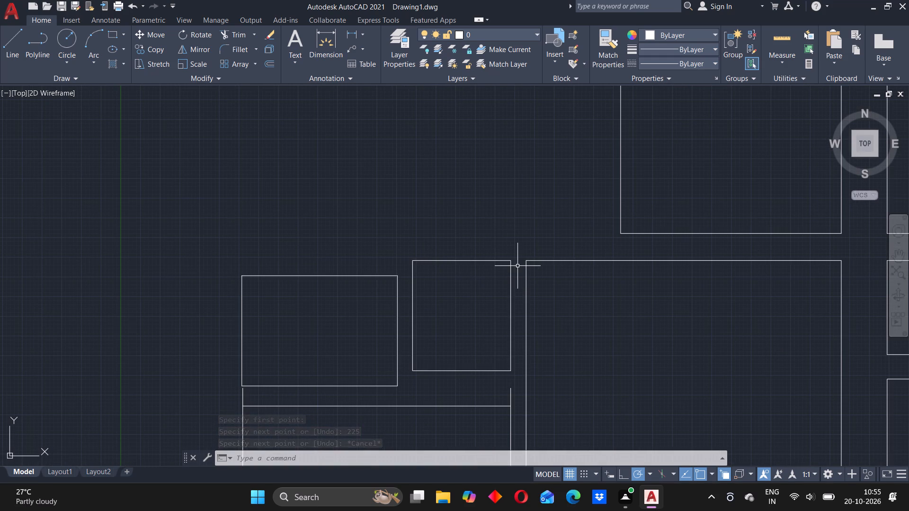
key(Return)
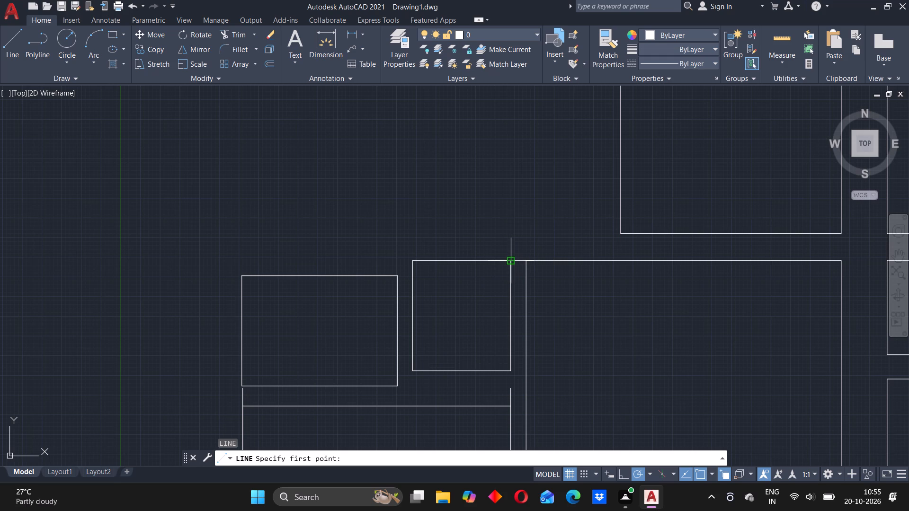
click(510, 259)
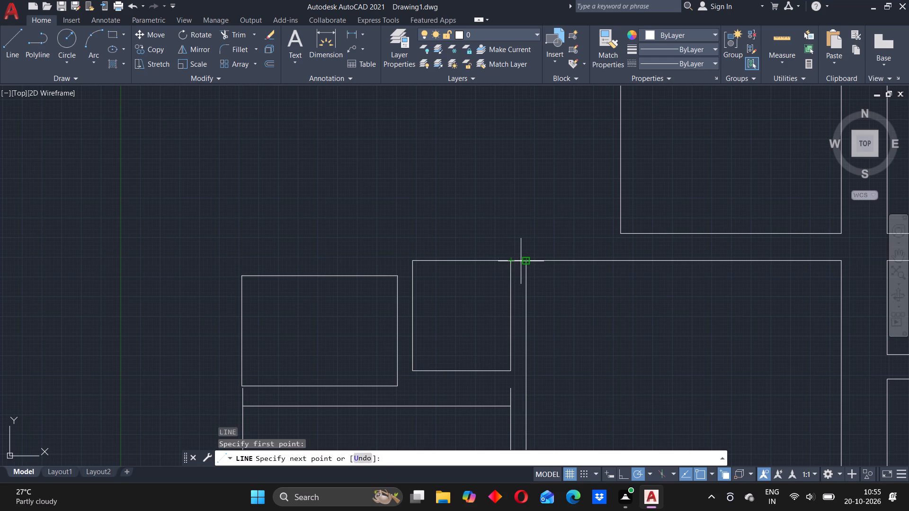
key(2)
text(25)
key(Return)
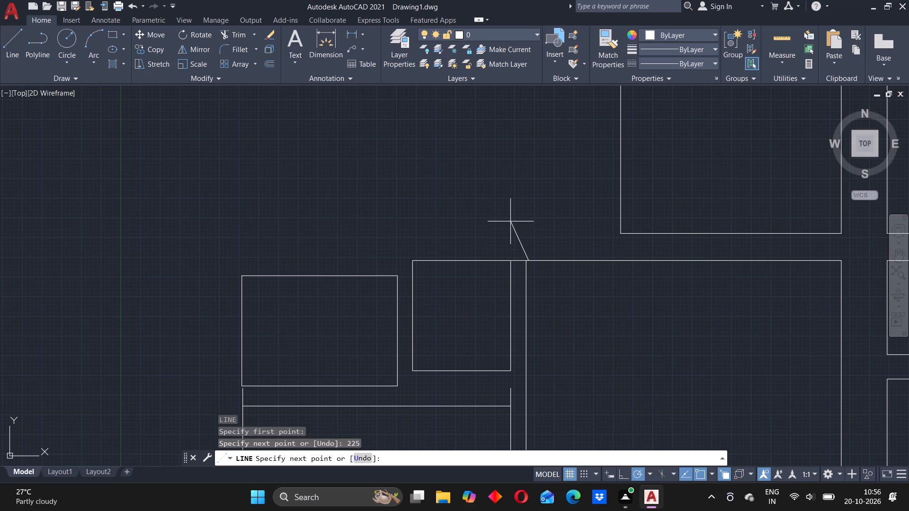
key(Escape)
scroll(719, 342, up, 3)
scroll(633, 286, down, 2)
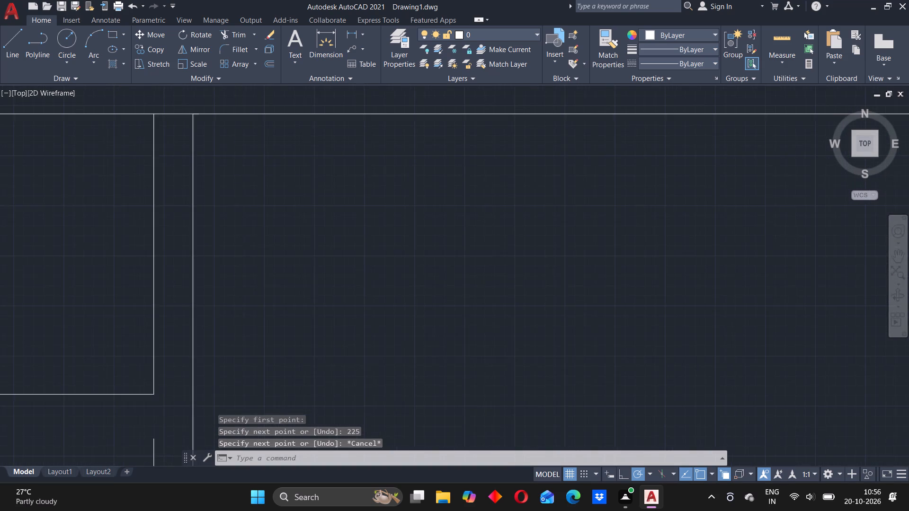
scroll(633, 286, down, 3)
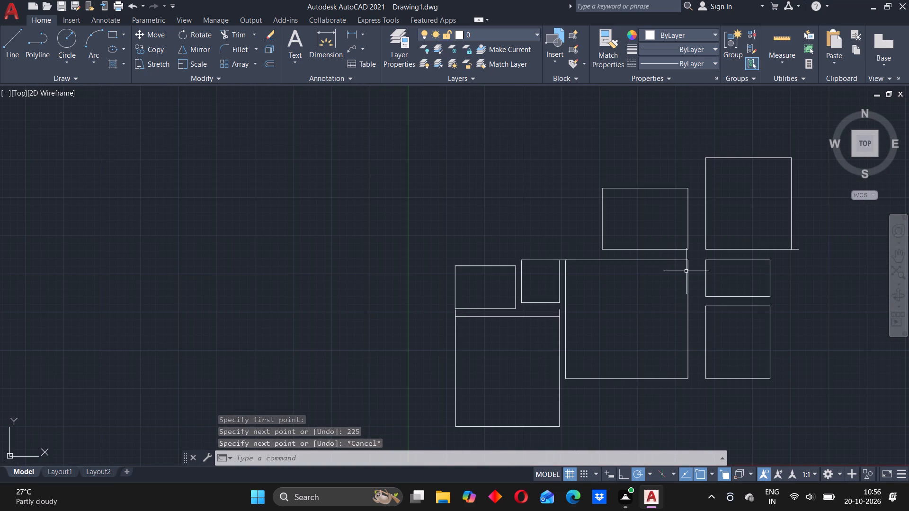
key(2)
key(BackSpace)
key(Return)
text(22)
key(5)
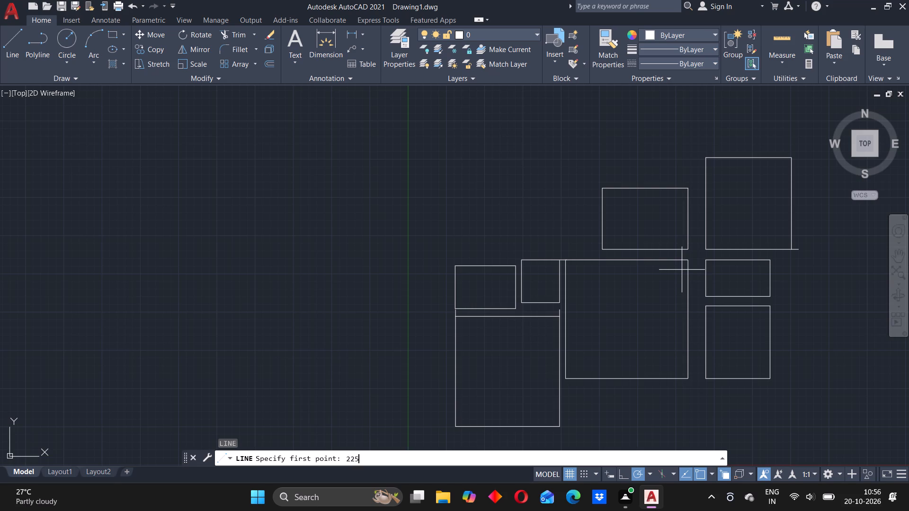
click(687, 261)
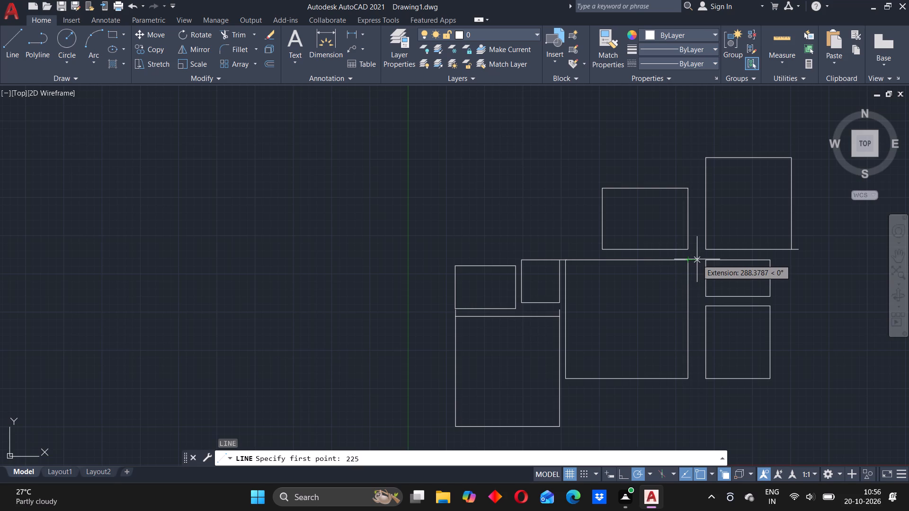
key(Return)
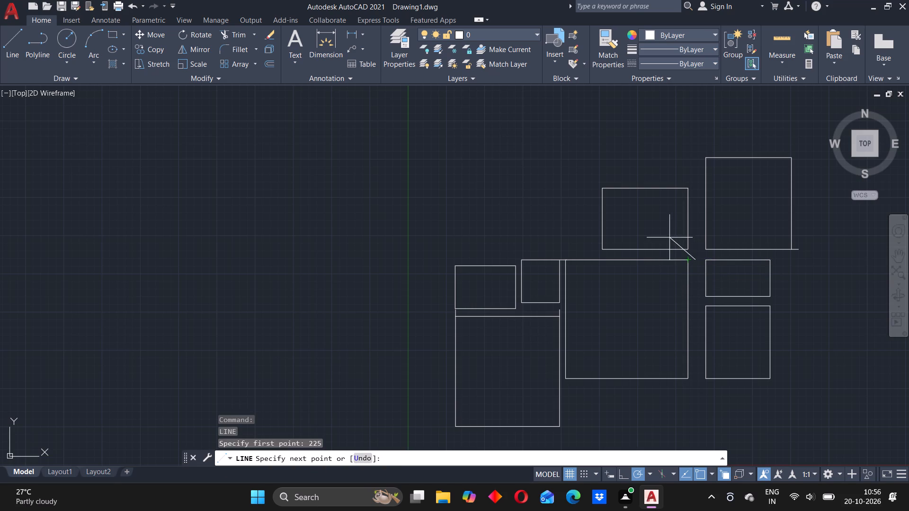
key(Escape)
Draw a horizontal line of length 225 to the right from the top-right corner of the large central rectangle.
scroll(692, 261, down, 5)
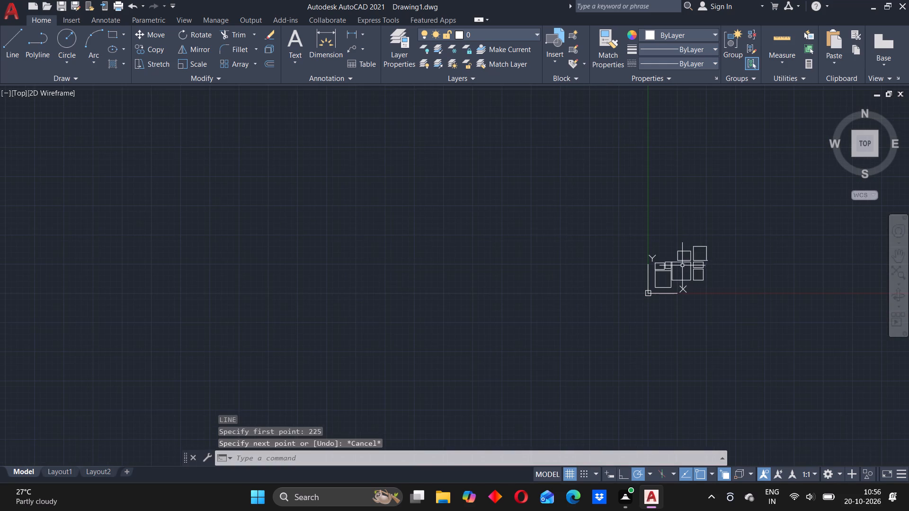
scroll(686, 264, up, 5)
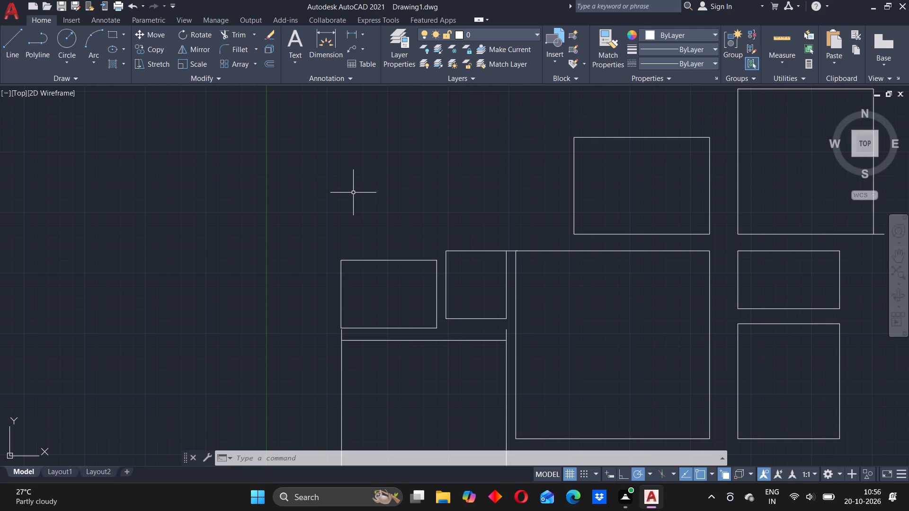
key(Return)
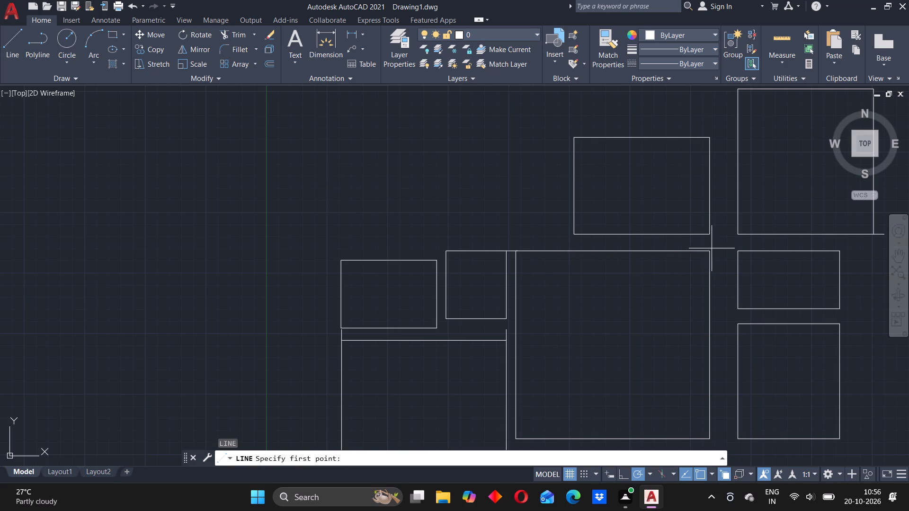
click(708, 250)
text(22)
key(5)
key(Return)
key(Escape)
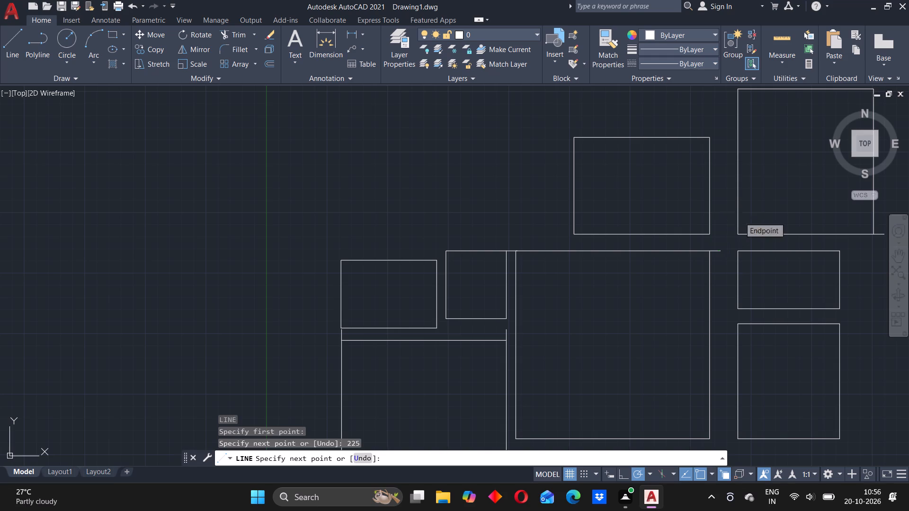
Draw a vertical line of length 225 upward from the top-right corner of the large central rectangle.
key(Return)
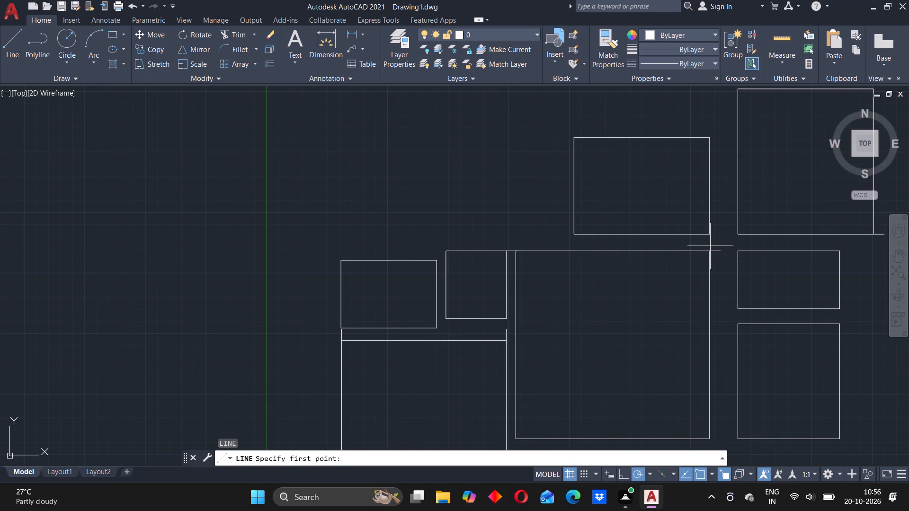
click(710, 250)
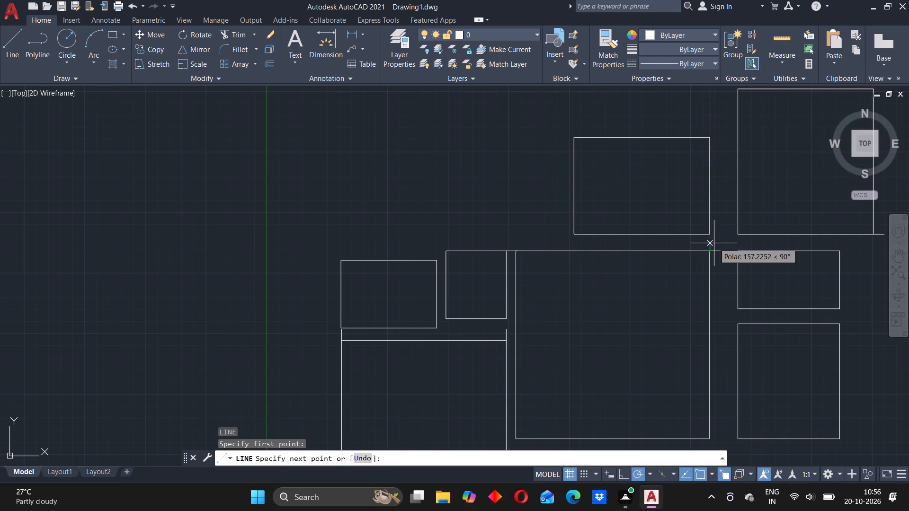
text(225)
key(Return)
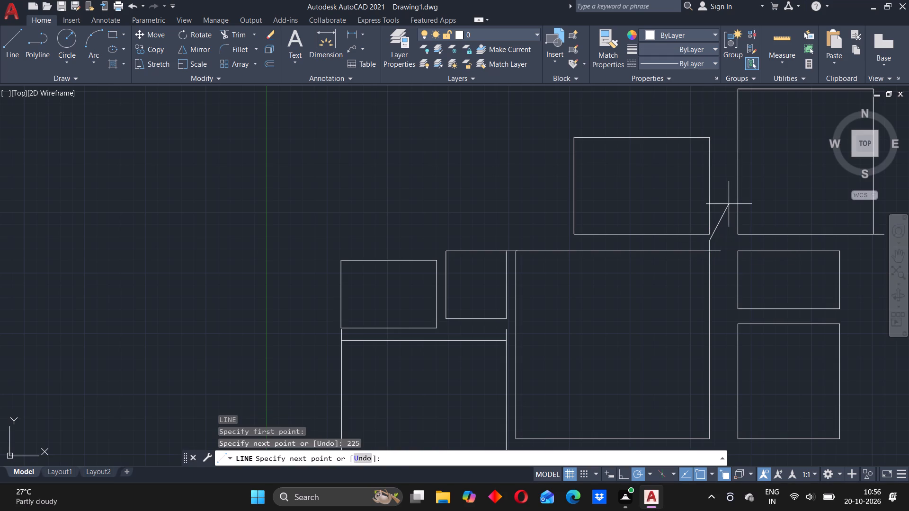
key(Escape)
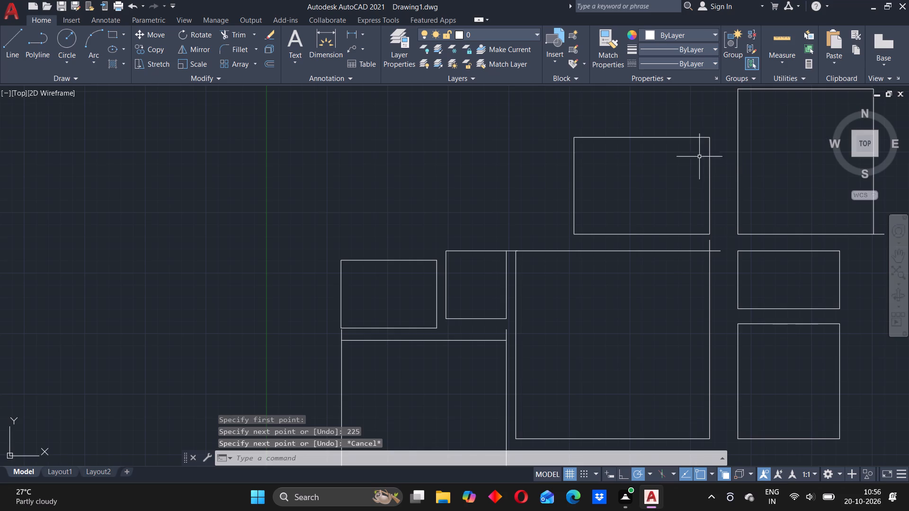
Draw a horizontal line of length 225 to the right from the lower-right corner of the rectangle above the large central one.
scroll(686, 172, up, 2)
scroll(686, 172, down, 3)
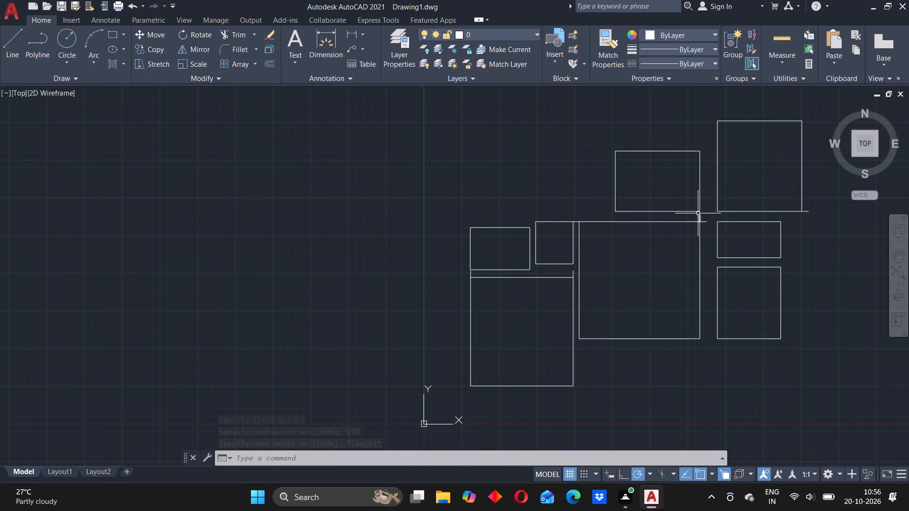
key(Return)
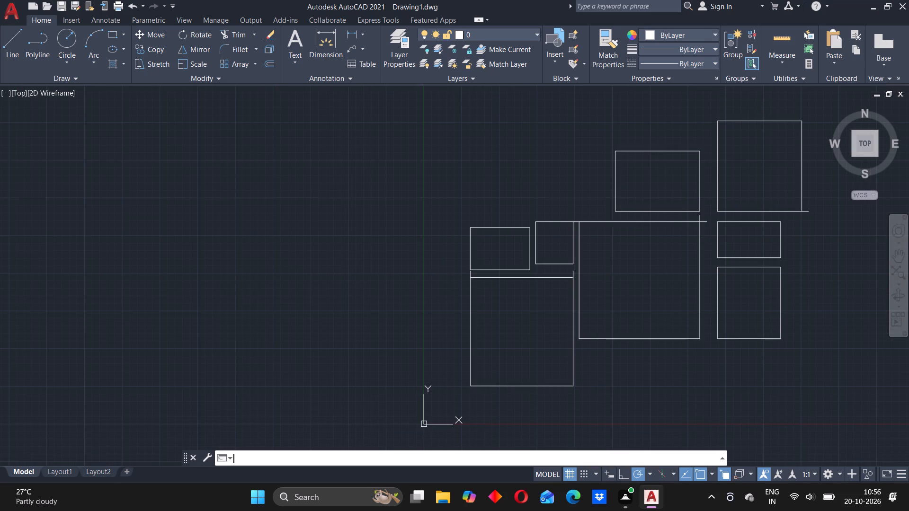
scroll(708, 211, down, 3)
scroll(708, 211, up, 3)
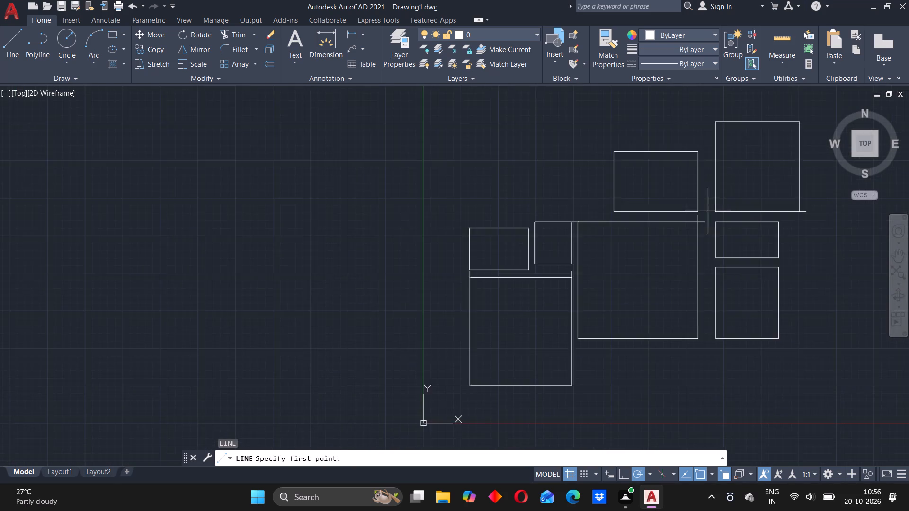
scroll(708, 211, up, 2)
click(664, 212)
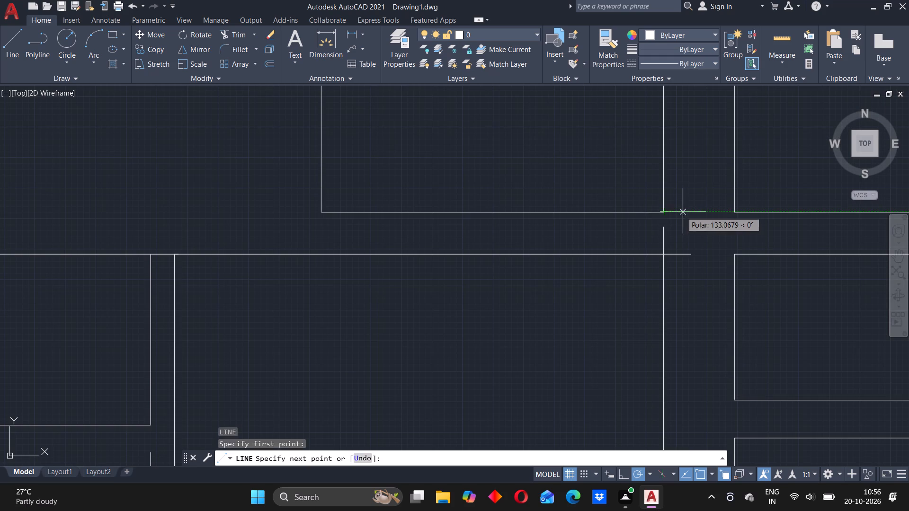
text(225)
key(Return)
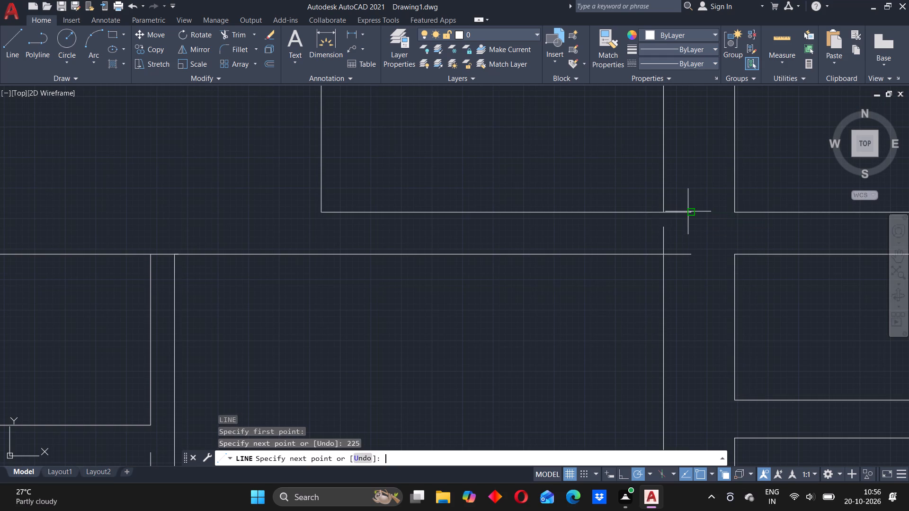
scroll(688, 187, up, 3)
scroll(677, 211, down, 5)
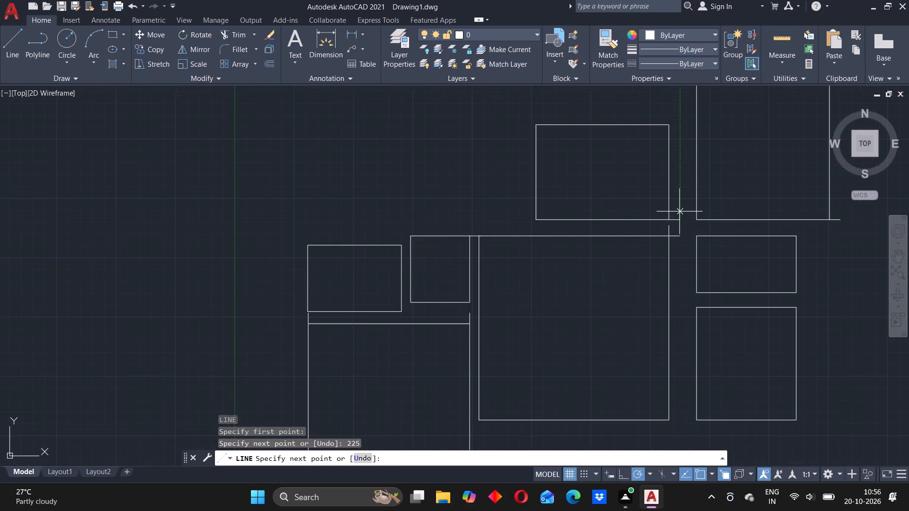
key(Escape)
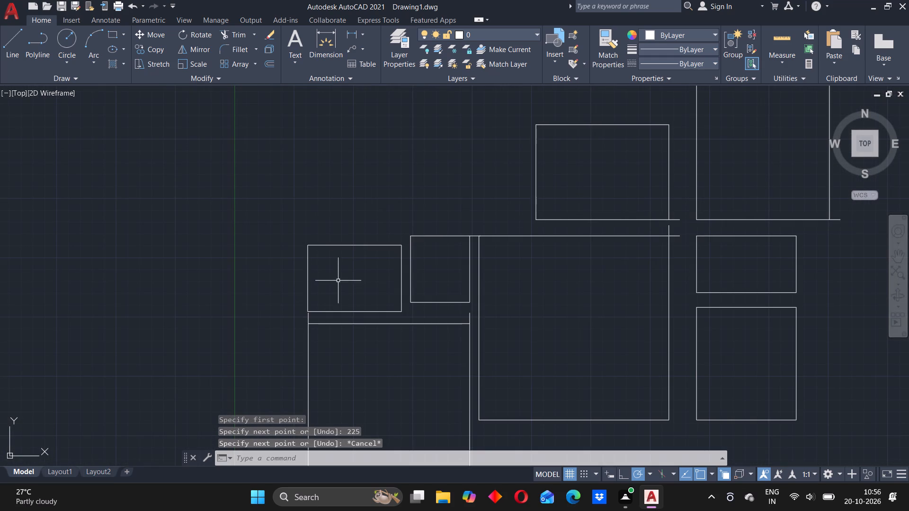
Move the leftmost small rectangle by its lower-left corner so its left edge lines up with the vertical guide line below it.
right_click(336, 269)
click(286, 233)
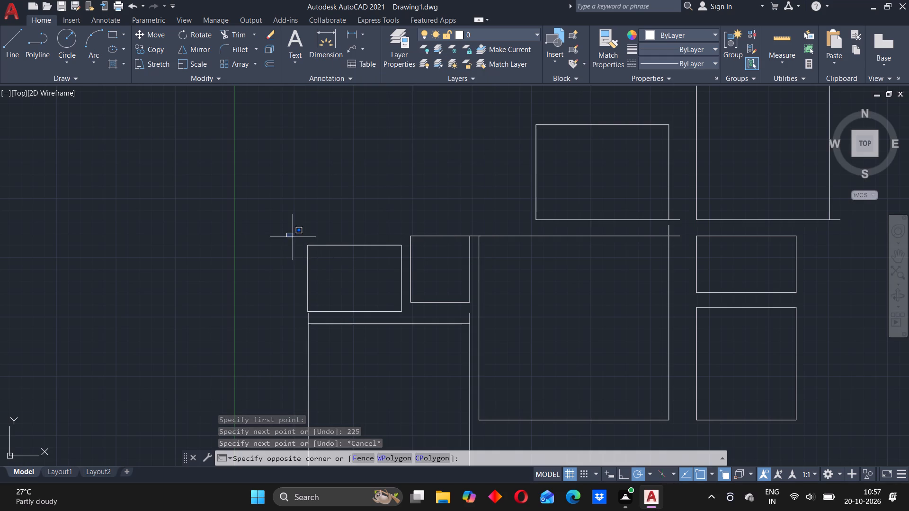
click(406, 318)
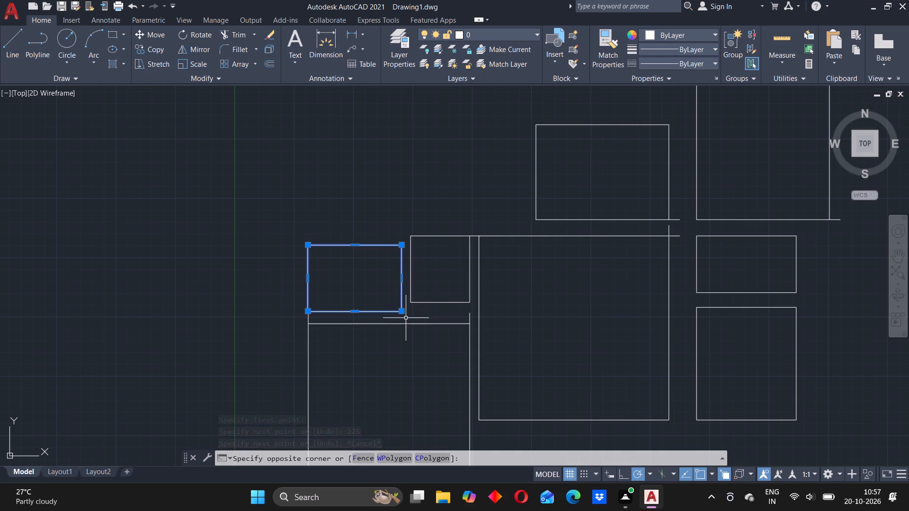
right_click(362, 282)
click(379, 274)
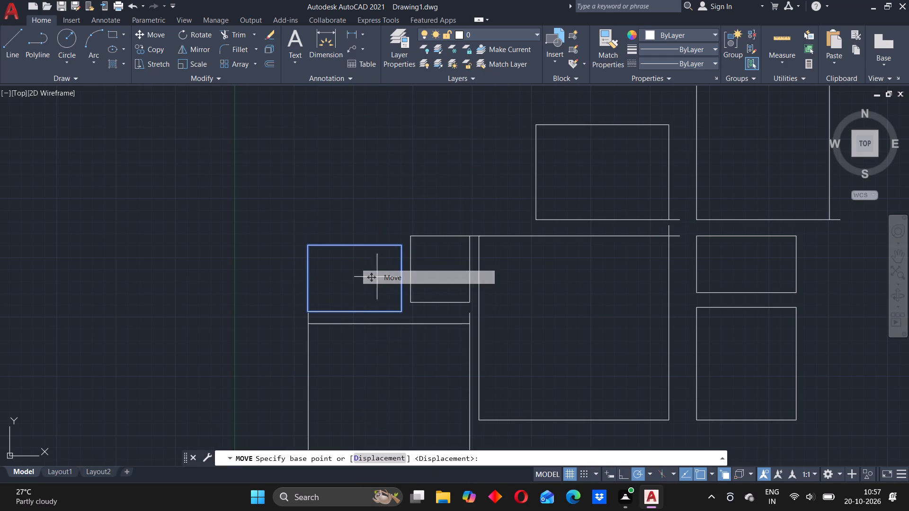
click(308, 310)
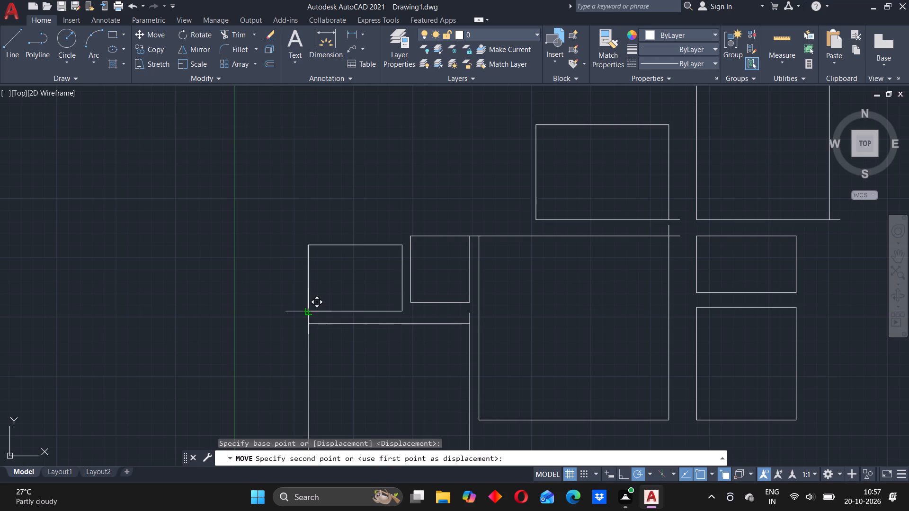
click(308, 313)
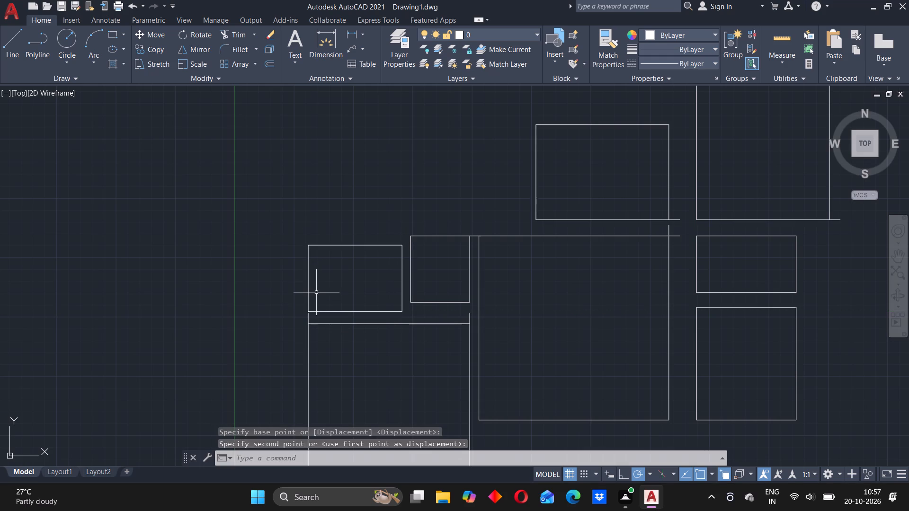
Move the leftmost small rectangle down so its lower-left corner sits on the upper end of the vertical guide line.
scroll(316, 315, up, 4)
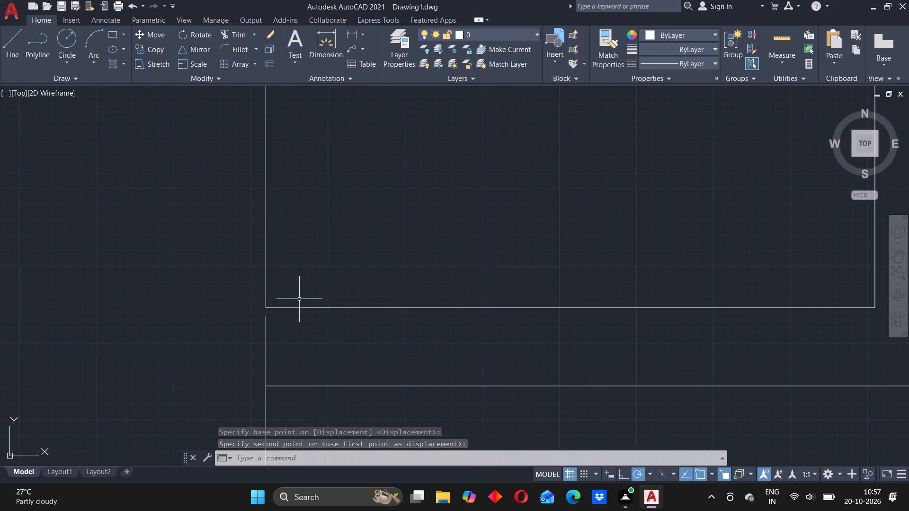
right_click(287, 308)
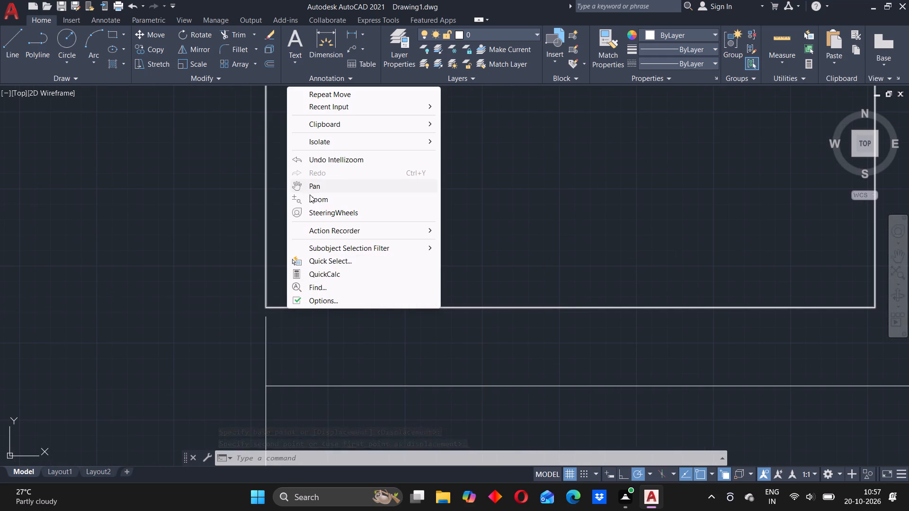
click(526, 208)
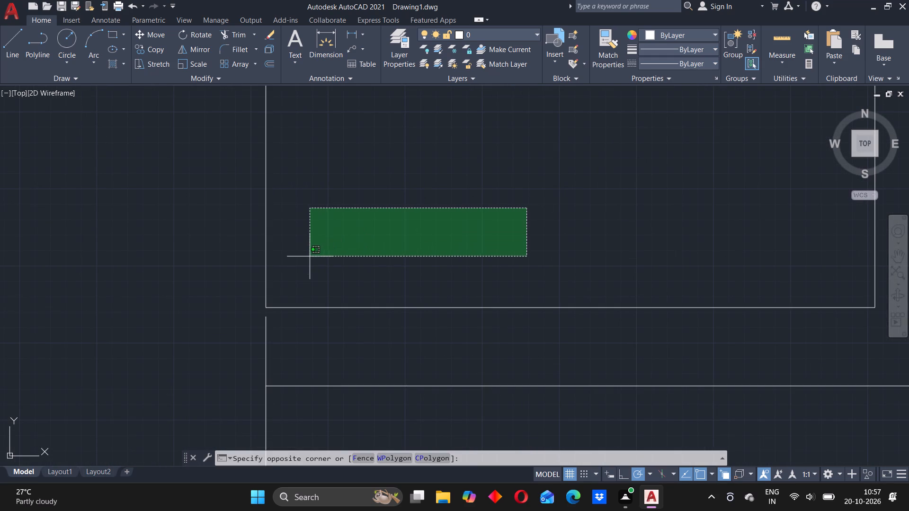
click(260, 276)
right_click(278, 264)
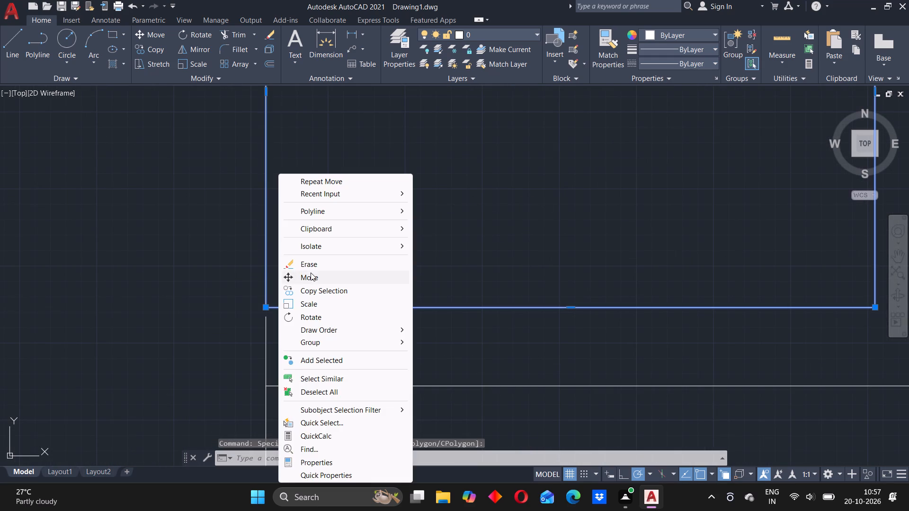
click(306, 278)
click(268, 309)
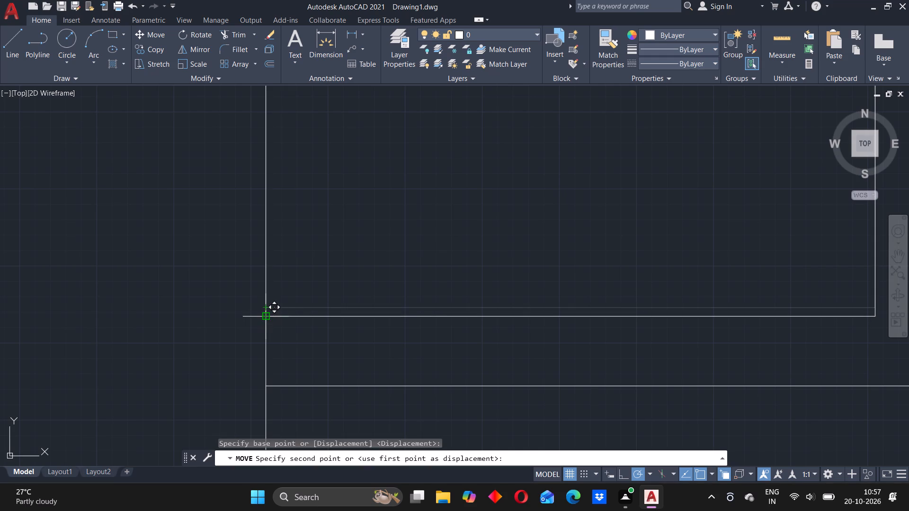
click(267, 317)
Move the narrow small rectangle down so its lower-right corner meets the upper end of the guide line below it.
scroll(462, 252, up, 3)
scroll(462, 252, down, 3)
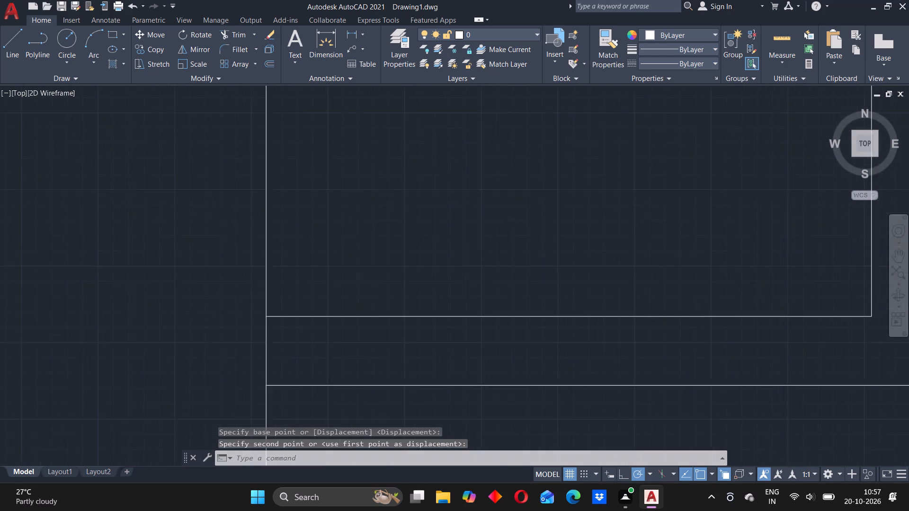
scroll(462, 252, down, 4)
scroll(542, 233, up, 1)
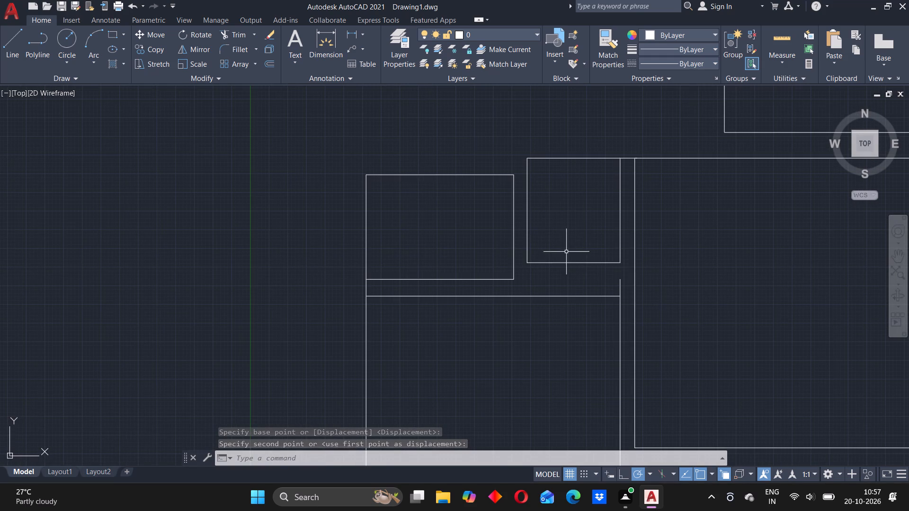
click(603, 264)
right_click(591, 219)
click(614, 273)
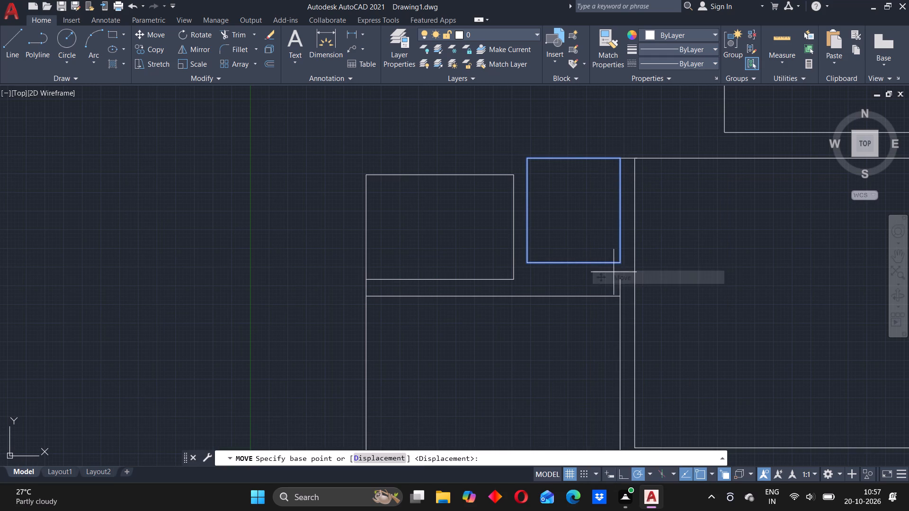
click(622, 263)
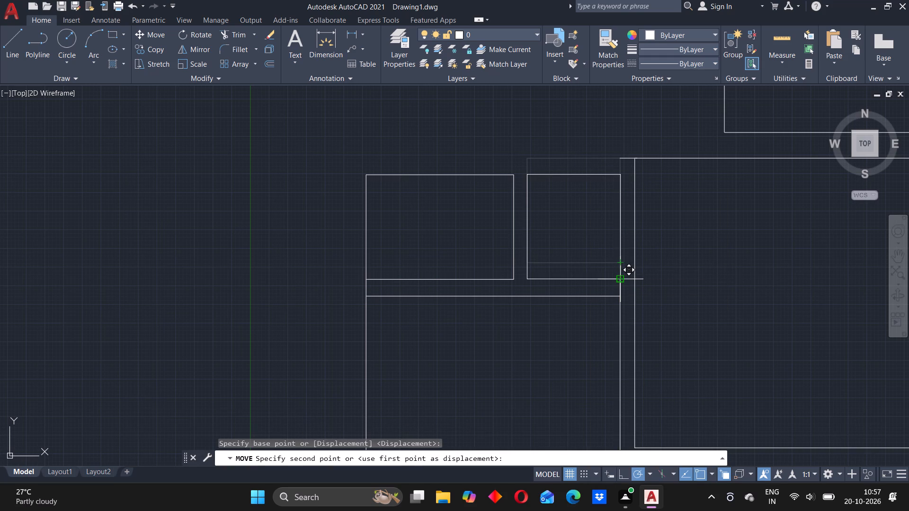
click(618, 277)
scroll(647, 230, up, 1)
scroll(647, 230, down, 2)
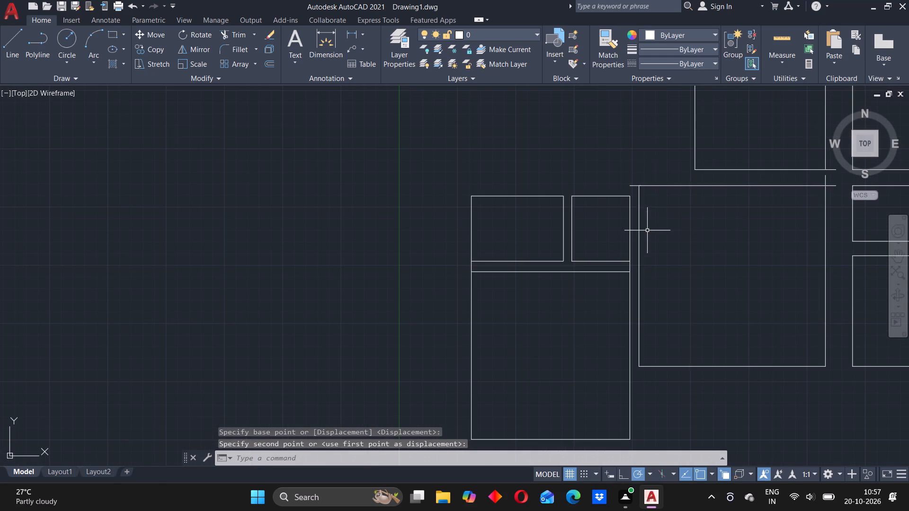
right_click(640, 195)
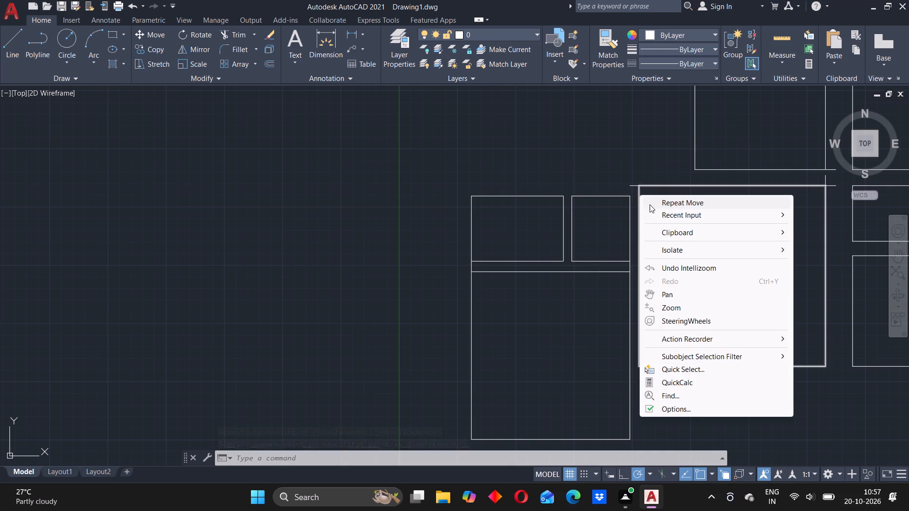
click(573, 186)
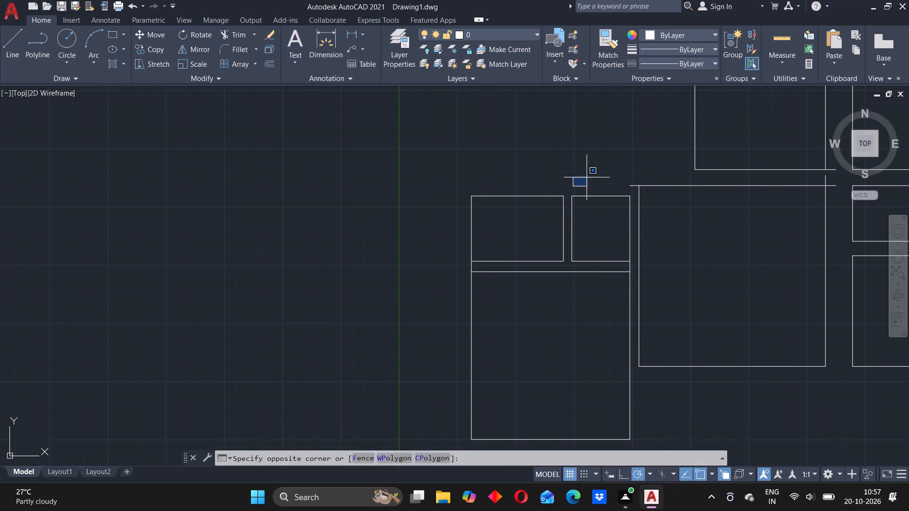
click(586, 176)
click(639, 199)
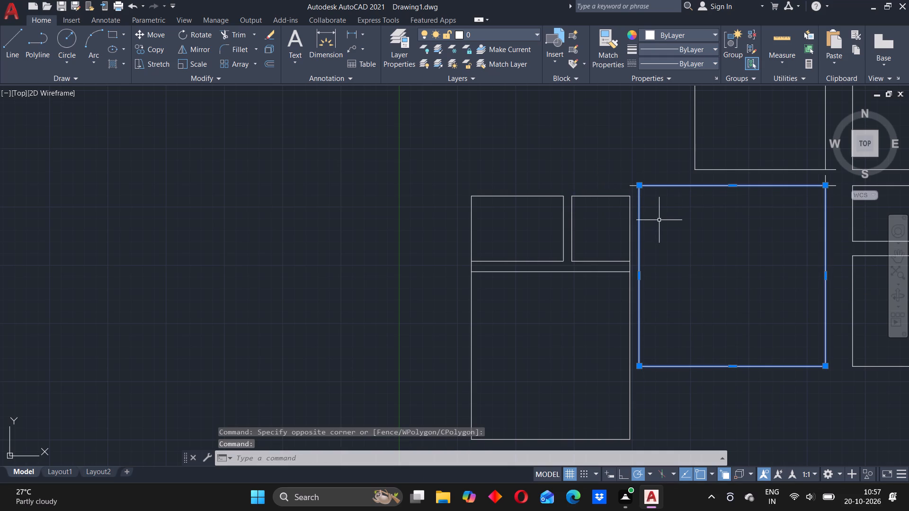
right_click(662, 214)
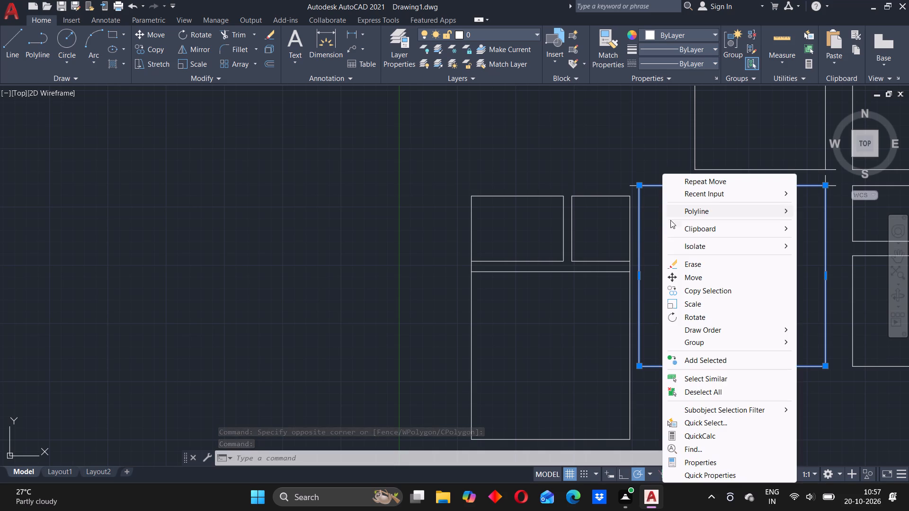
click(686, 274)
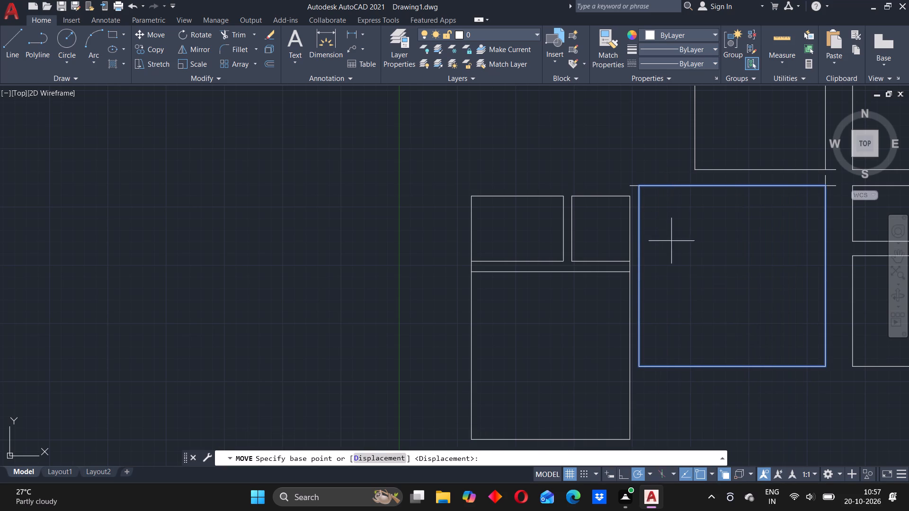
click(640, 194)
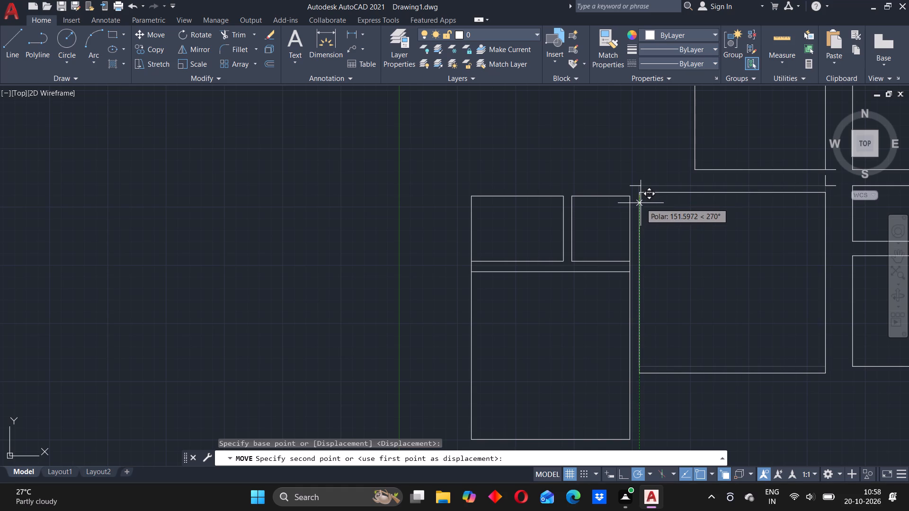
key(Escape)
Move the large central rectangle down by its top-left corner so its top edge aligns with the narrow small rectangle's top edge.
click(639, 198)
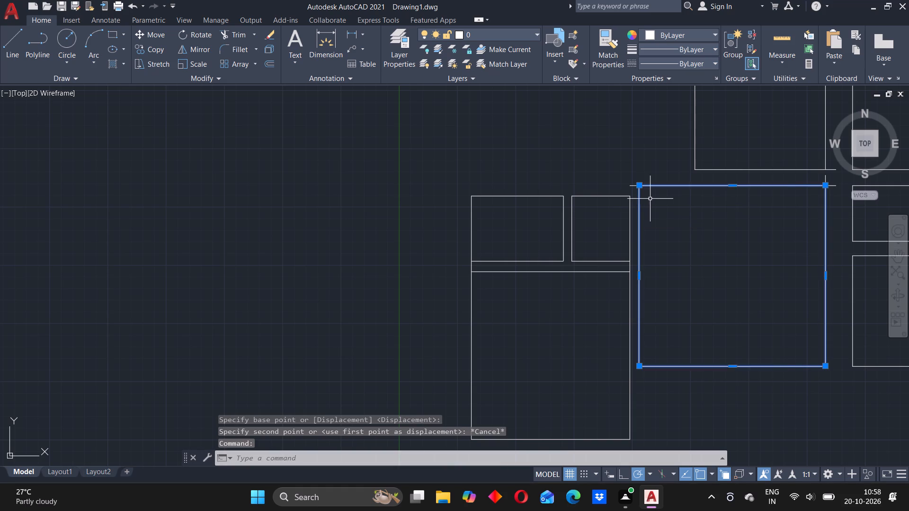
right_click(650, 199)
click(675, 272)
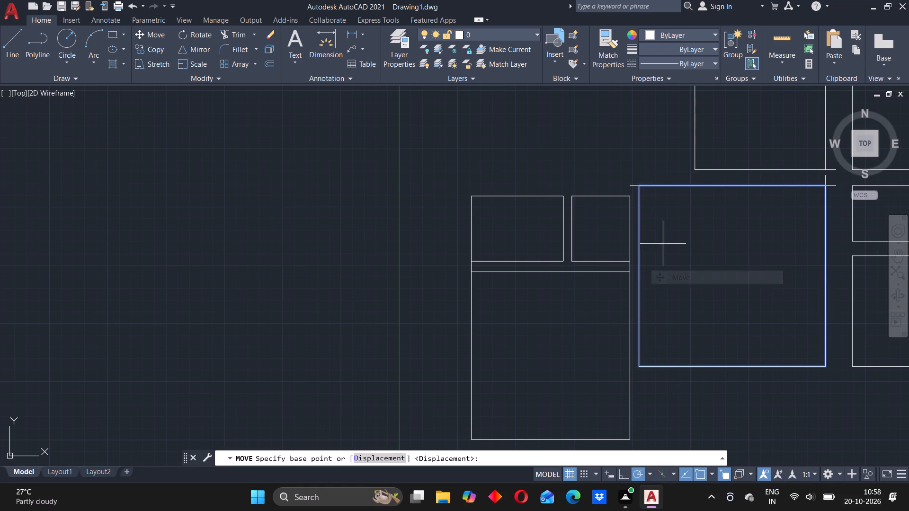
scroll(638, 195, up, 2)
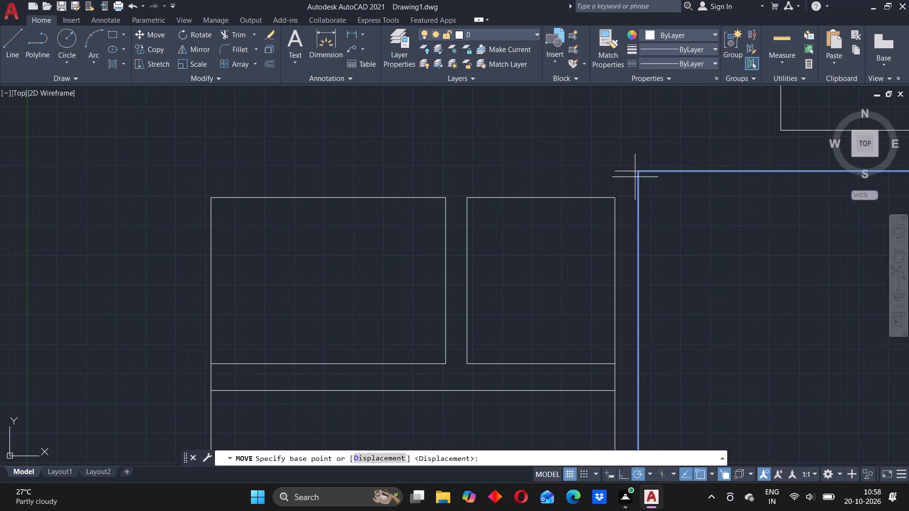
click(640, 173)
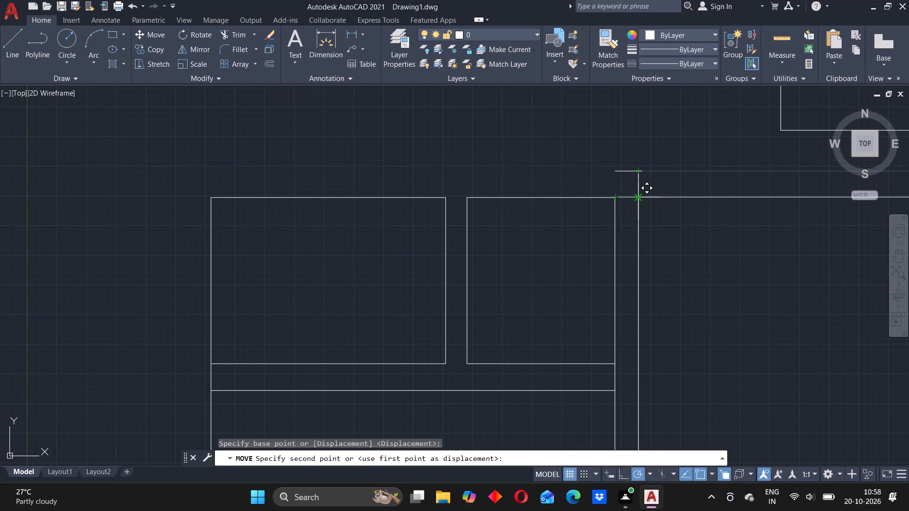
click(635, 198)
Move the large central rectangle horizontally right until its left edge aligns with the right end of the 225-long guide line.
click(638, 198)
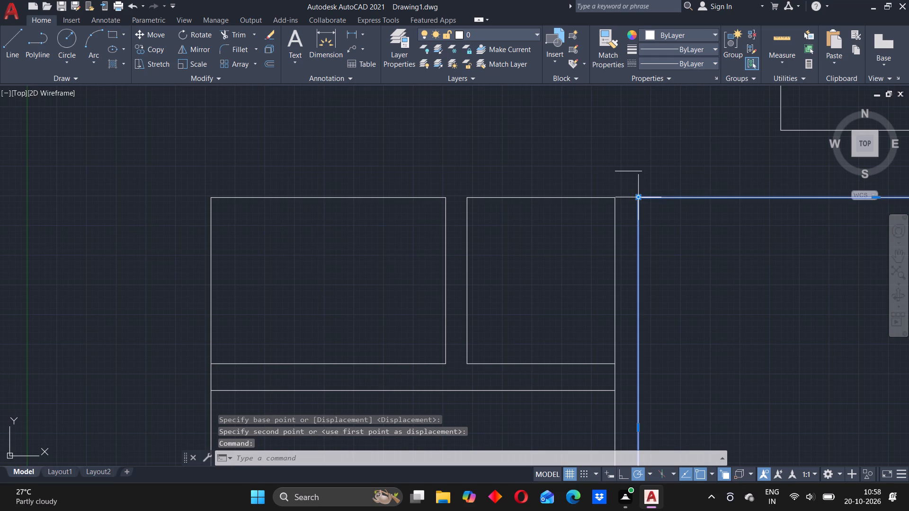
right_click(661, 223)
click(684, 276)
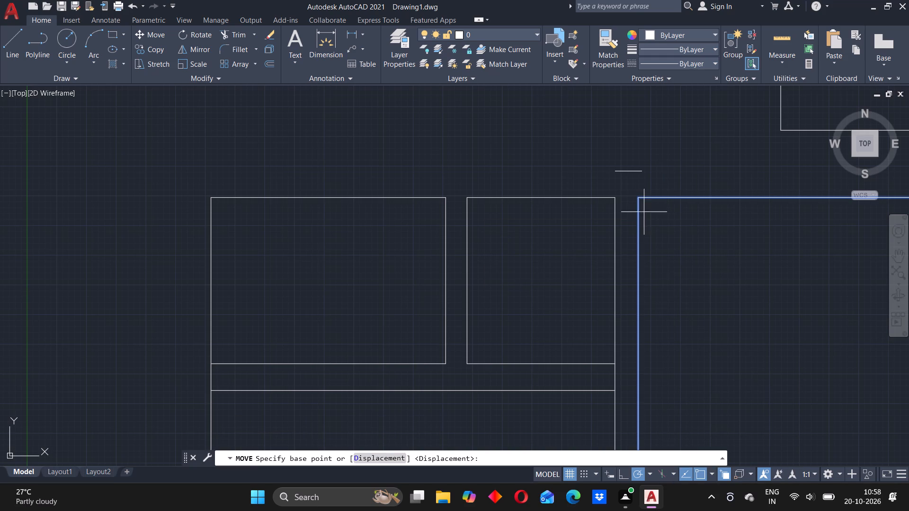
click(639, 199)
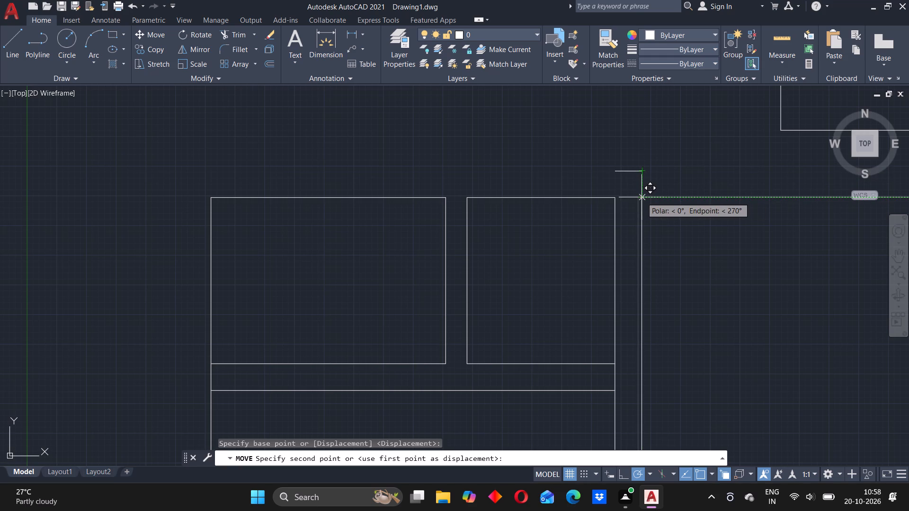
click(642, 197)
Move the rectangle above the large central one down so its lower-right corner sits on the lower end of the short vertical guide line.
scroll(690, 238, up, 2)
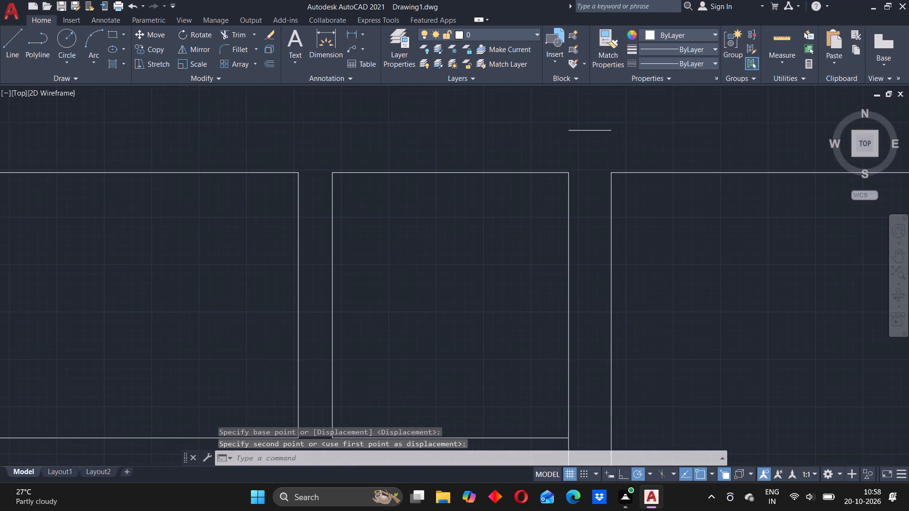
scroll(666, 230, up, 1)
scroll(666, 230, down, 8)
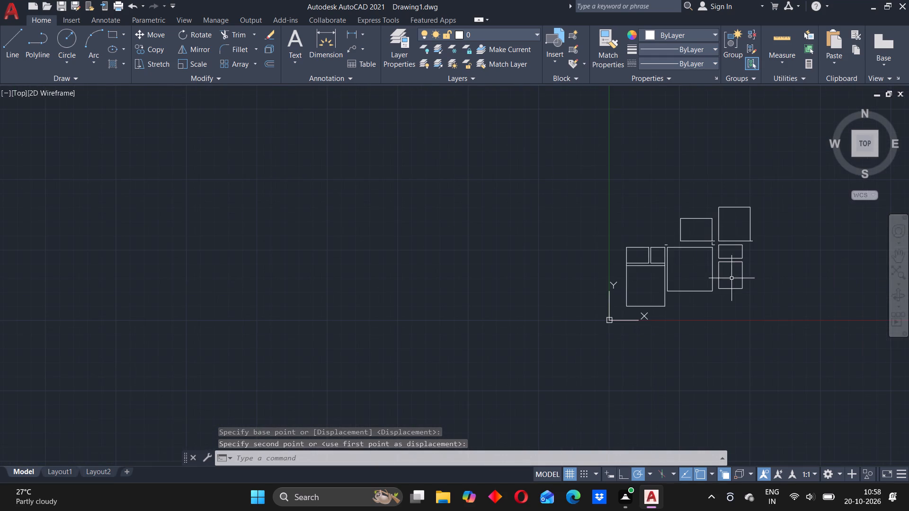
scroll(702, 268, up, 2)
scroll(710, 216, up, 1)
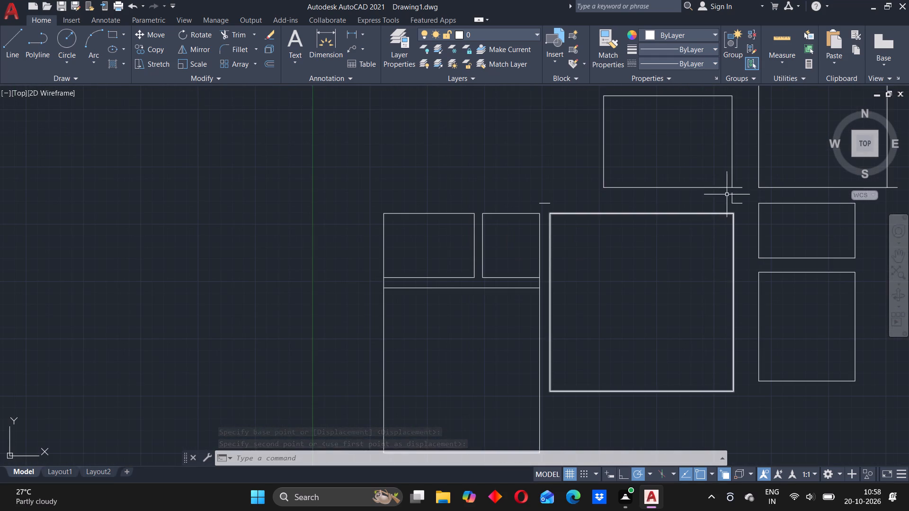
click(678, 187)
right_click(691, 160)
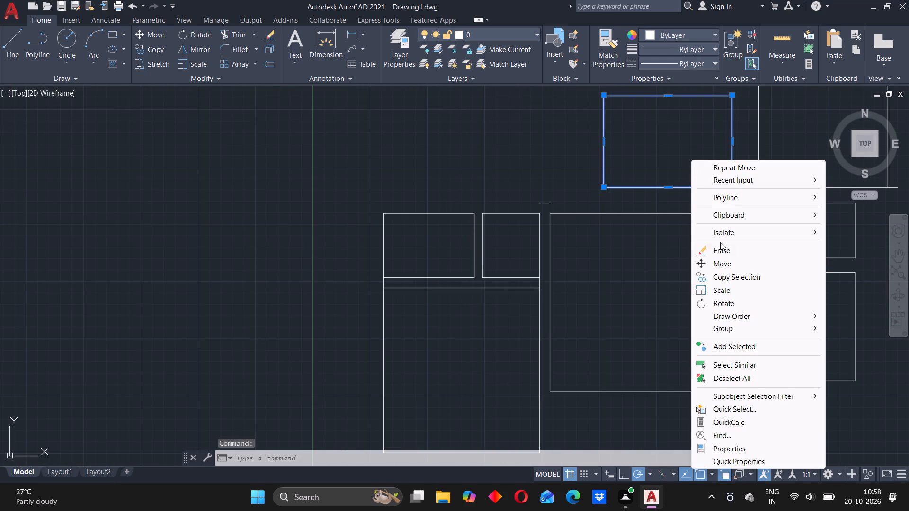
click(715, 264)
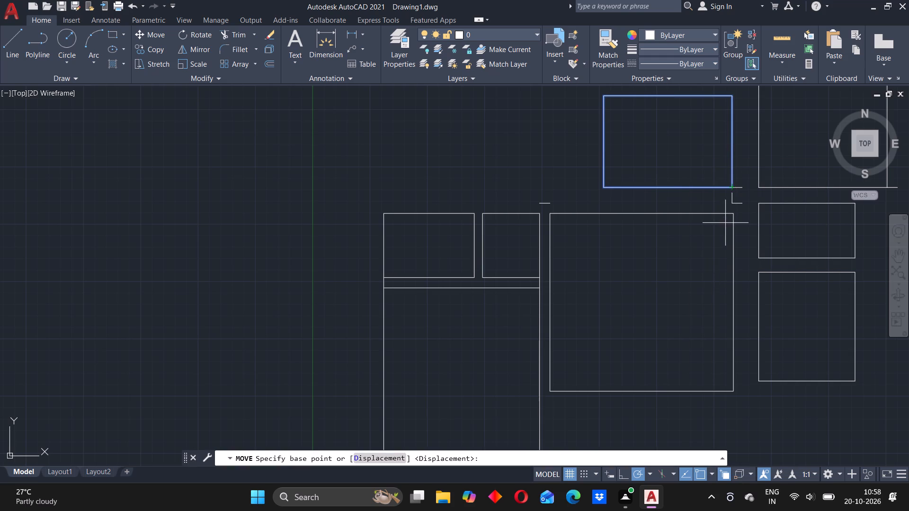
scroll(725, 224, down, 1)
scroll(727, 208, up, 4)
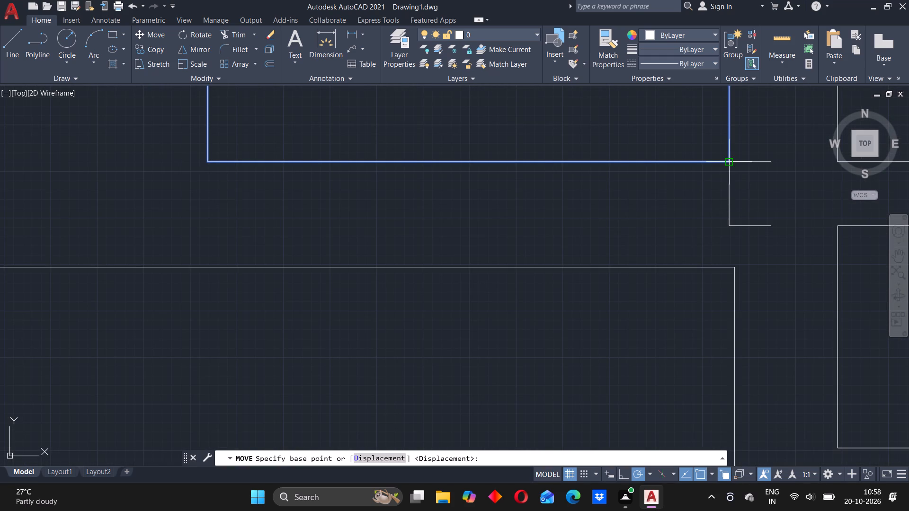
click(730, 161)
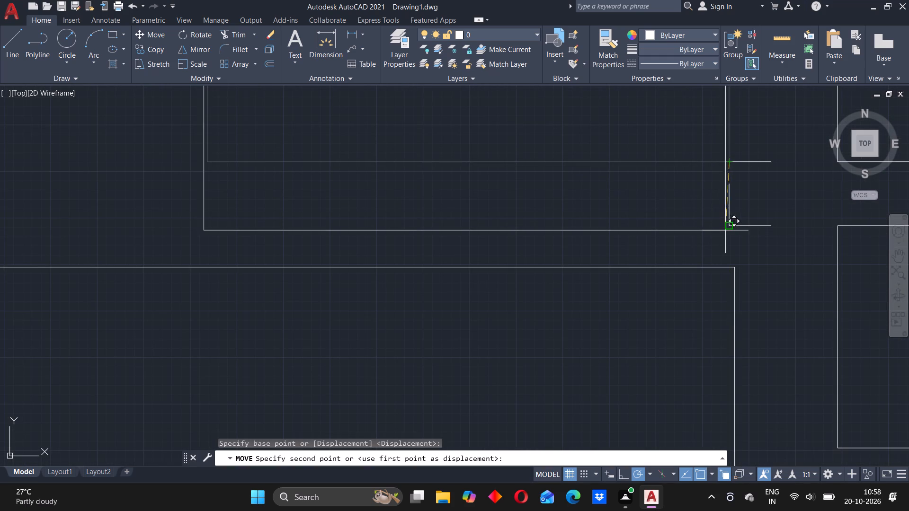
click(729, 228)
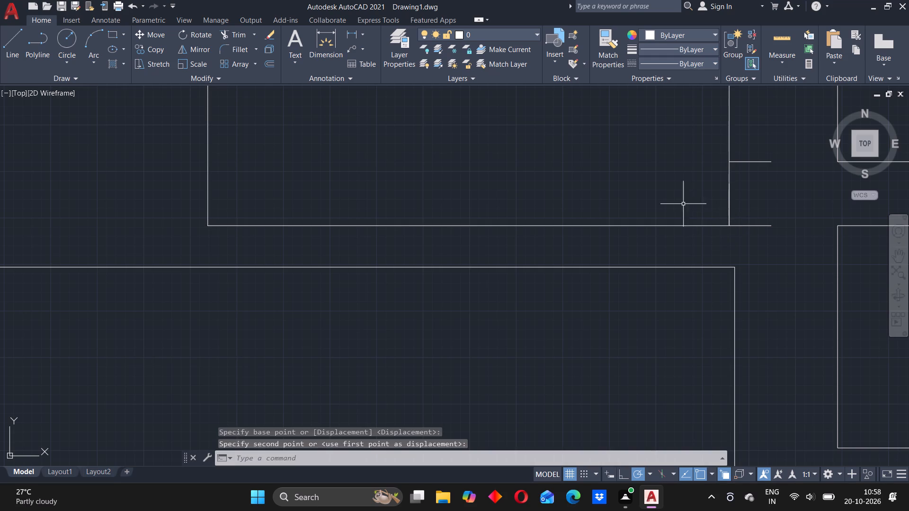
Delete the short vertical guide line overlapping the lower-right corner of the rectangle above the large central one.
click(729, 210)
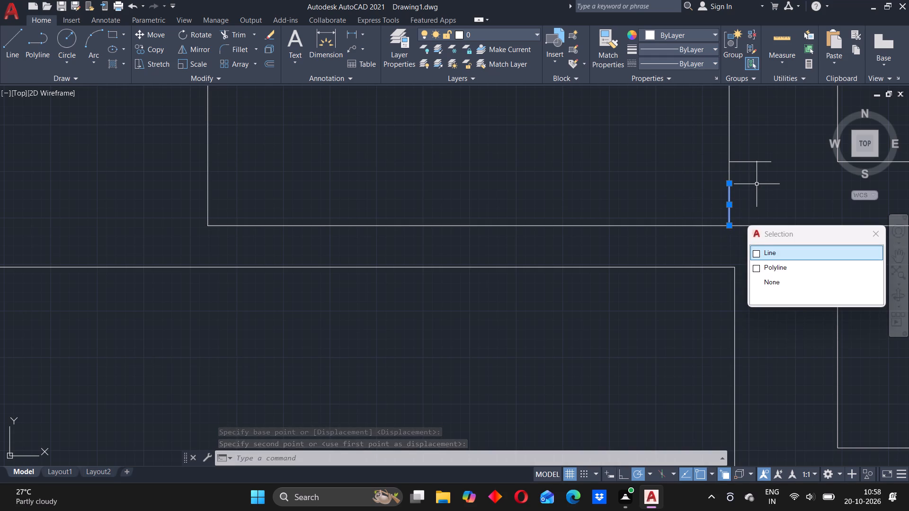
click(755, 252)
click(754, 252)
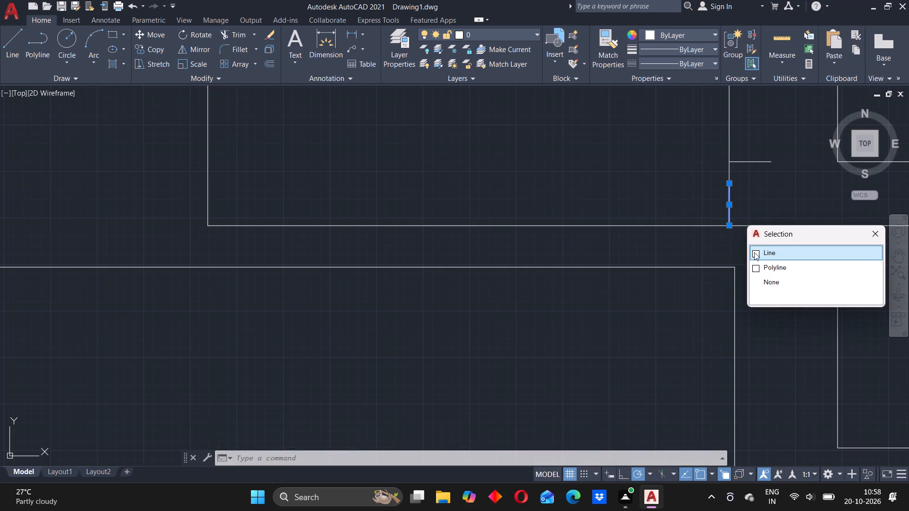
key(Delete)
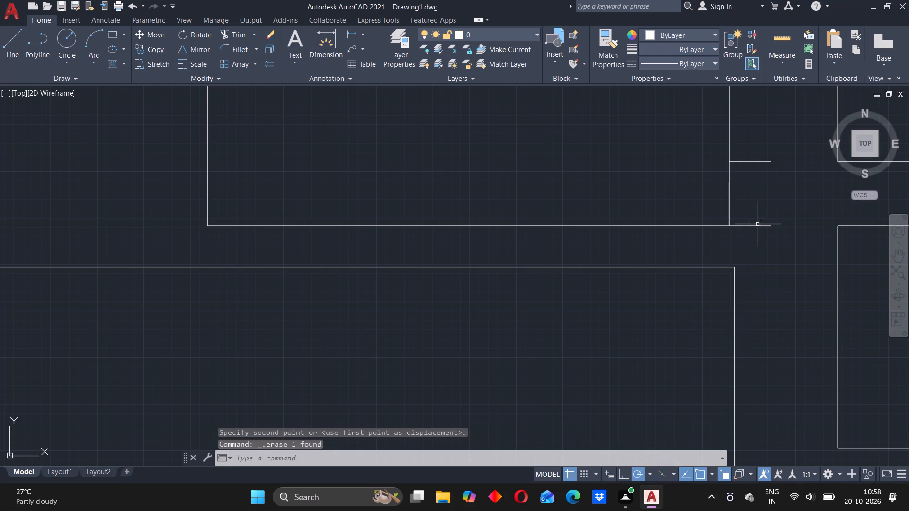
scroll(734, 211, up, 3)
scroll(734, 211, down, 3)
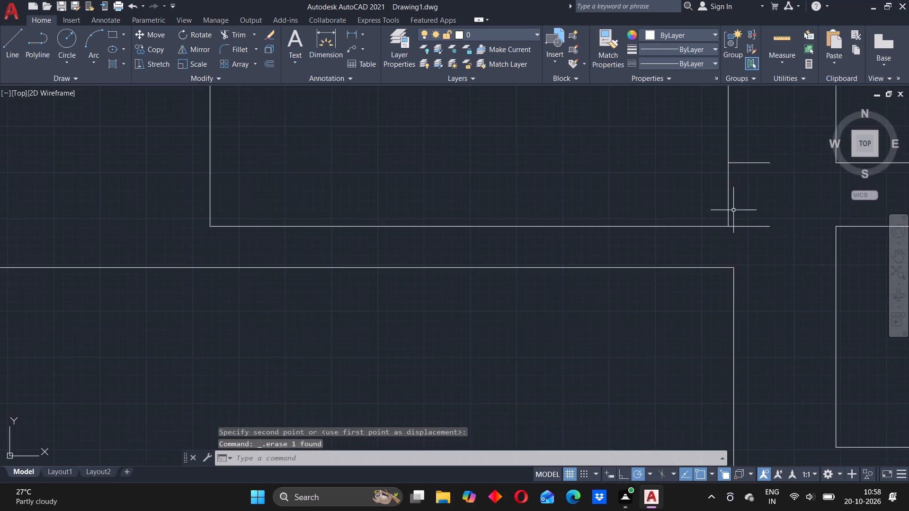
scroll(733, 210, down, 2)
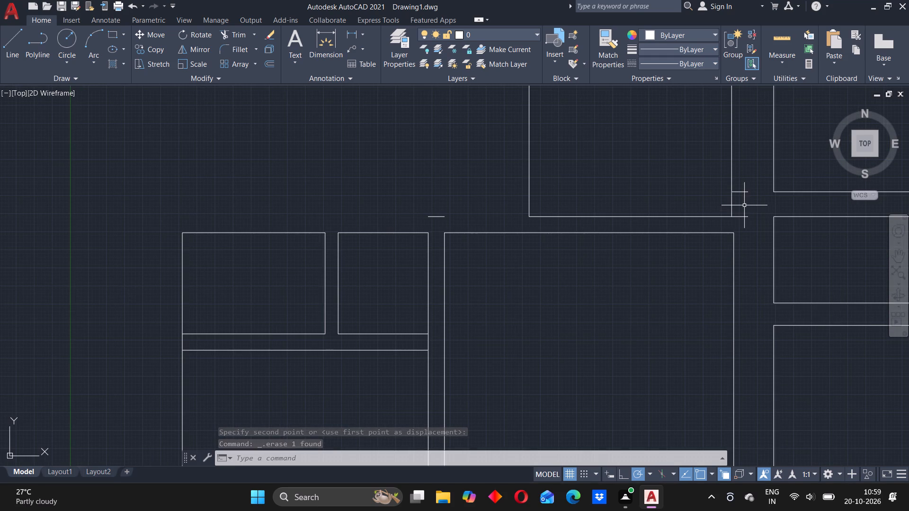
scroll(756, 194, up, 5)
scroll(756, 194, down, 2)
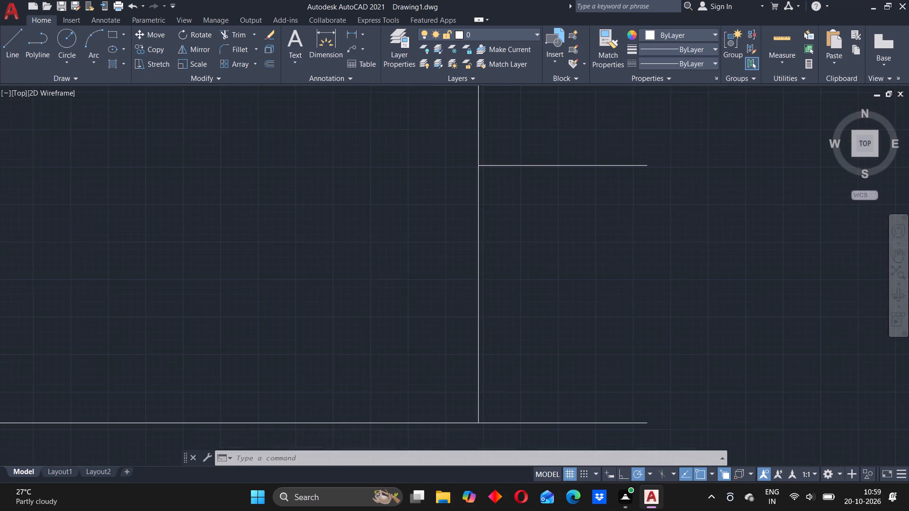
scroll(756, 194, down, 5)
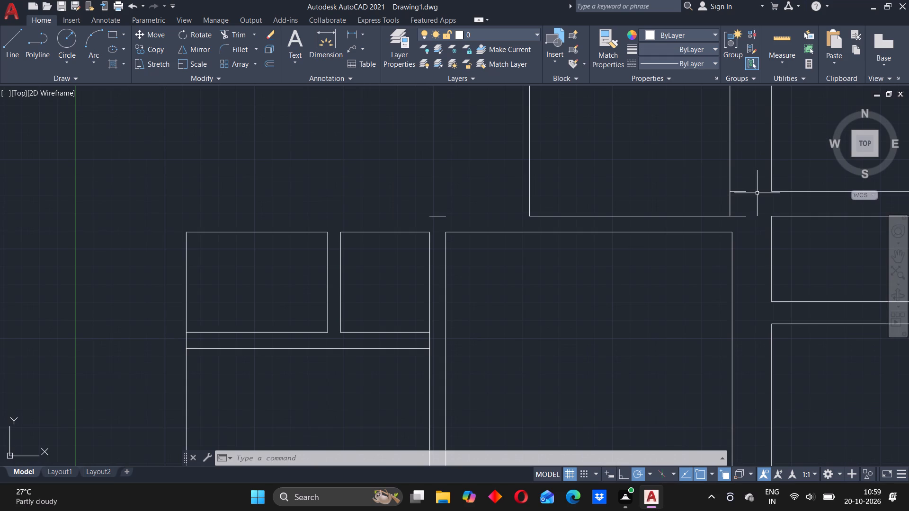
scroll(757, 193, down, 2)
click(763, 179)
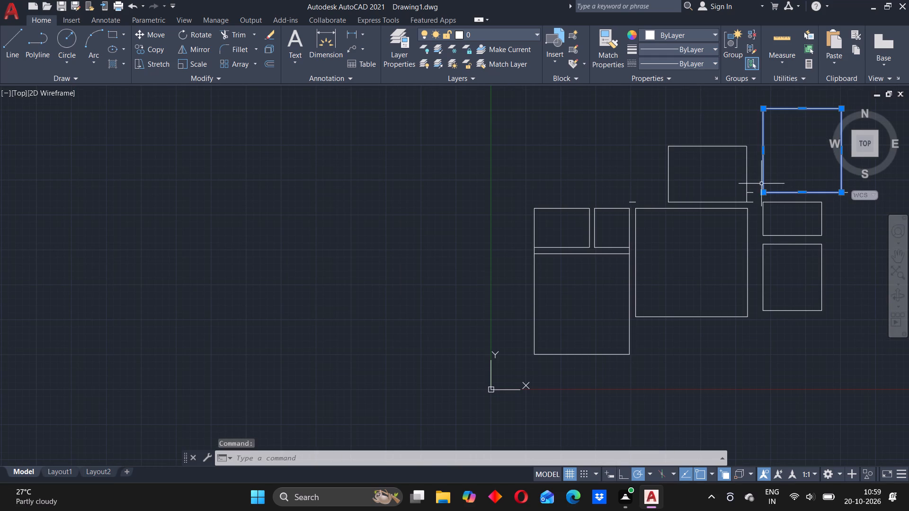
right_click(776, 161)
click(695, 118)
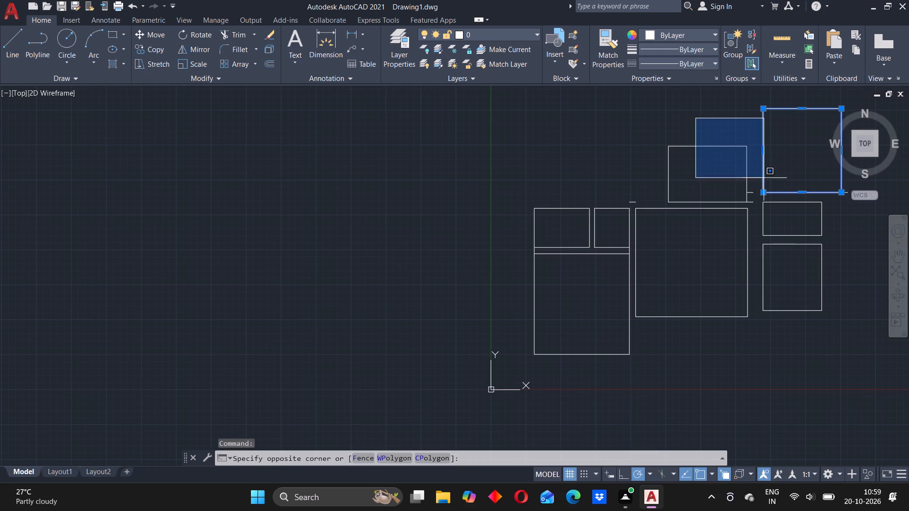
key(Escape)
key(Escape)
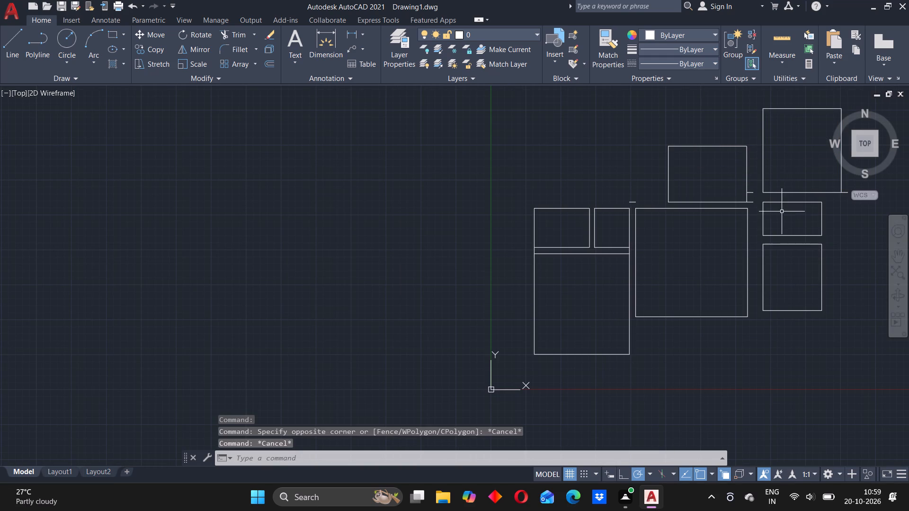
Move the lowest right-hand rectangle by its lower-left corner, in line with the guide line's right end and the large central rectangle's bottom edge.
right_click(764, 265)
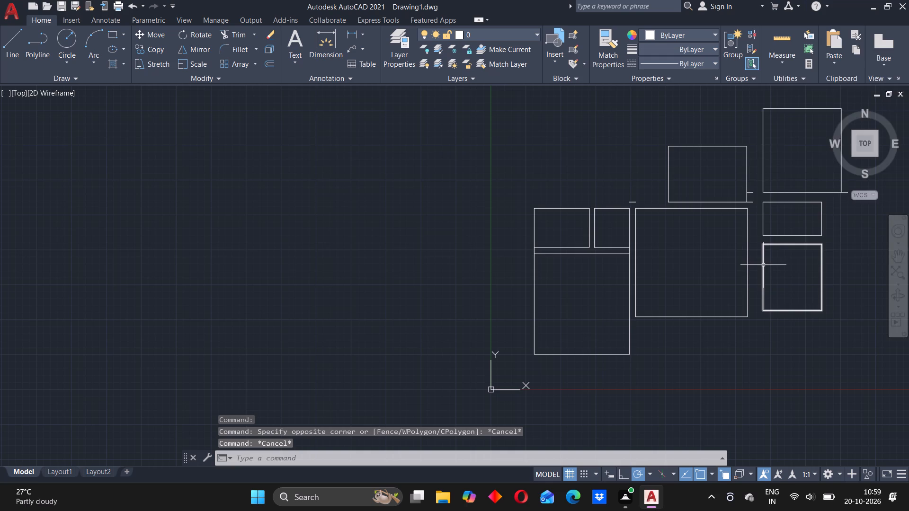
click(785, 288)
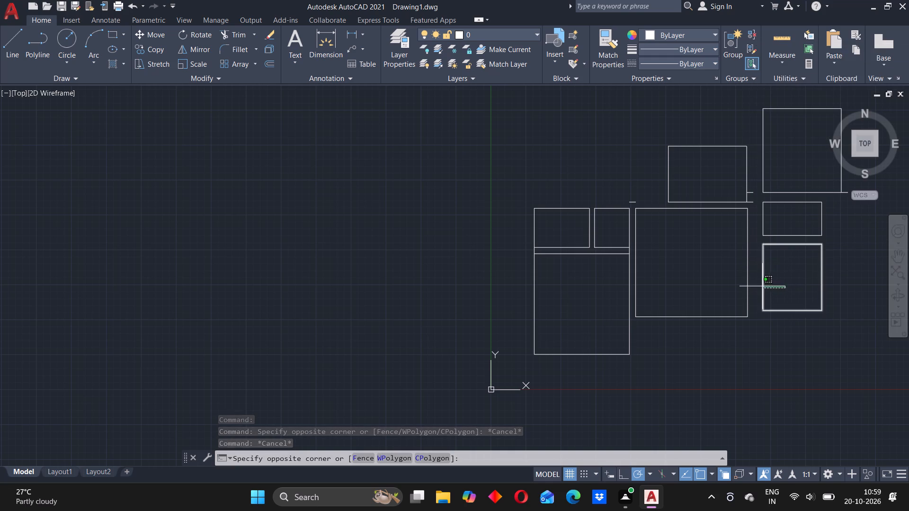
click(762, 286)
right_click(778, 267)
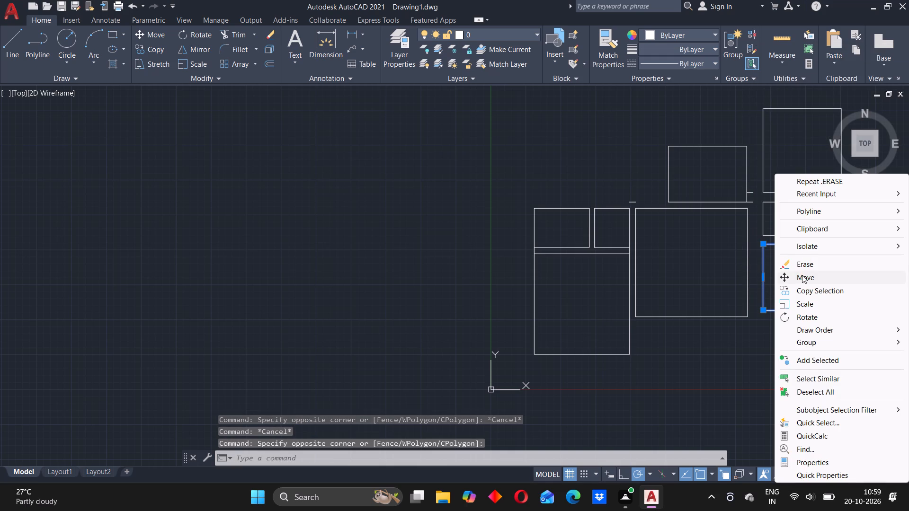
click(802, 275)
click(763, 310)
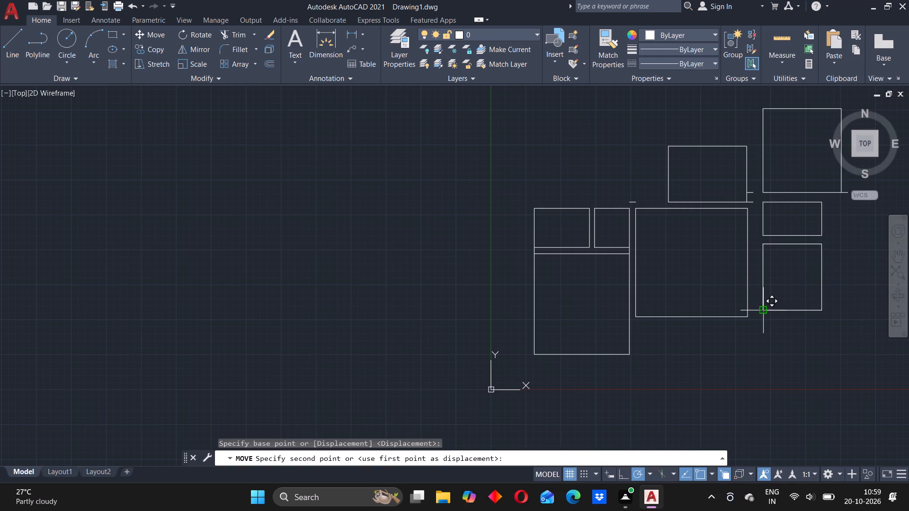
scroll(755, 317, down, 3)
scroll(759, 314, up, 3)
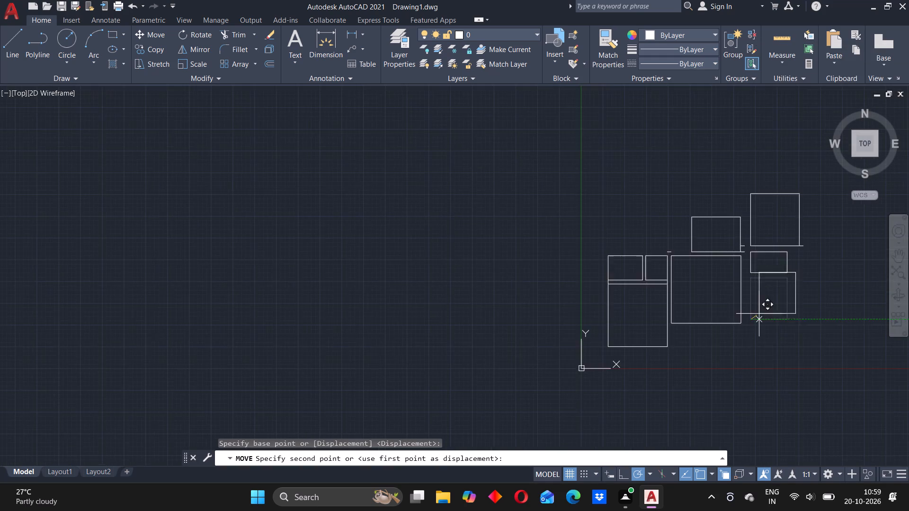
scroll(759, 314, up, 1)
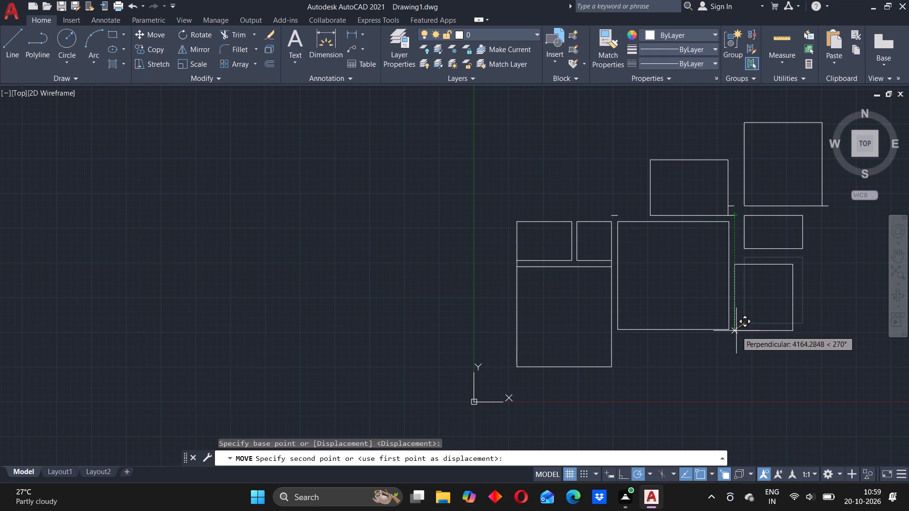
scroll(737, 330, down, 3)
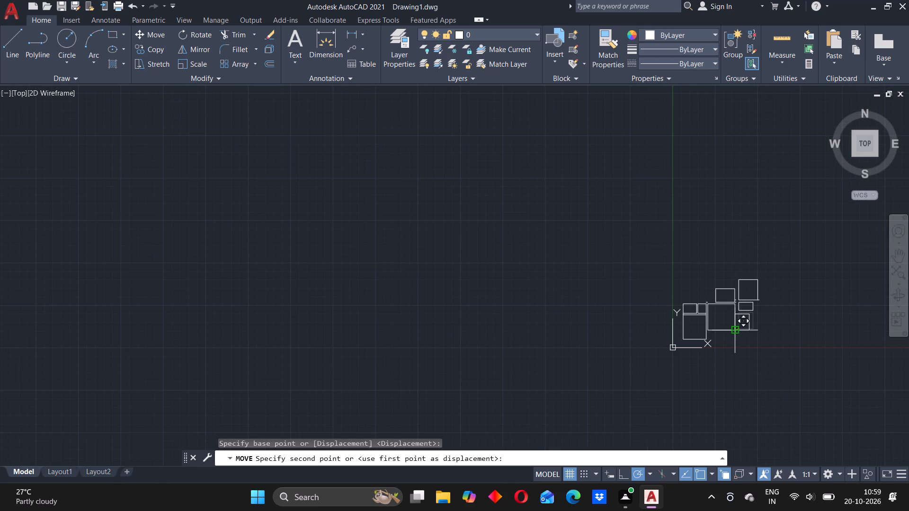
scroll(733, 333, up, 7)
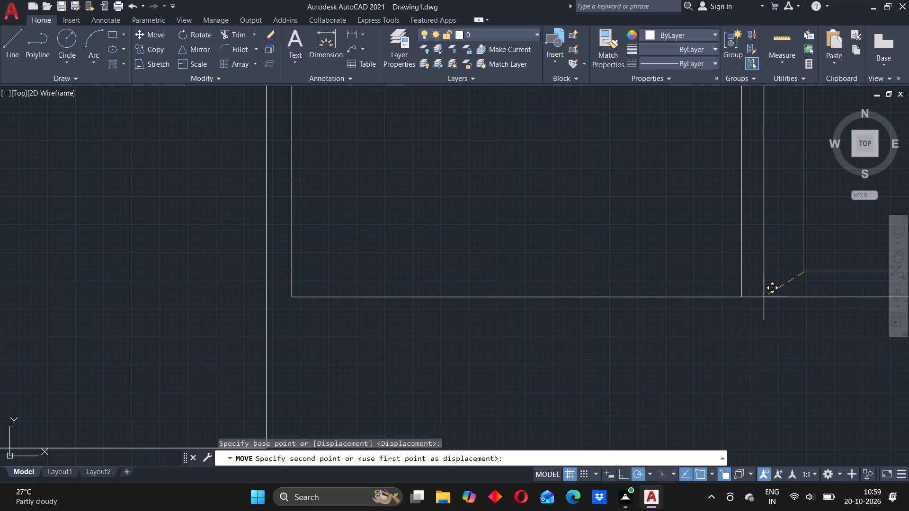
click(764, 297)
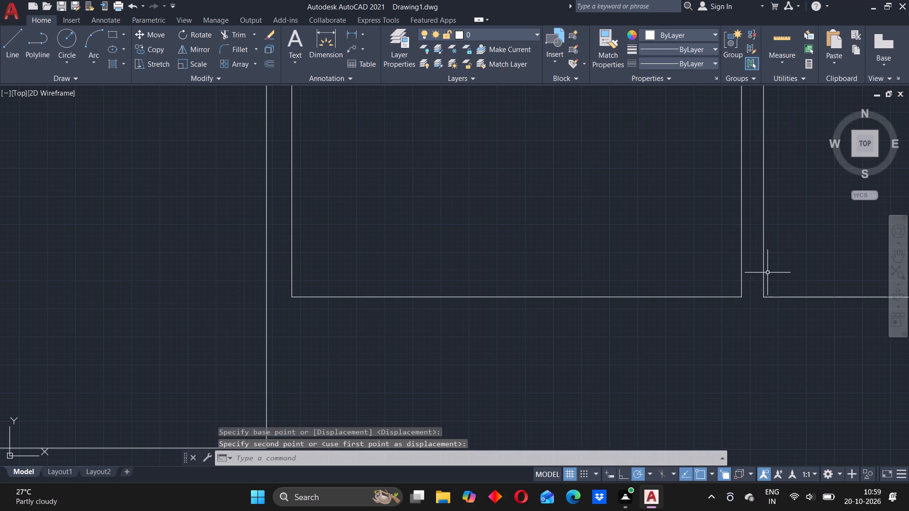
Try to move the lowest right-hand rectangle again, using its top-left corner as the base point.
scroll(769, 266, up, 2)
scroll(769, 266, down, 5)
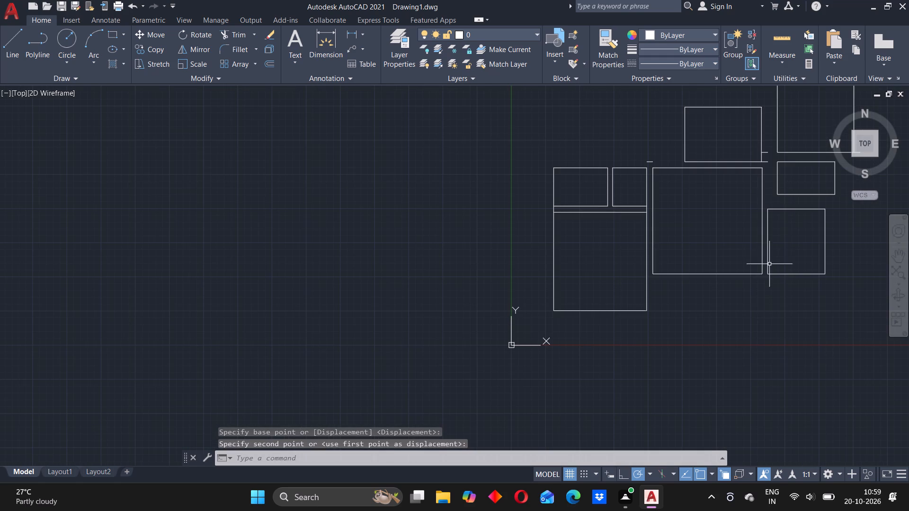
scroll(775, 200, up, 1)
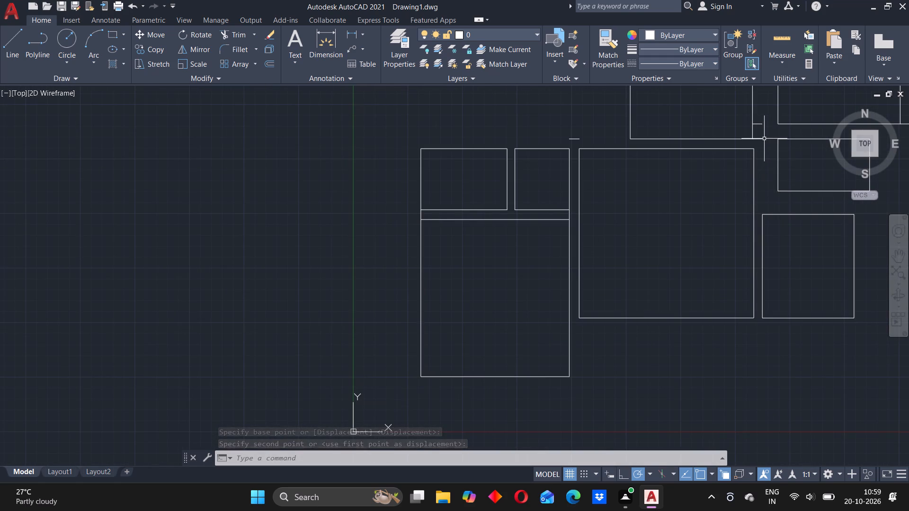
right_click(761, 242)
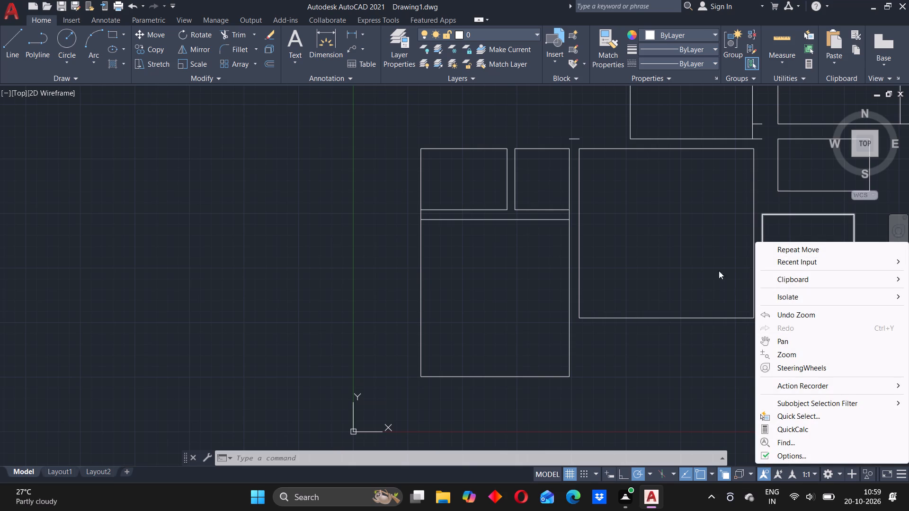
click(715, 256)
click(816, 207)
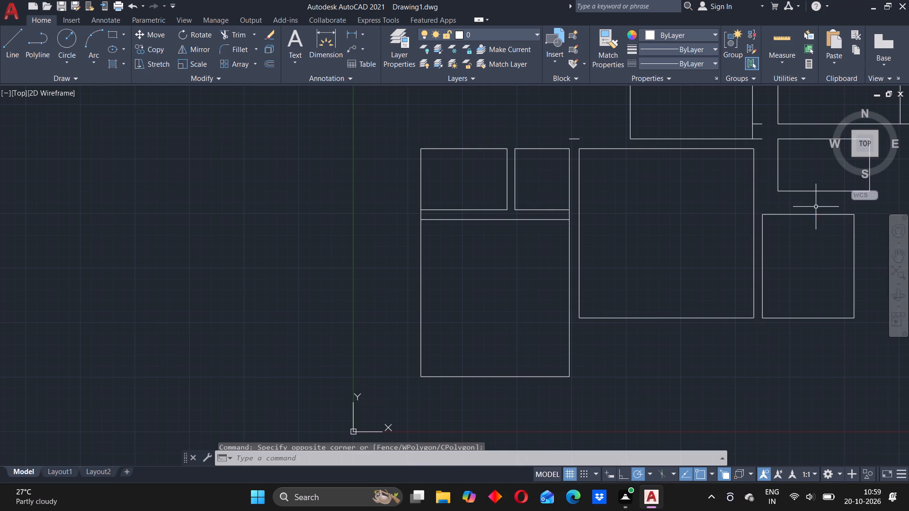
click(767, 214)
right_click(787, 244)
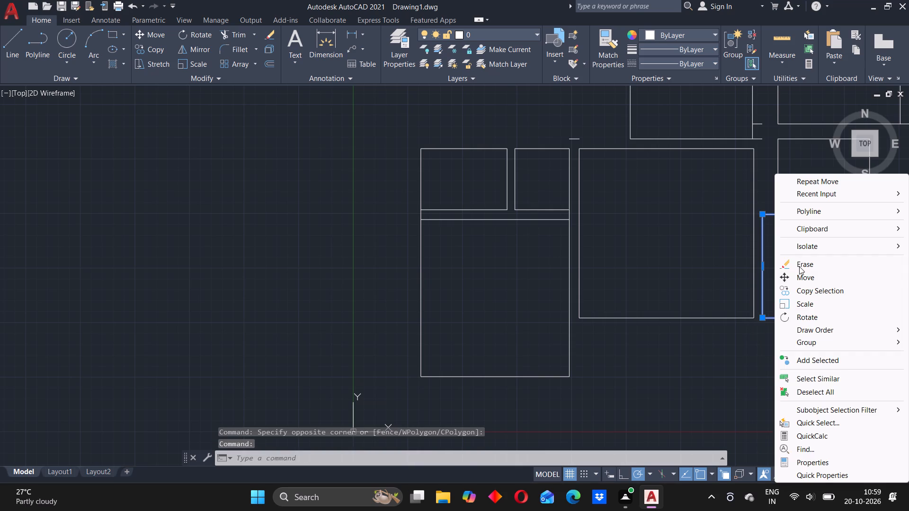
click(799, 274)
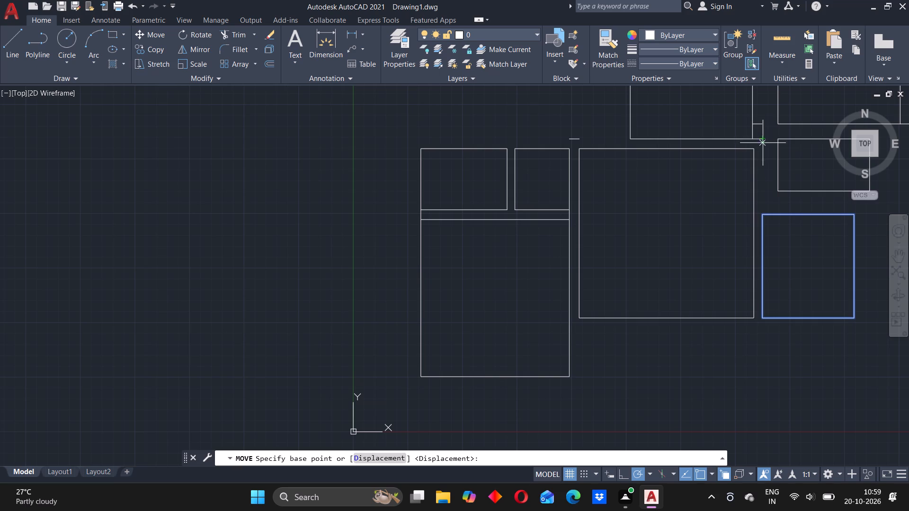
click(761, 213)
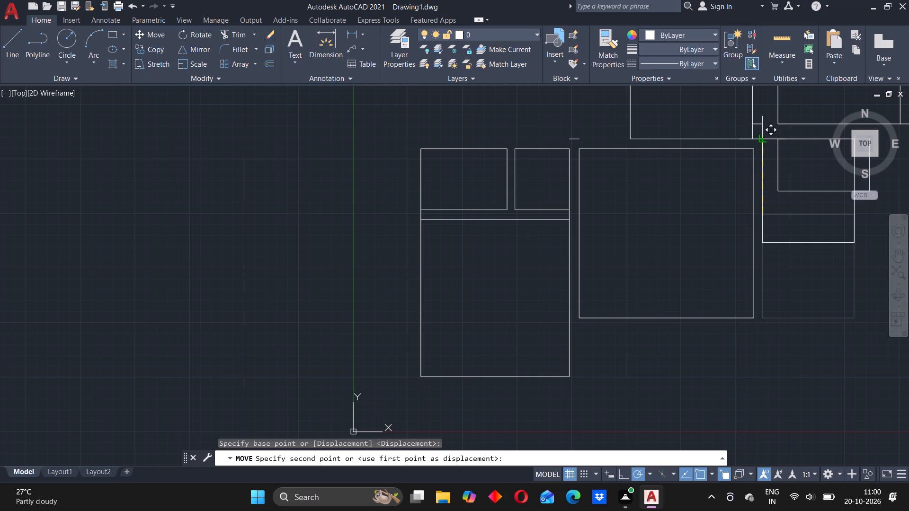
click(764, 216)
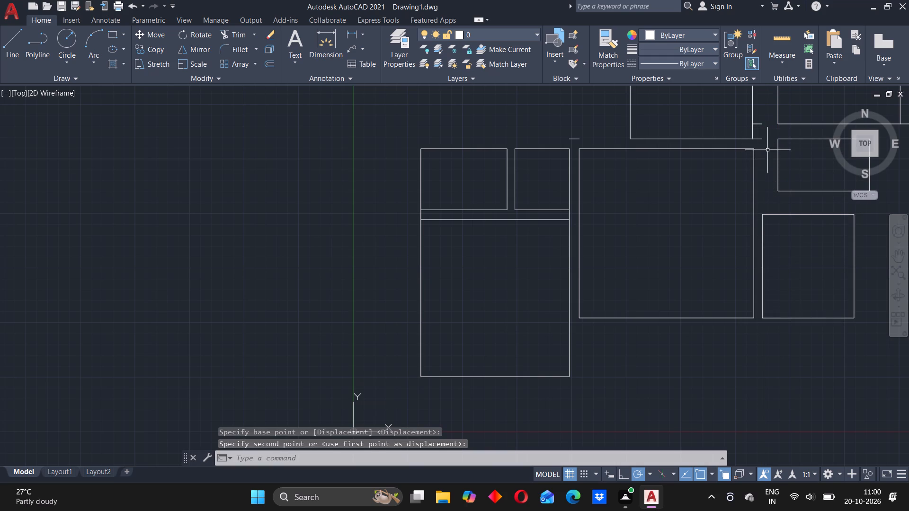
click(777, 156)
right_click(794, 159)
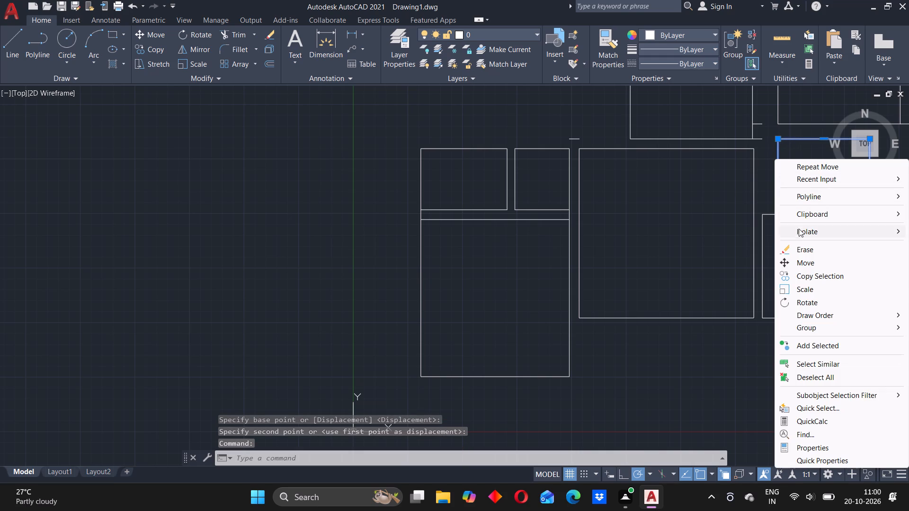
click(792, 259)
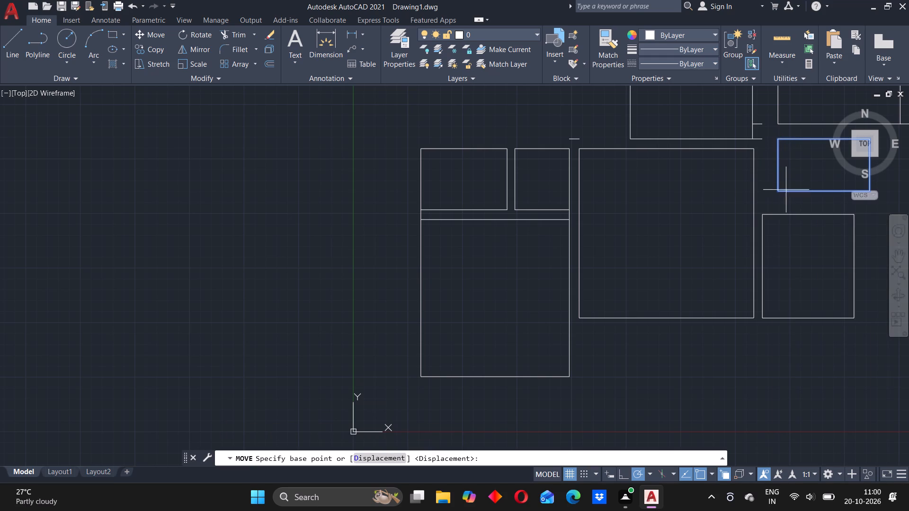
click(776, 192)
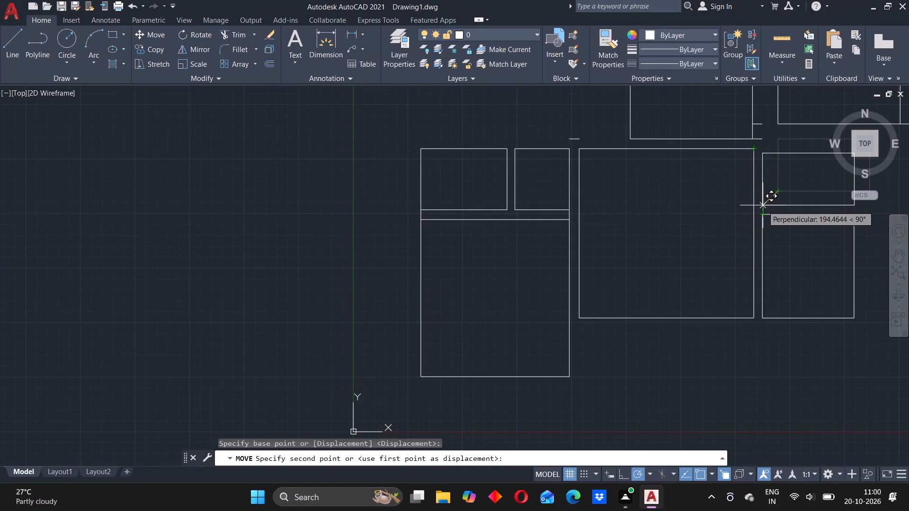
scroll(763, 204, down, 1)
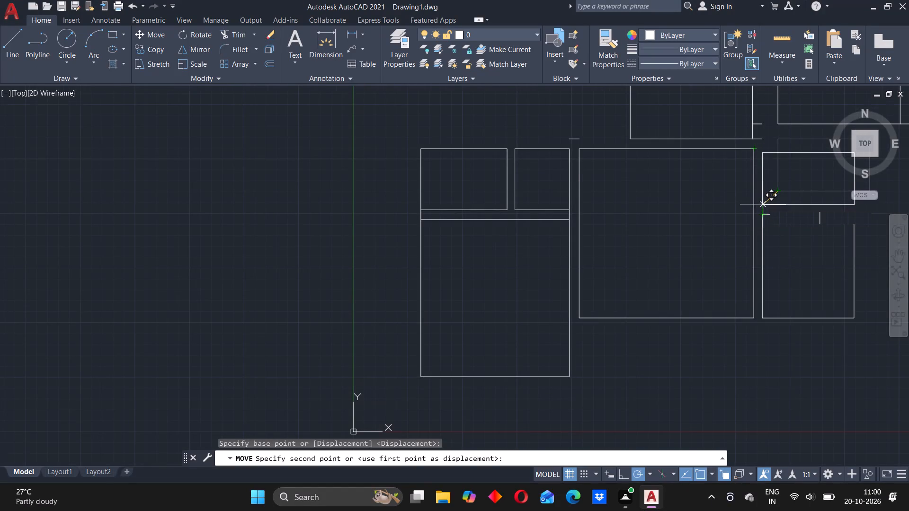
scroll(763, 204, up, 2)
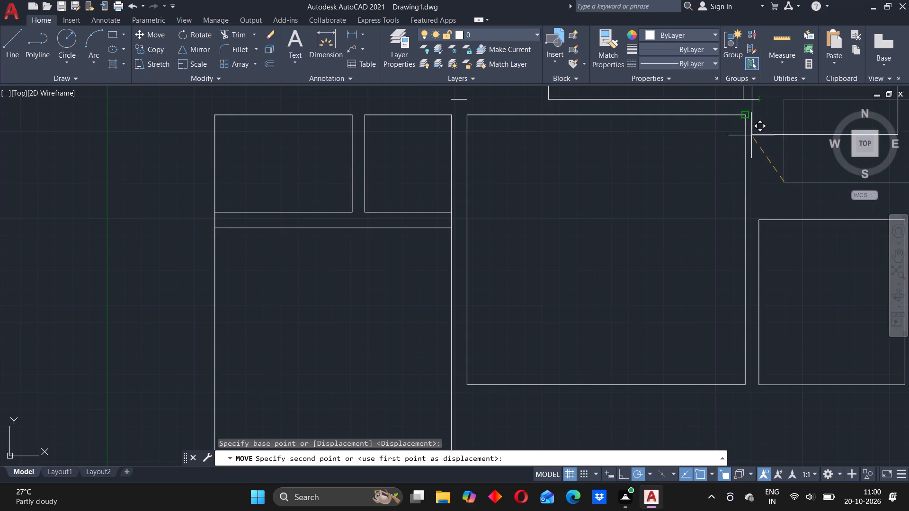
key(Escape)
Move the small right-hand rectangle by its top-left corner, level with the large central rectangle's top edge and in line with the left edge of the rectangle below.
scroll(769, 187, up, 2)
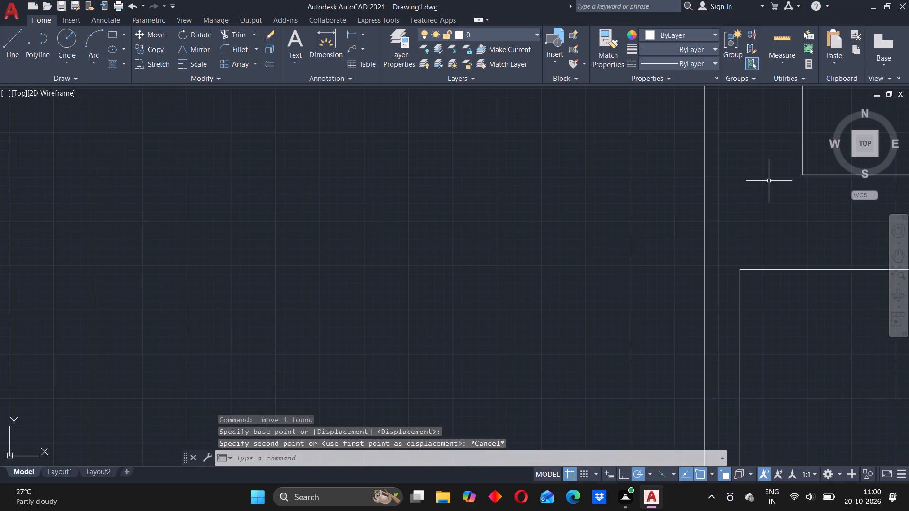
scroll(769, 179, down, 5)
scroll(775, 159, up, 2)
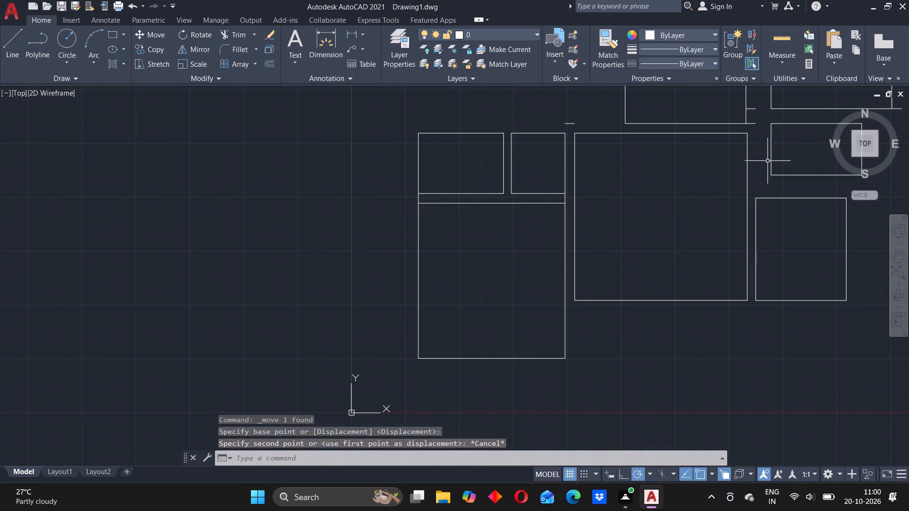
right_click(770, 151)
click(784, 132)
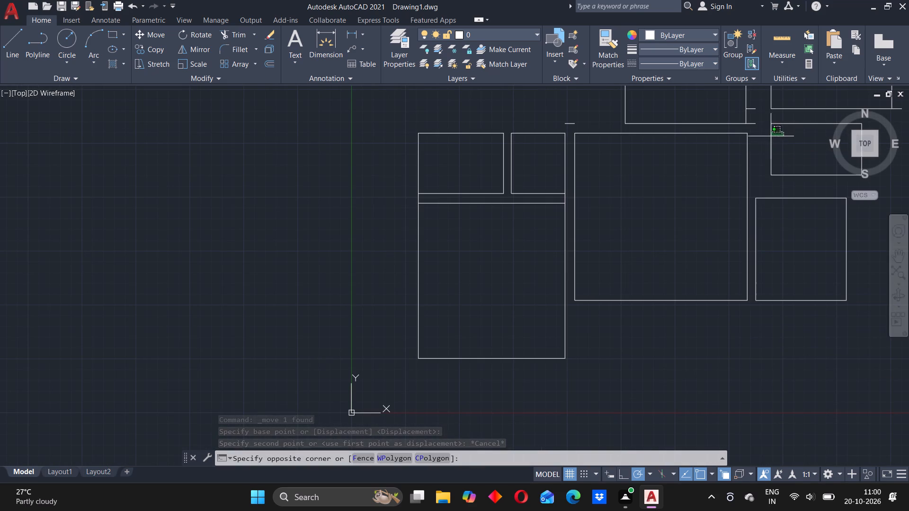
click(768, 140)
right_click(793, 145)
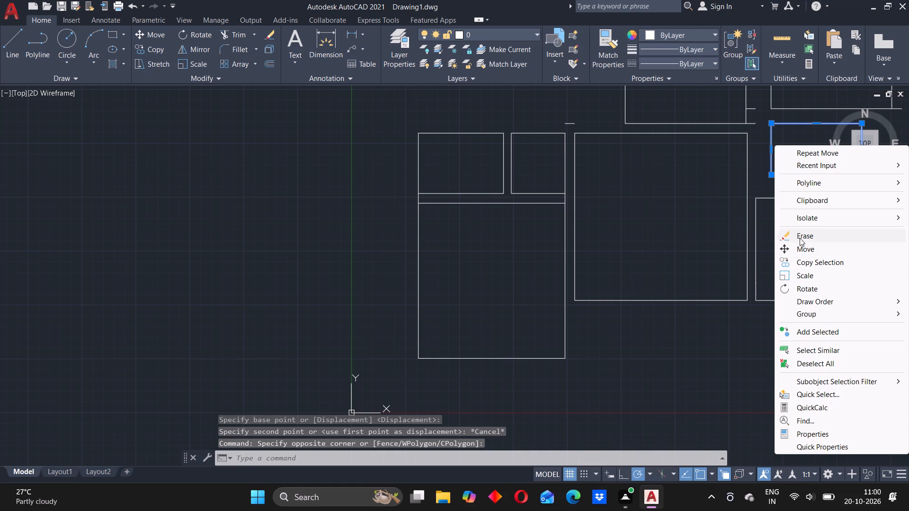
click(800, 243)
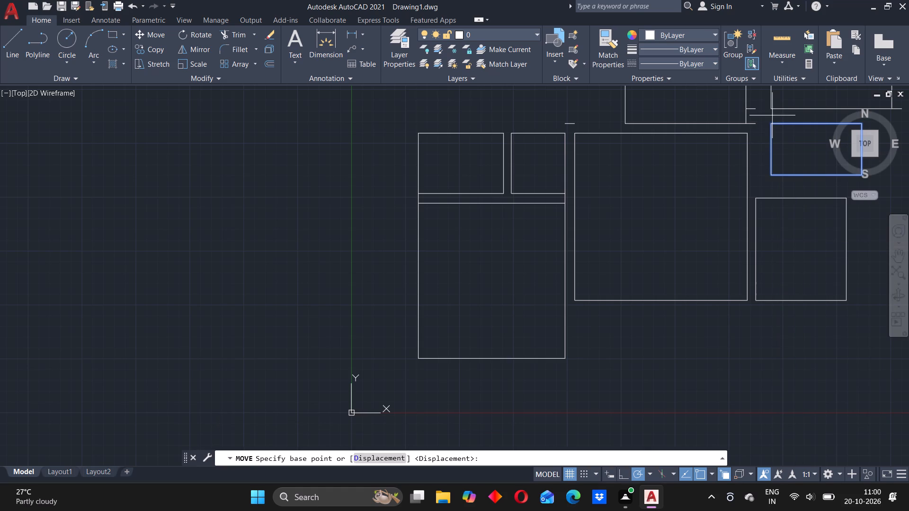
click(770, 124)
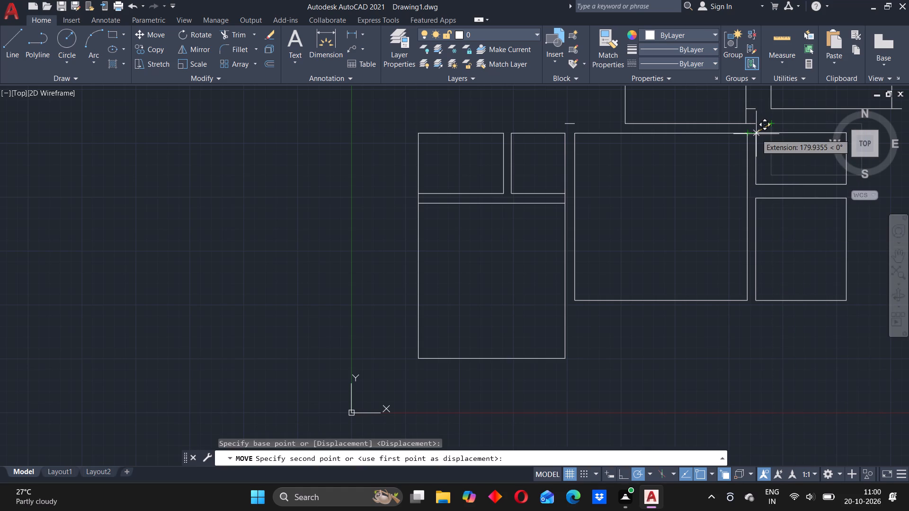
scroll(757, 134, down, 3)
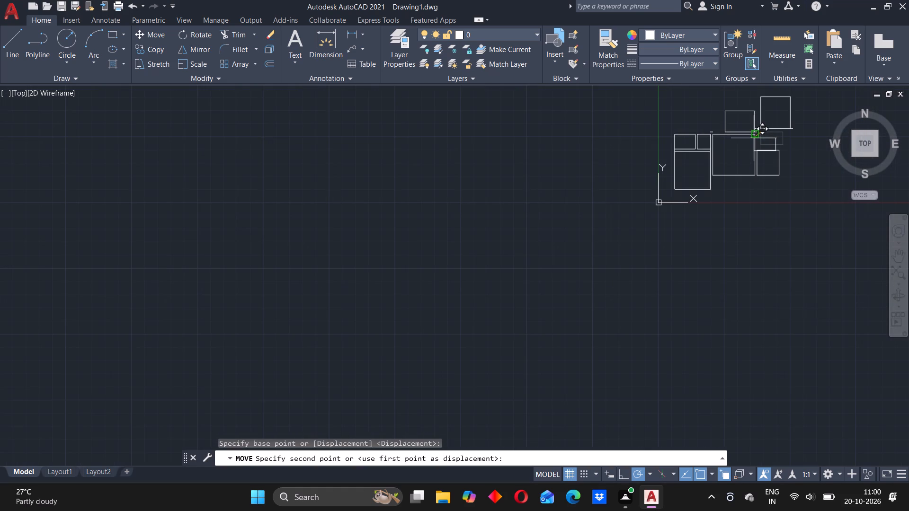
scroll(754, 138, up, 6)
scroll(757, 135, down, 4)
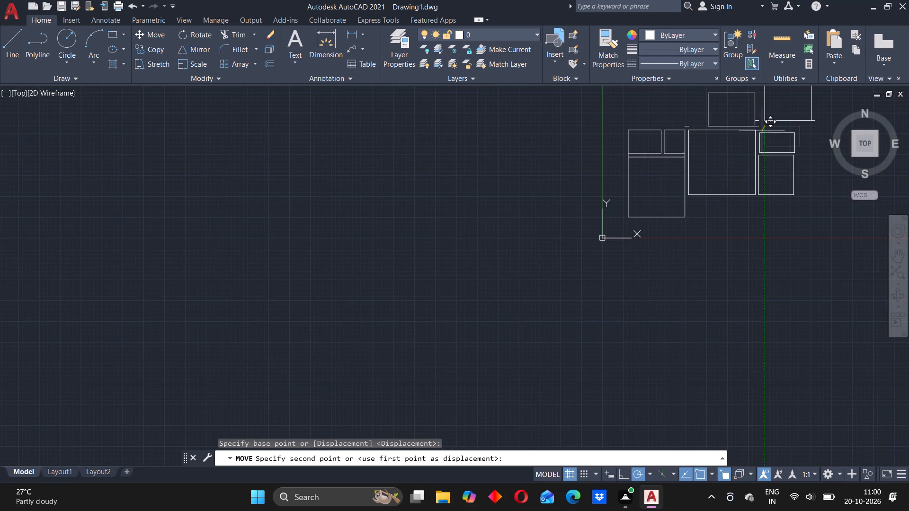
scroll(774, 122, up, 4)
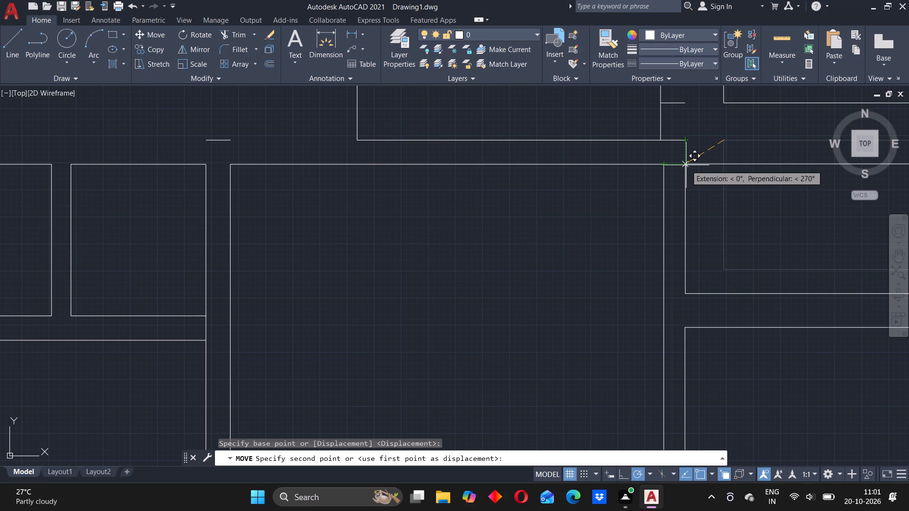
click(686, 165)
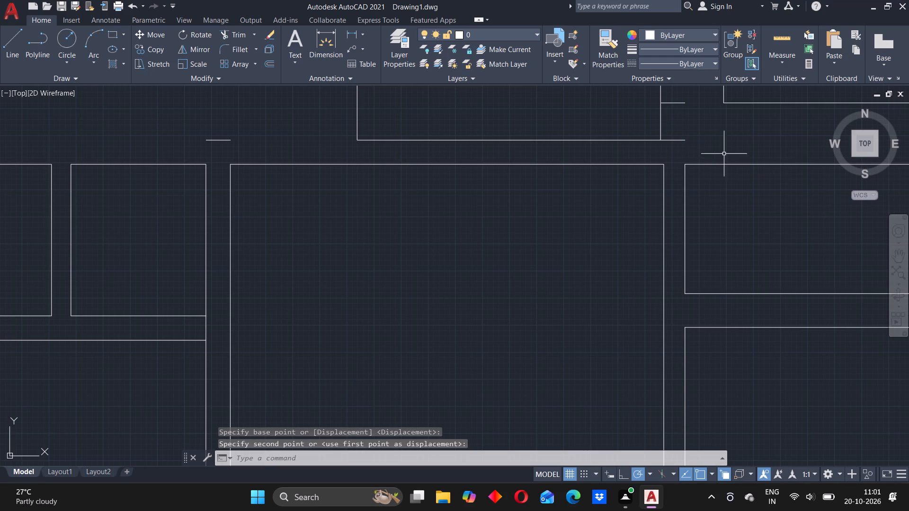
Move the upper-right rectangle by its lower-left corner onto the right end of the guide line extending from the neighbouring upper rectangle's bottom edge.
scroll(733, 185, up, 3)
scroll(733, 185, down, 6)
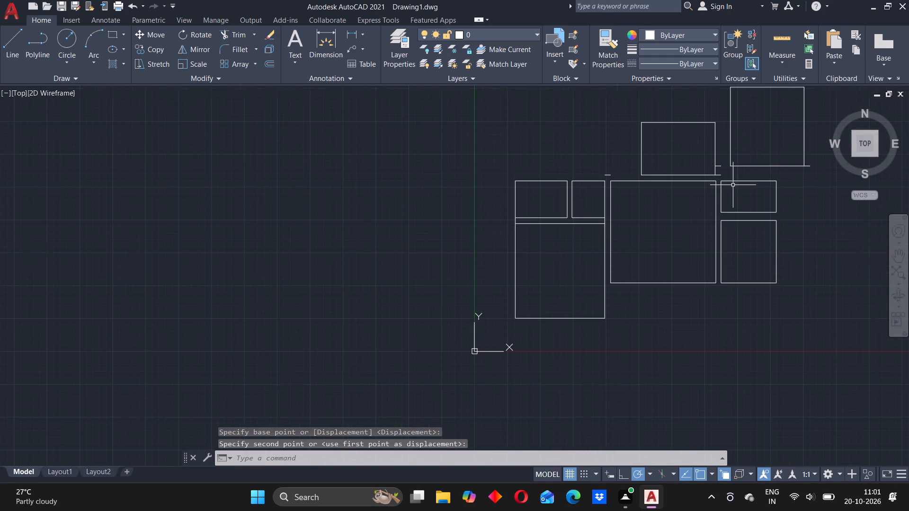
click(736, 167)
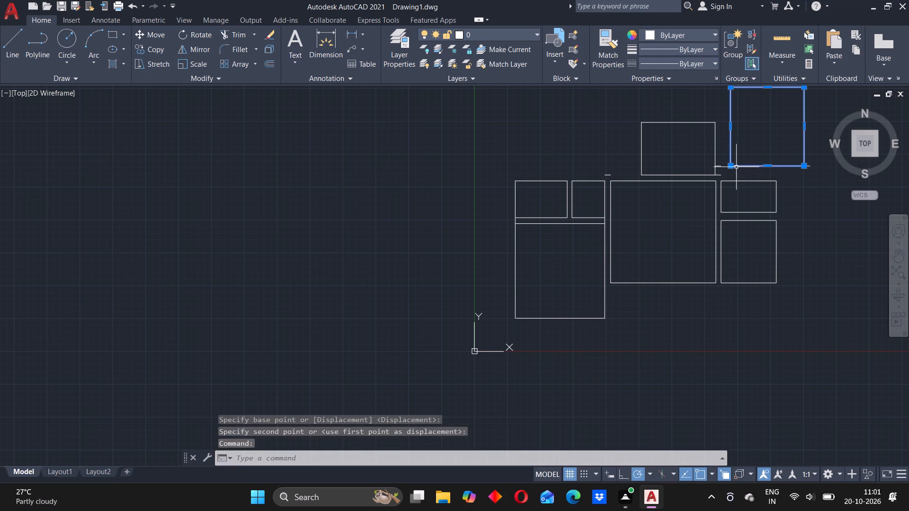
right_click(742, 131)
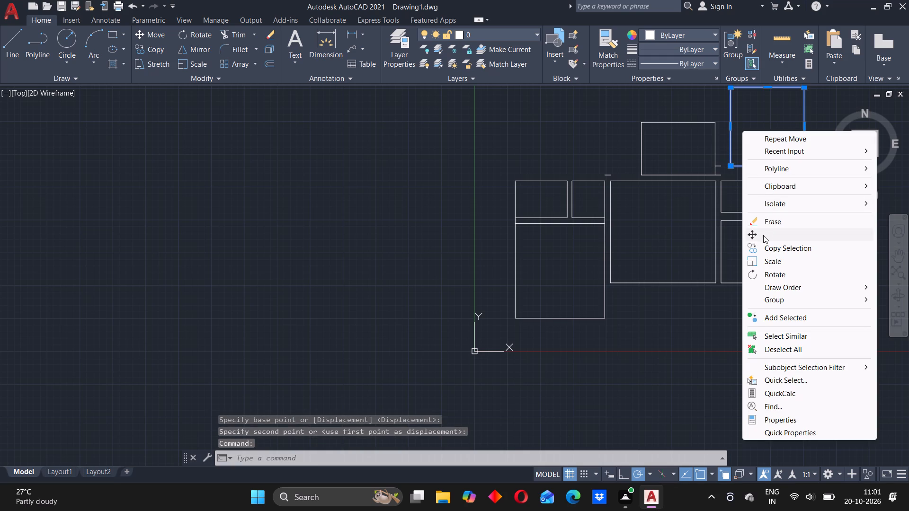
click(763, 233)
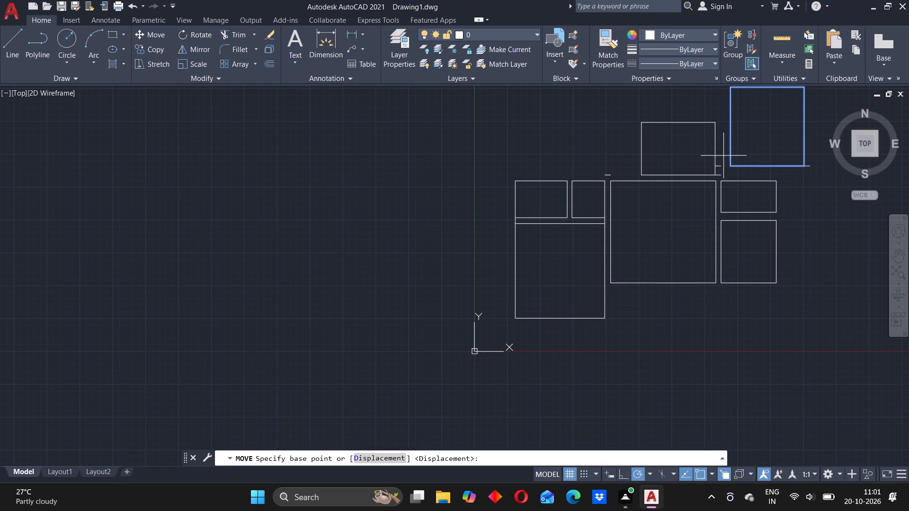
click(729, 167)
scroll(724, 176, down, 3)
scroll(724, 176, up, 7)
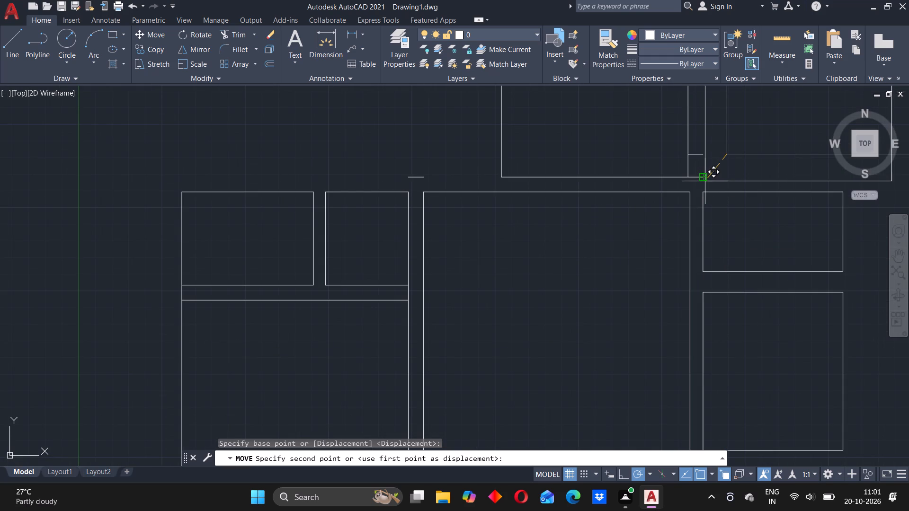
click(705, 179)
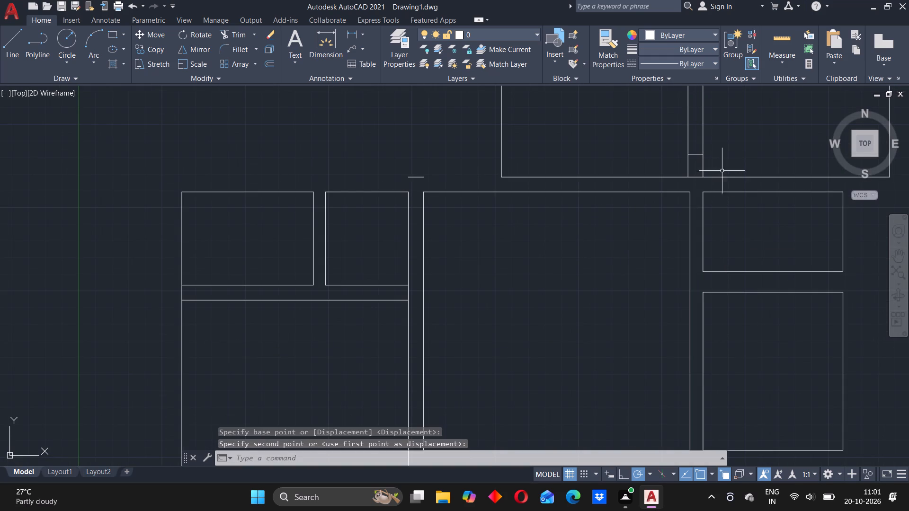
Trim the two vertical line pieces bridging the gap between the large left-hand rectangle and the two small rectangles above it.
scroll(738, 166, up, 4)
scroll(592, 220, down, 3)
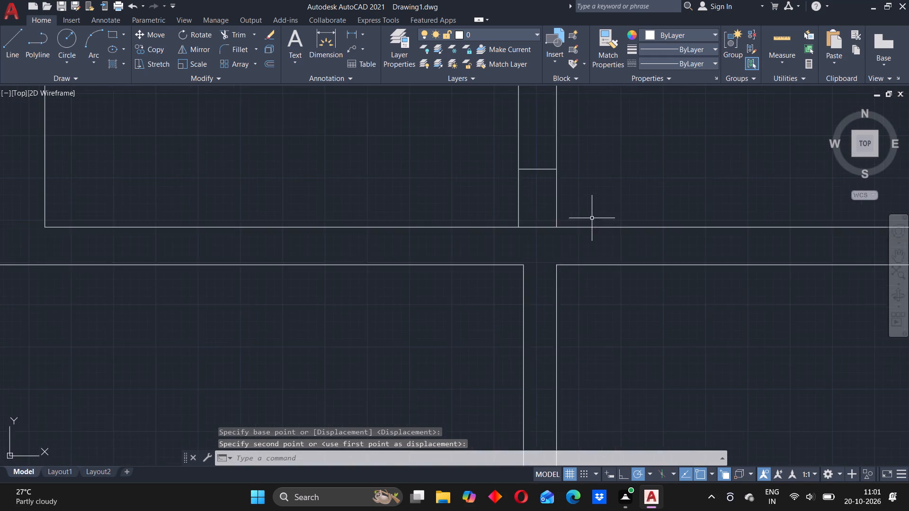
scroll(592, 218, down, 6)
scroll(579, 232, up, 5)
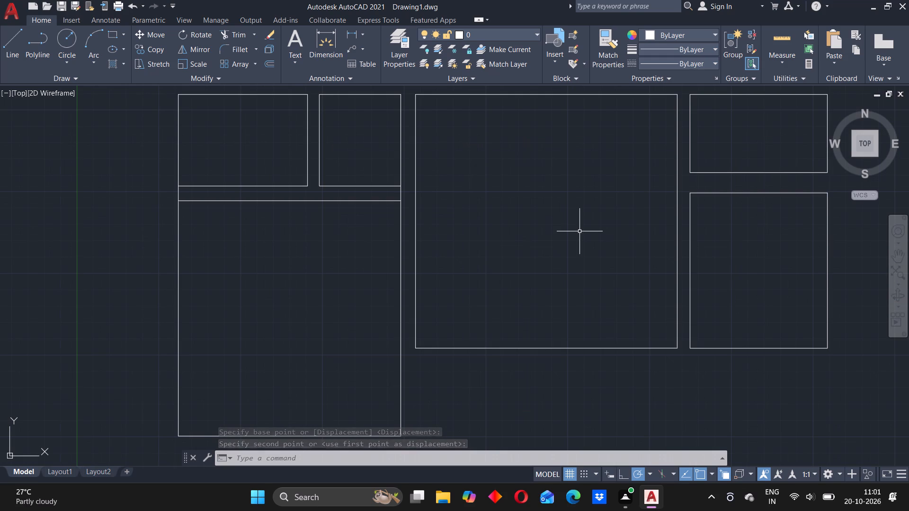
text(TR)
key(Return)
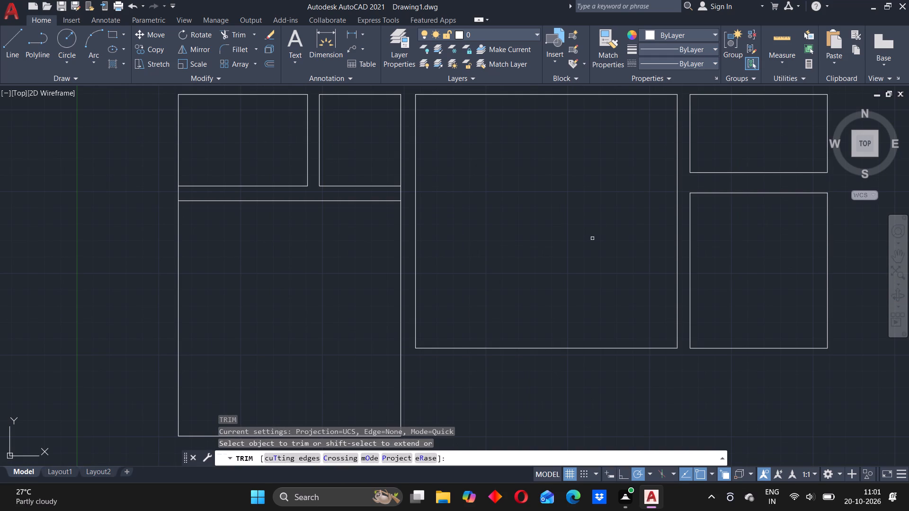
click(401, 194)
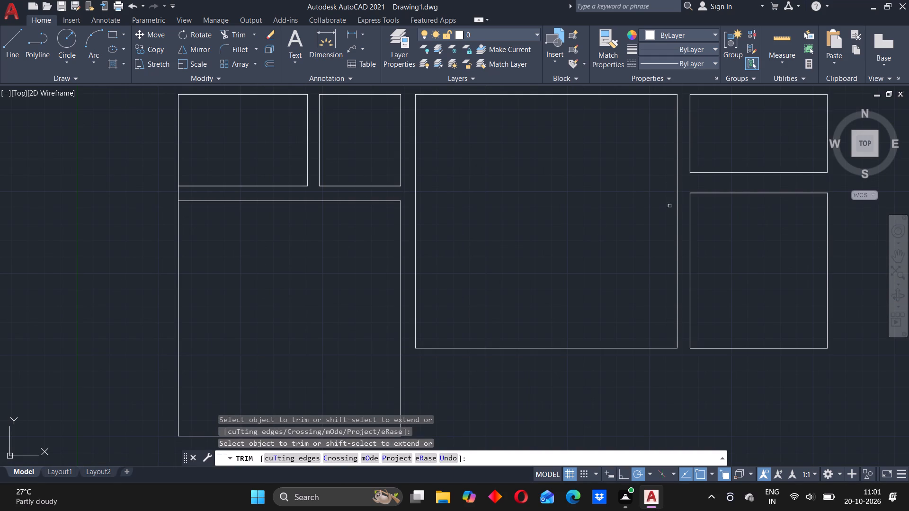
click(180, 195)
click(174, 195)
Trim away the leftover short guide lines above the small left-hand rectangle, beside the upper-right rectangle, and in the gap between the two upper rectangles.
scroll(621, 182, up, 3)
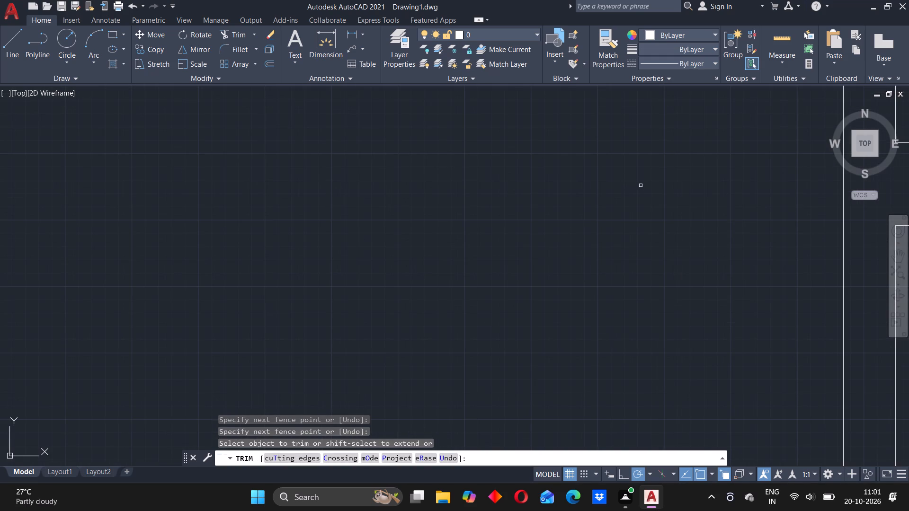
scroll(516, 220, up, 7)
scroll(516, 220, down, 5)
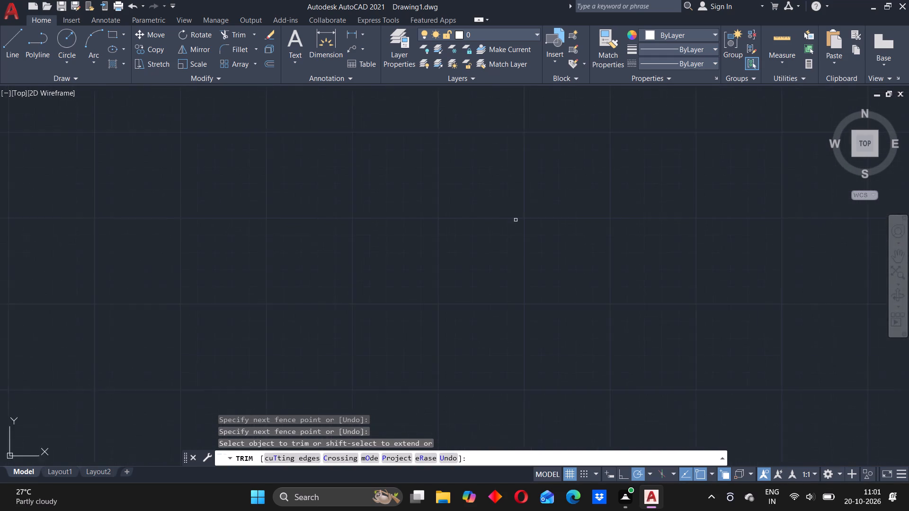
scroll(516, 220, down, 11)
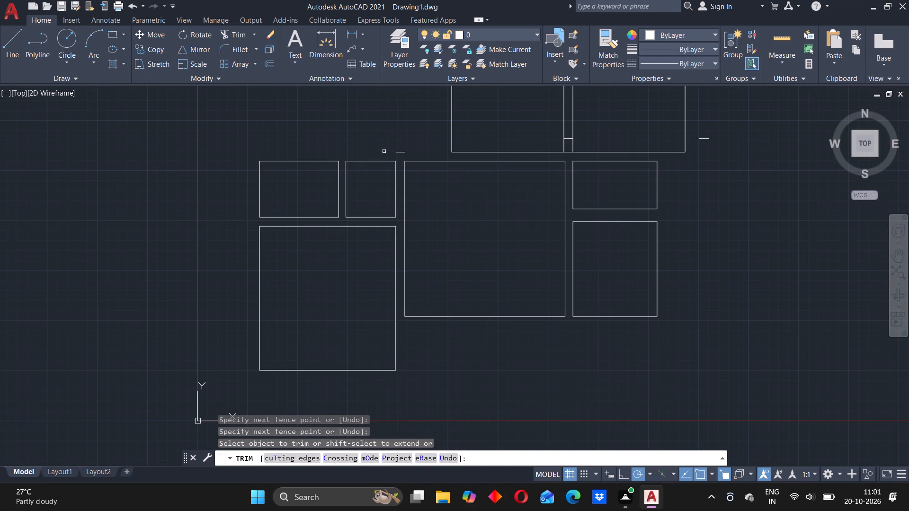
click(396, 152)
click(704, 139)
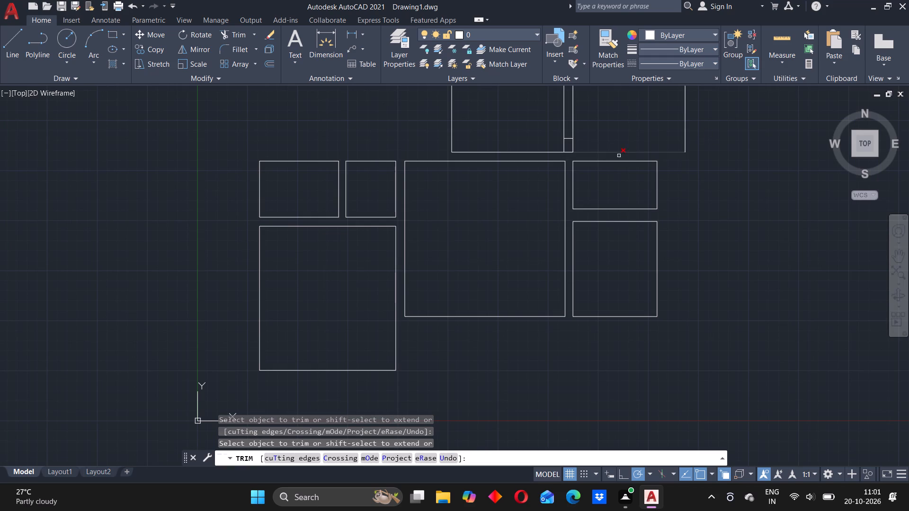
click(566, 138)
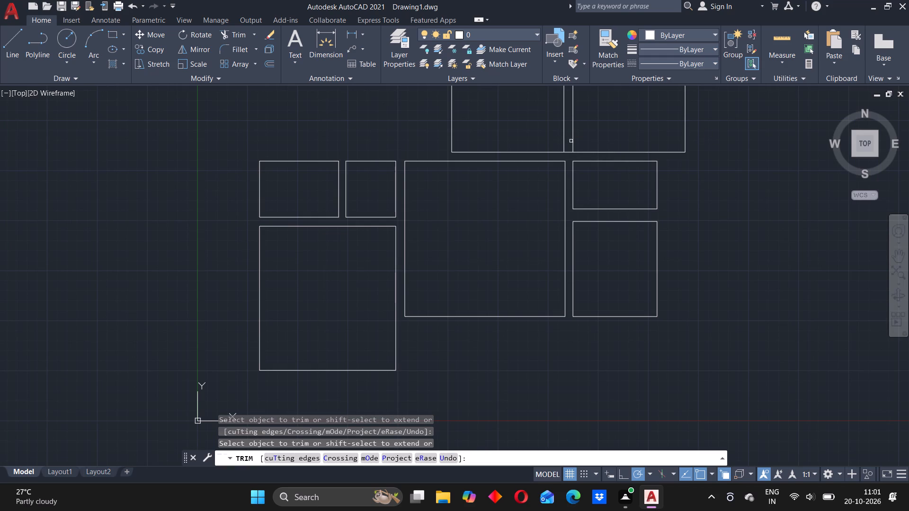
click(569, 153)
scroll(604, 160, down, 2)
scroll(585, 160, up, 1)
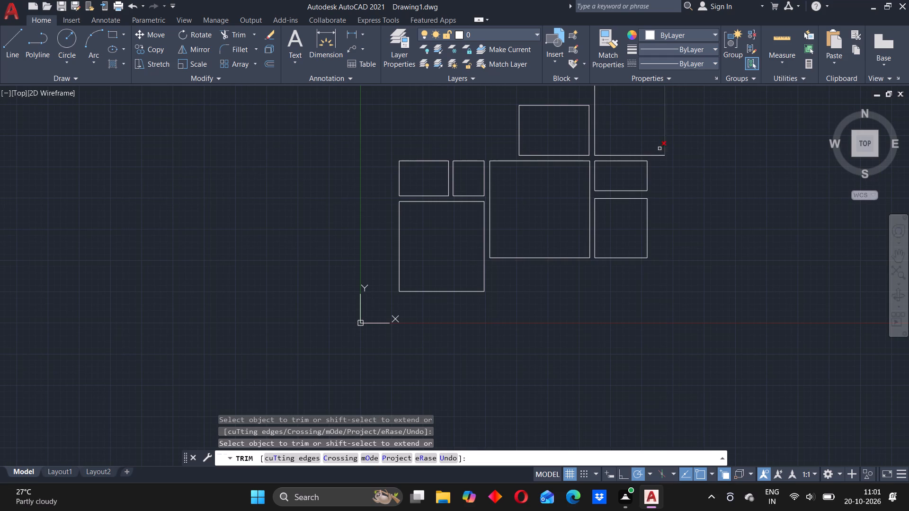
scroll(619, 164, up, 1)
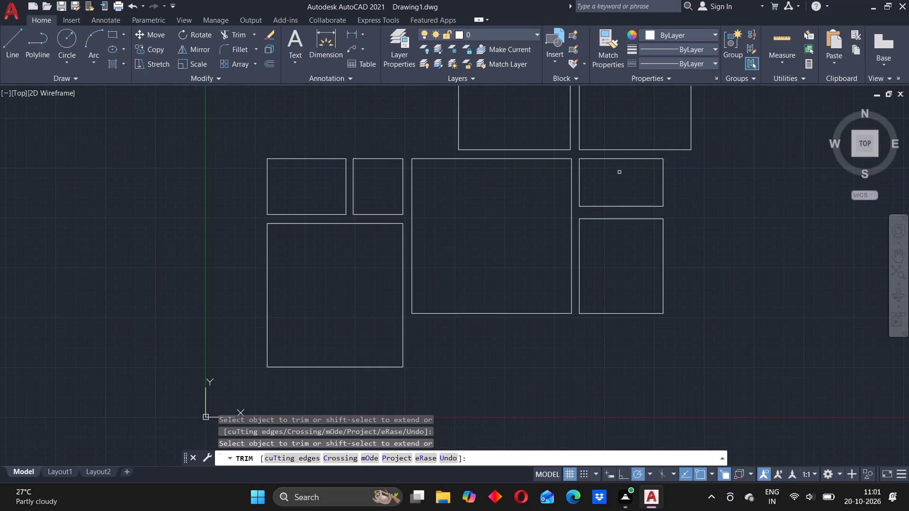
scroll(619, 172, up, 2)
scroll(619, 171, down, 3)
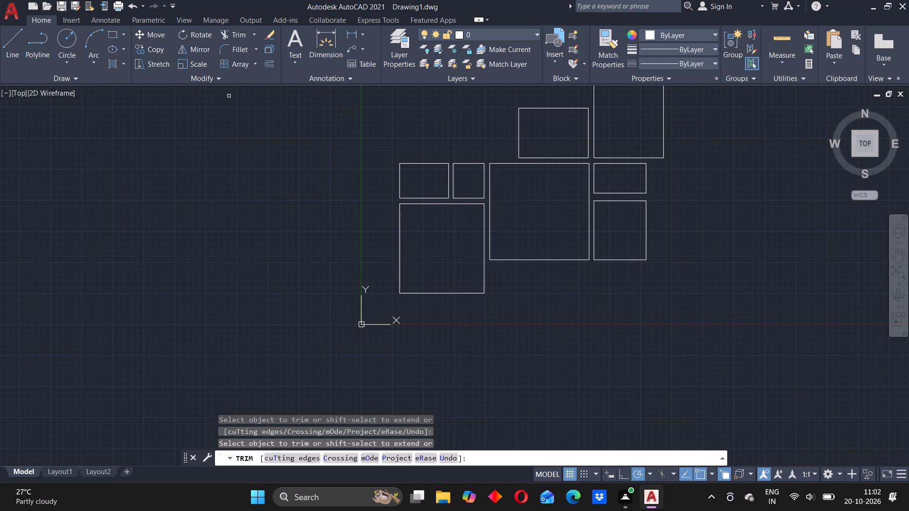
key(Escape)
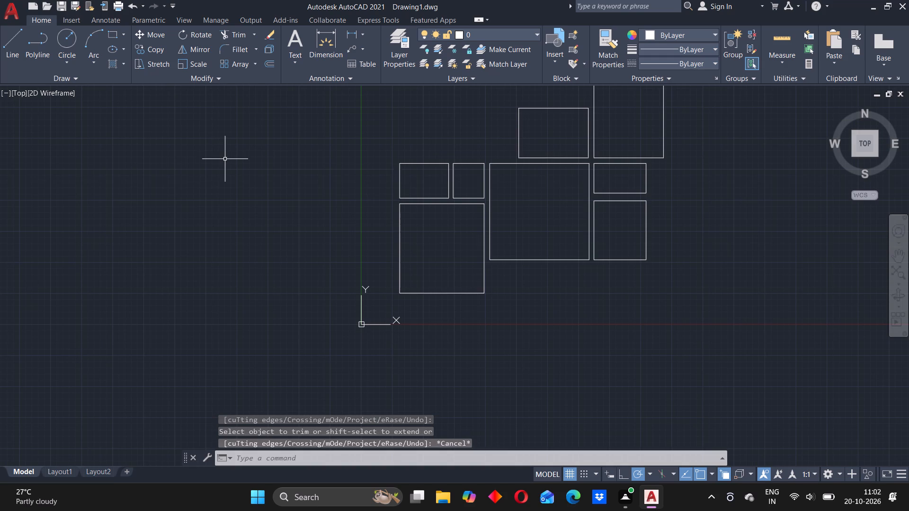
Draw a rectangle 1500 long and 1800 wide, starting 225 to the right of the tall upper rectangle's lower-right corner, with bottom edges aligned.
text(REC)
key(Return)
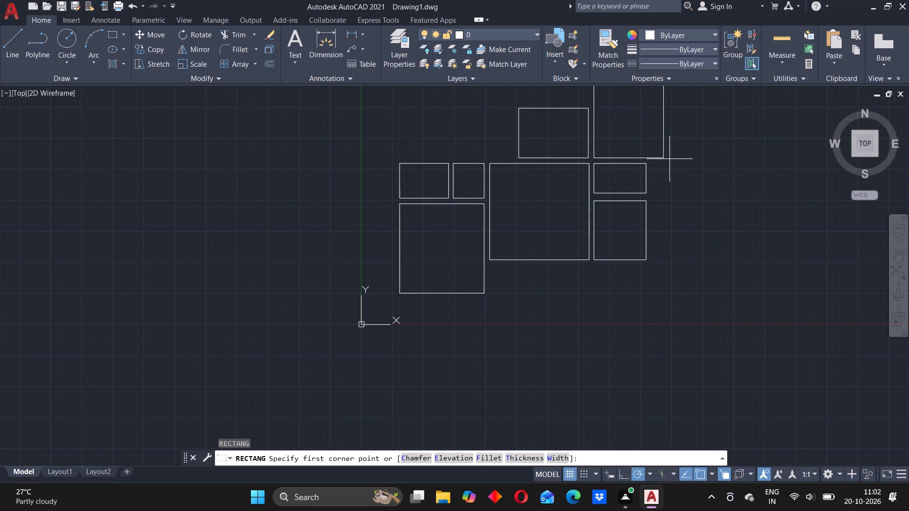
text(22)
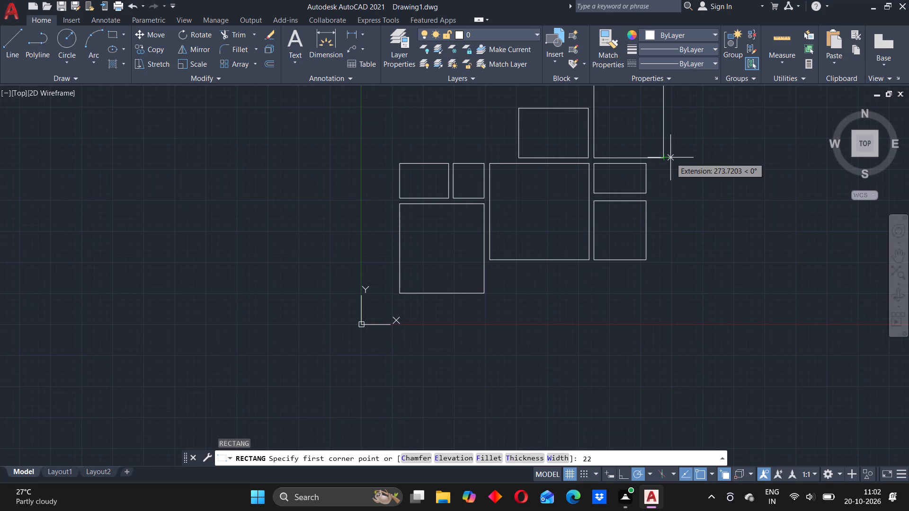
key(5)
key(Return)
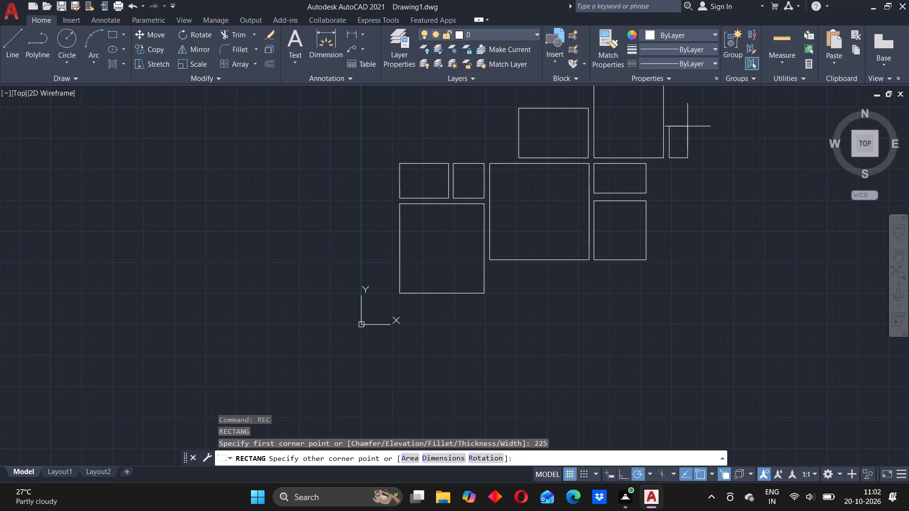
scroll(684, 134, up, 1)
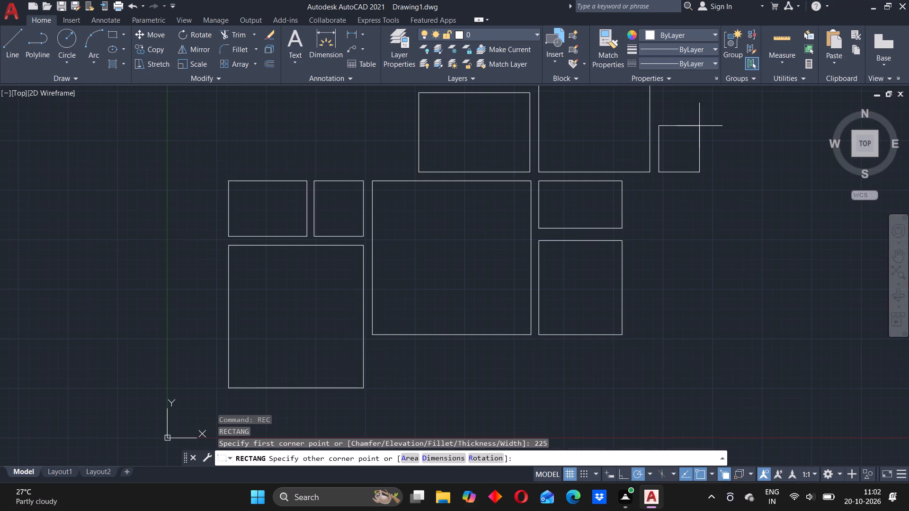
scroll(697, 119, up, 2)
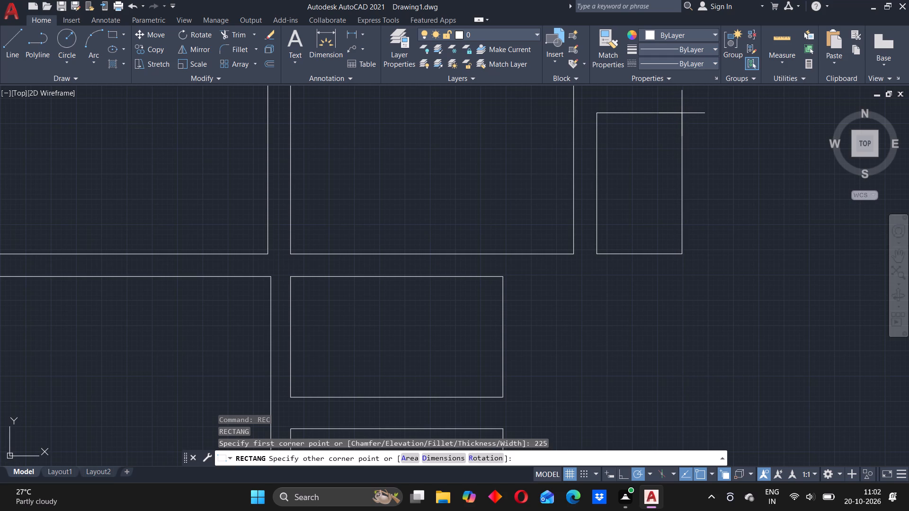
right_click(690, 114)
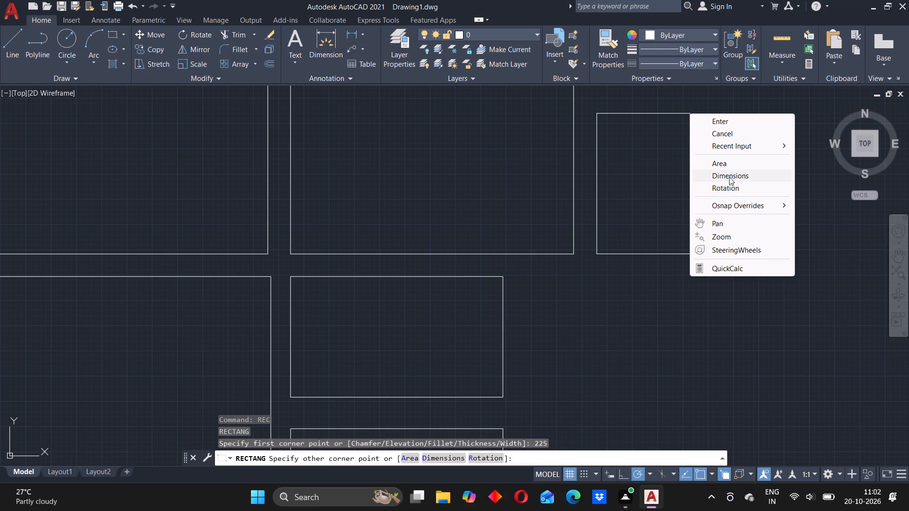
click(729, 177)
text(1500)
key(Return)
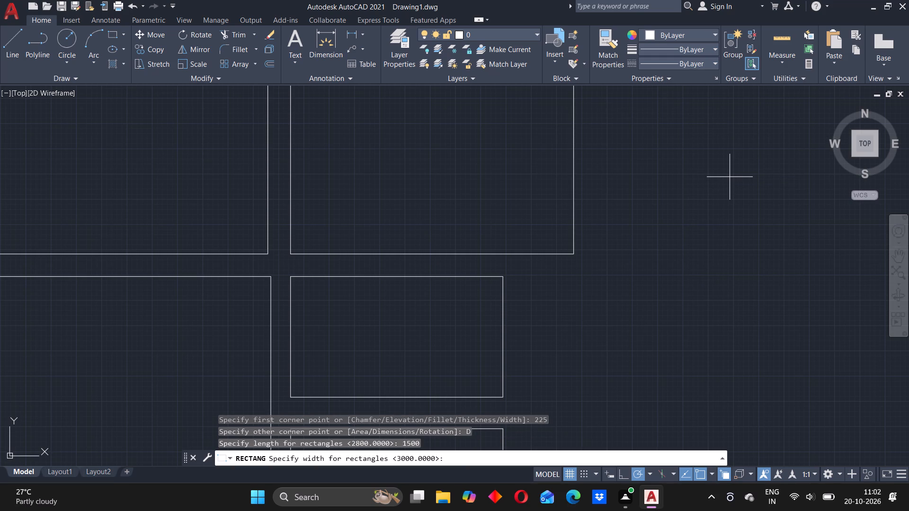
text(1800)
key(Return)
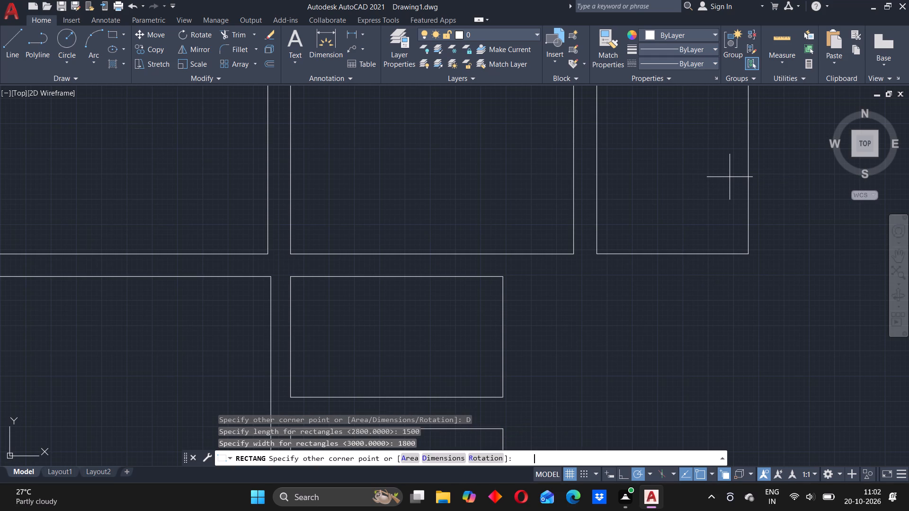
click(720, 174)
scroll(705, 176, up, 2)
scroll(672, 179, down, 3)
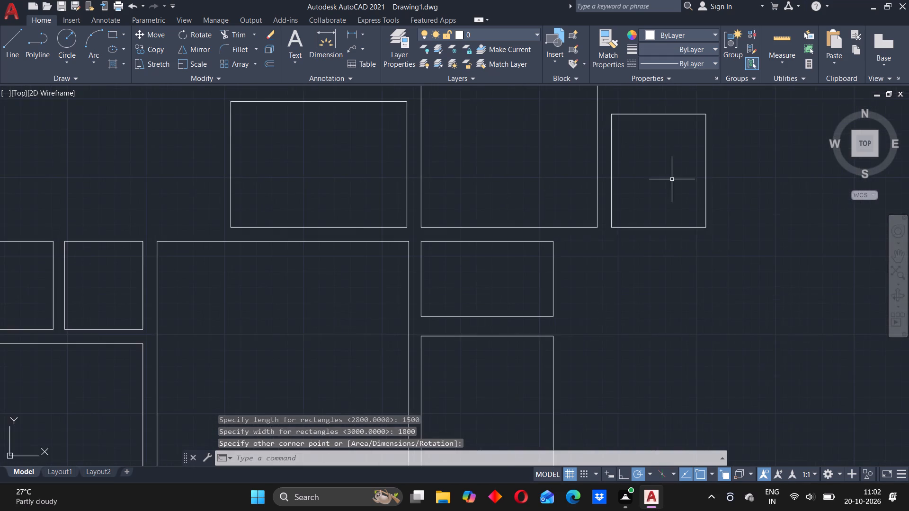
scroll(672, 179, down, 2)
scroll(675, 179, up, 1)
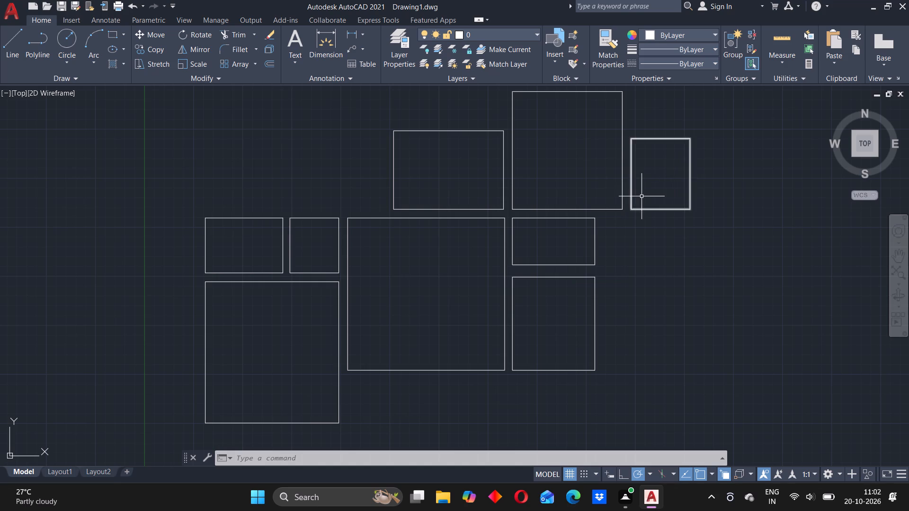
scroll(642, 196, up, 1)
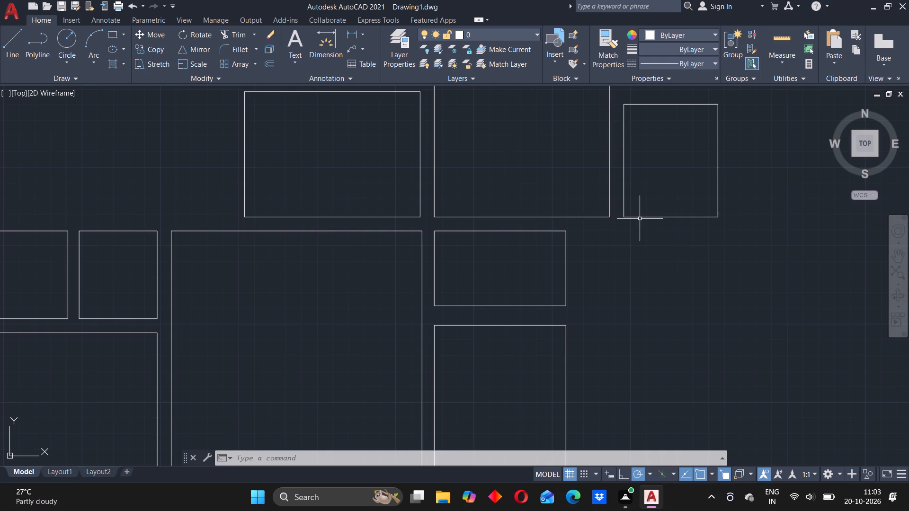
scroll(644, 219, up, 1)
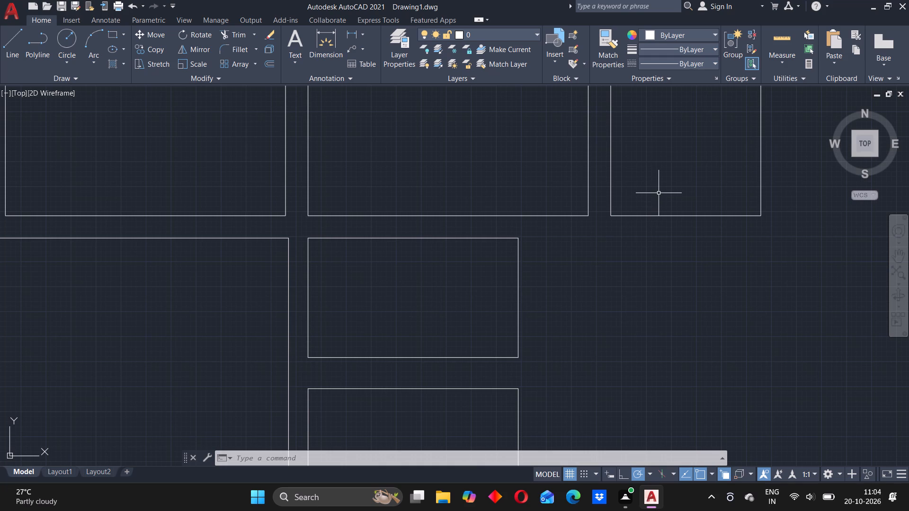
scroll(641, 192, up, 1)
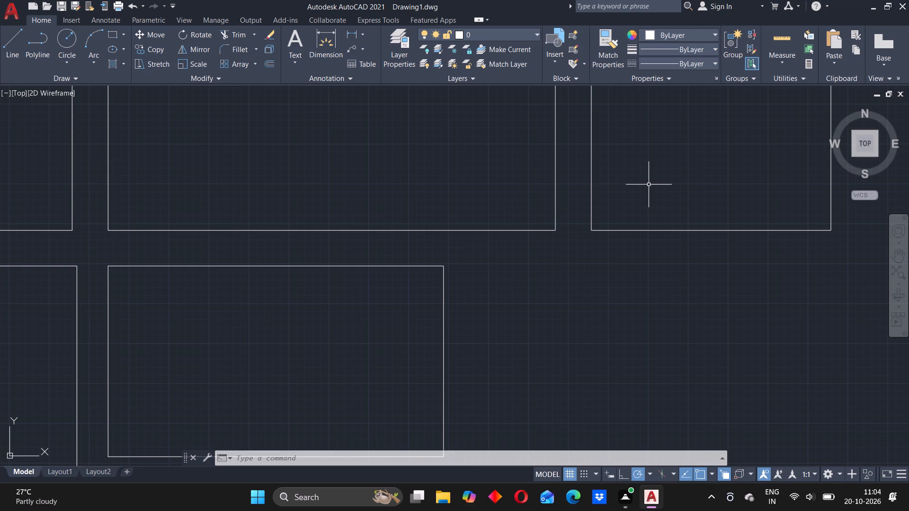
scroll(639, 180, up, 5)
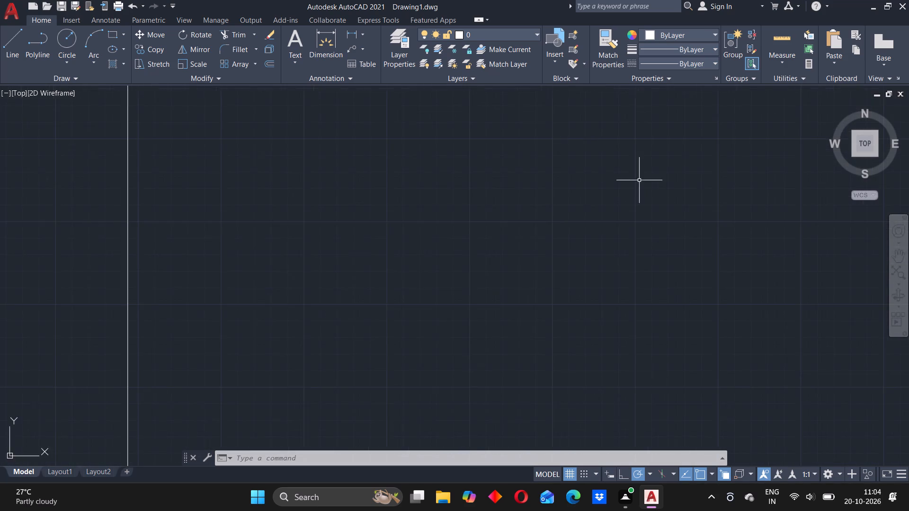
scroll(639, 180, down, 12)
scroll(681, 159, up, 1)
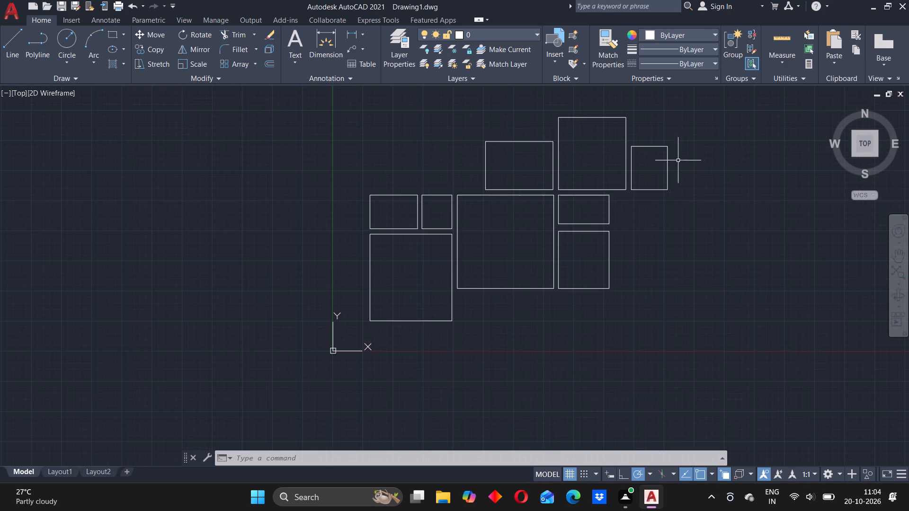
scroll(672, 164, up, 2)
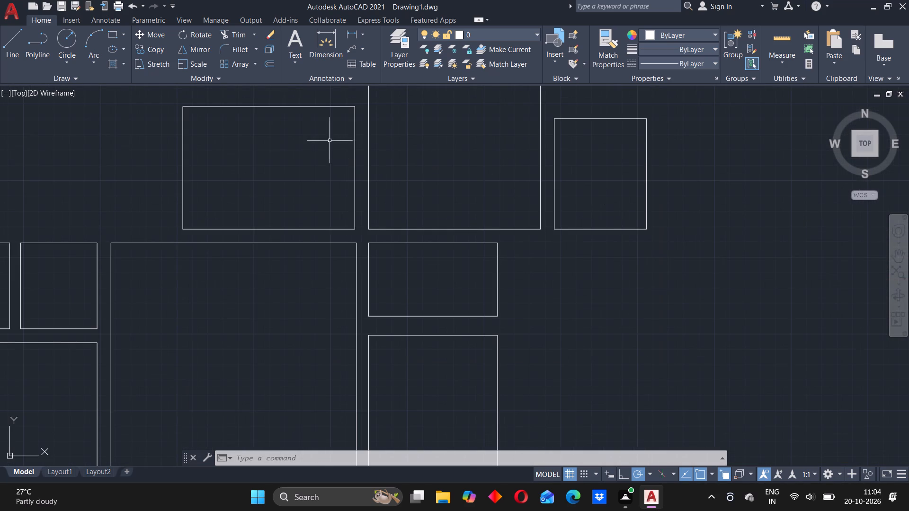
Start another rectangle near the 1500 by 1800 rectangle at the layout's upper right.
click(116, 33)
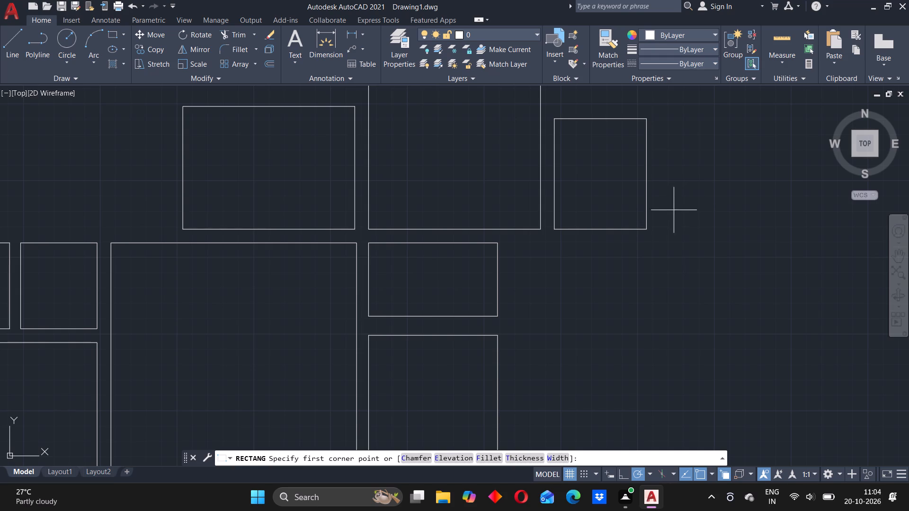
scroll(666, 205, up, 1)
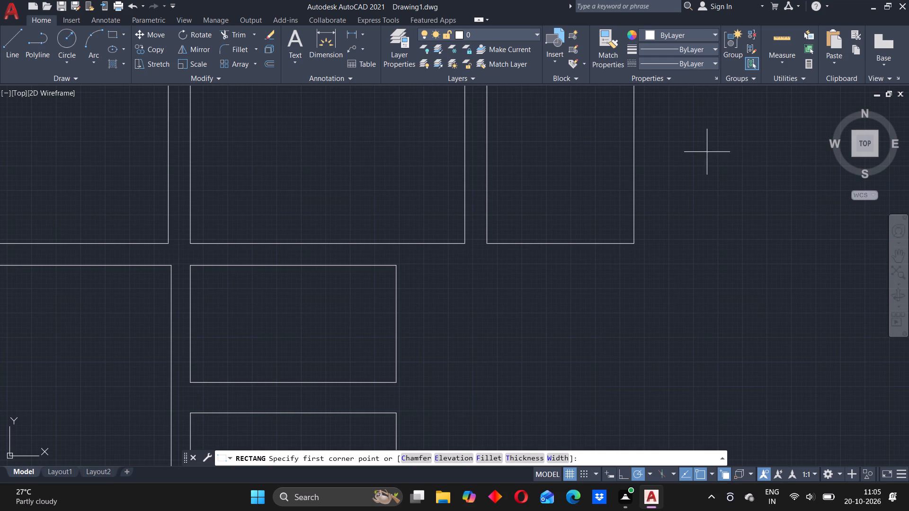
scroll(652, 164, up, 1)
scroll(652, 164, down, 4)
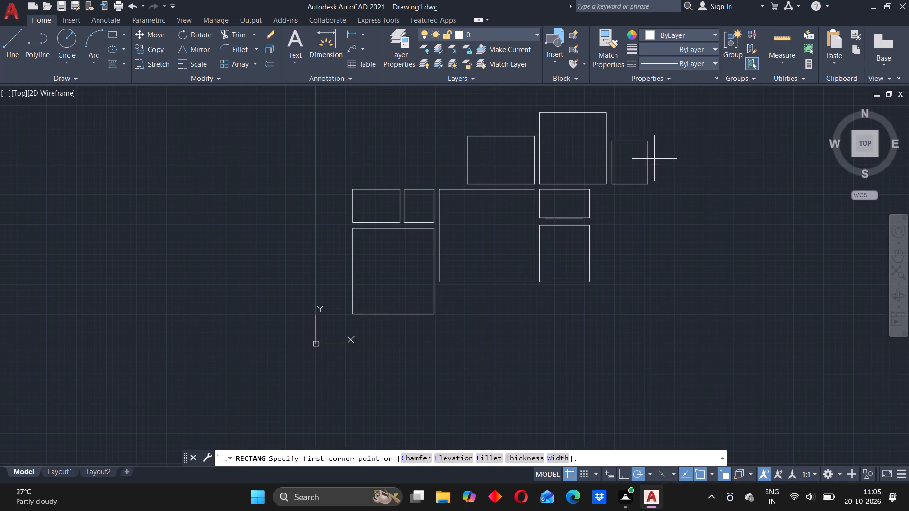
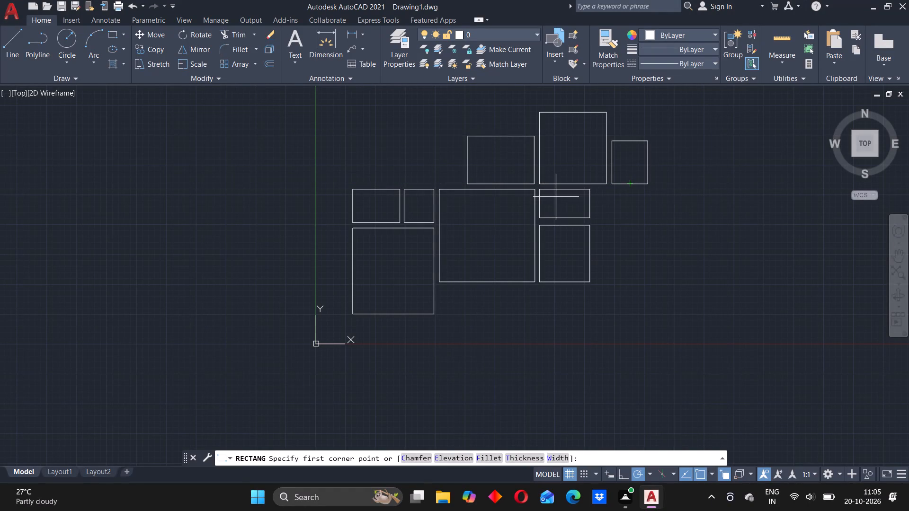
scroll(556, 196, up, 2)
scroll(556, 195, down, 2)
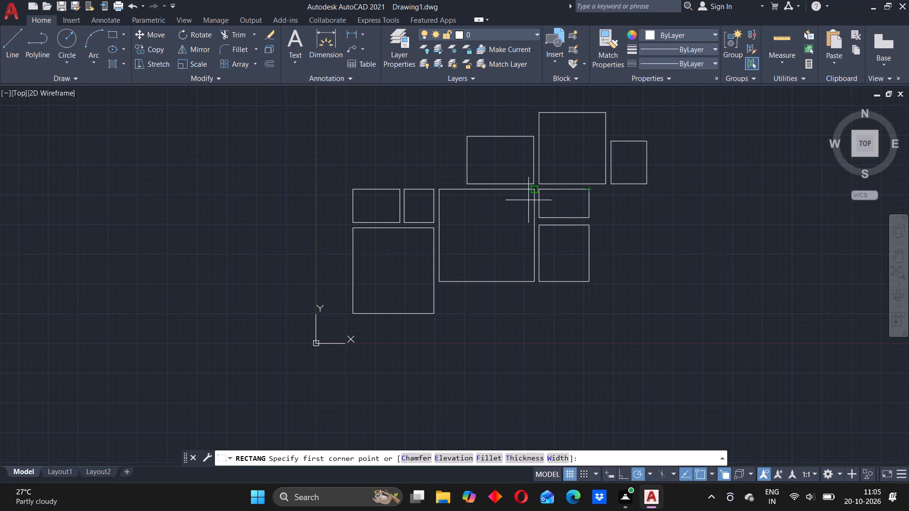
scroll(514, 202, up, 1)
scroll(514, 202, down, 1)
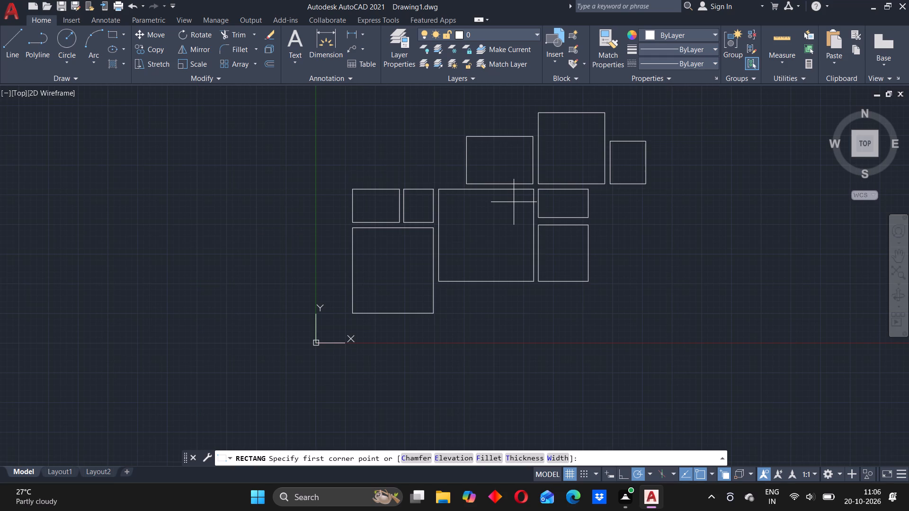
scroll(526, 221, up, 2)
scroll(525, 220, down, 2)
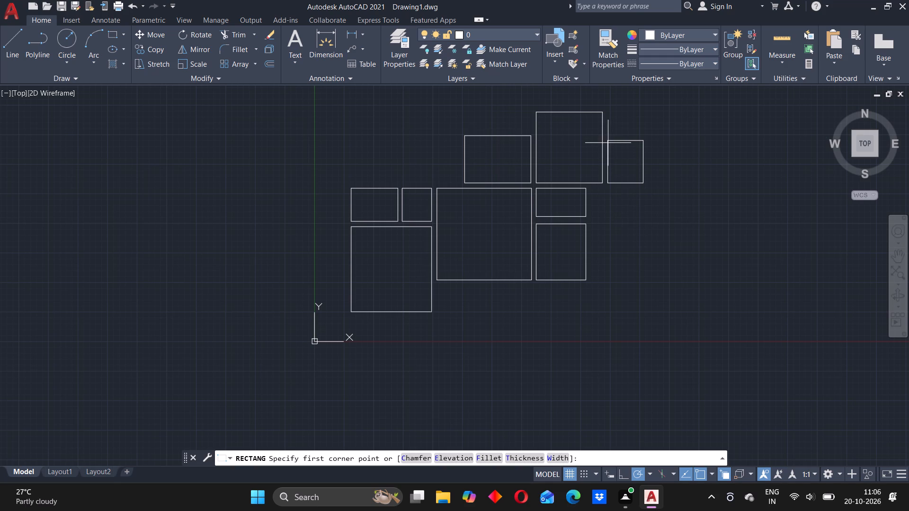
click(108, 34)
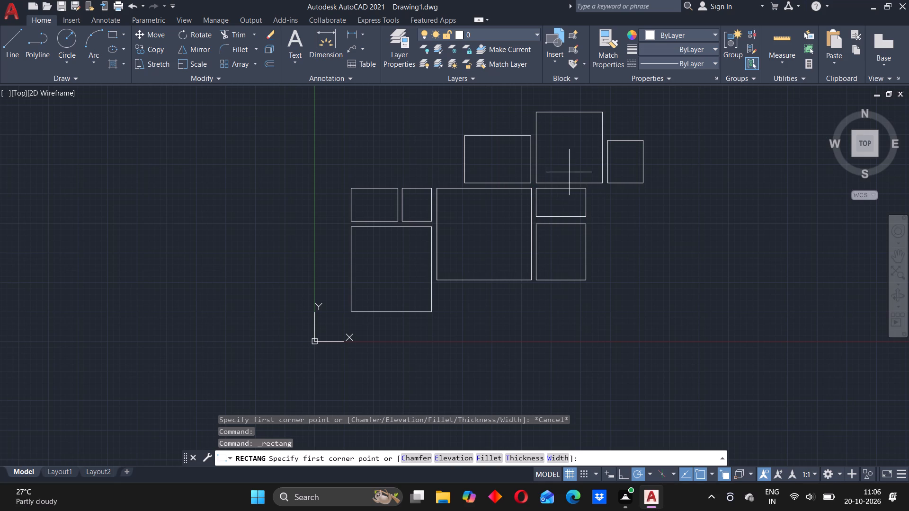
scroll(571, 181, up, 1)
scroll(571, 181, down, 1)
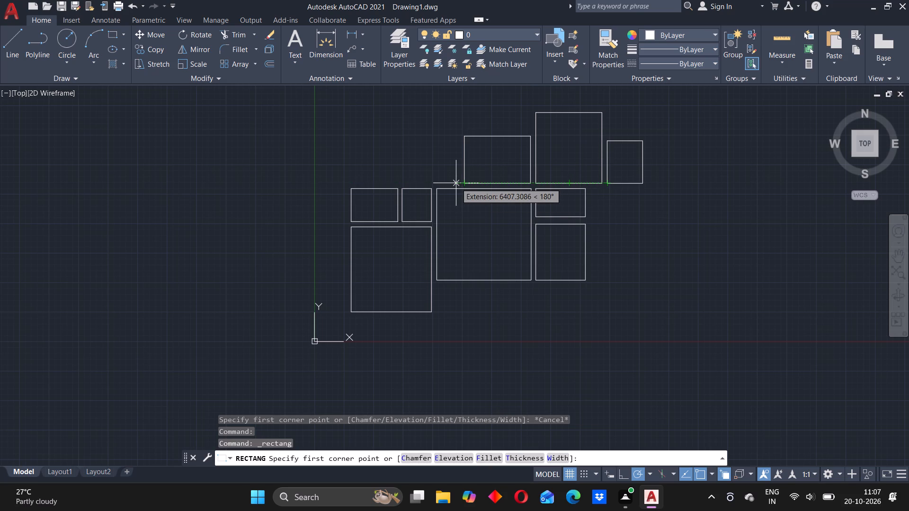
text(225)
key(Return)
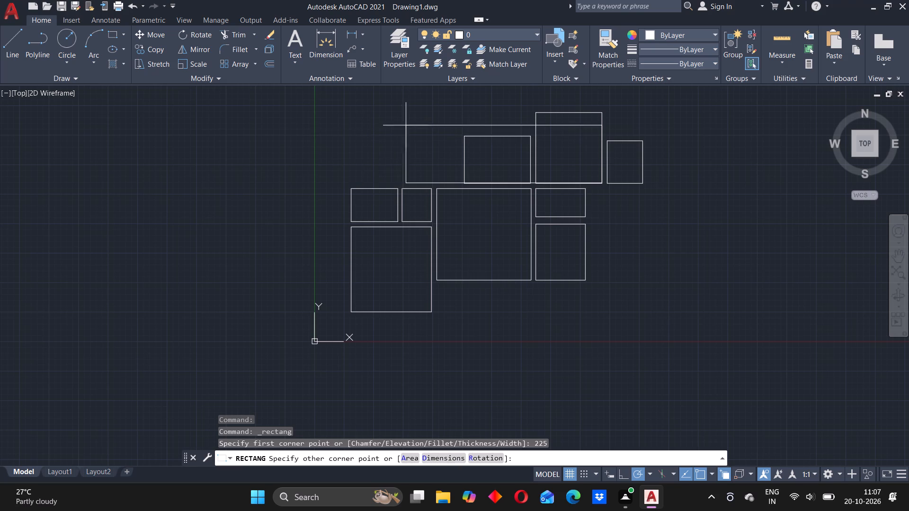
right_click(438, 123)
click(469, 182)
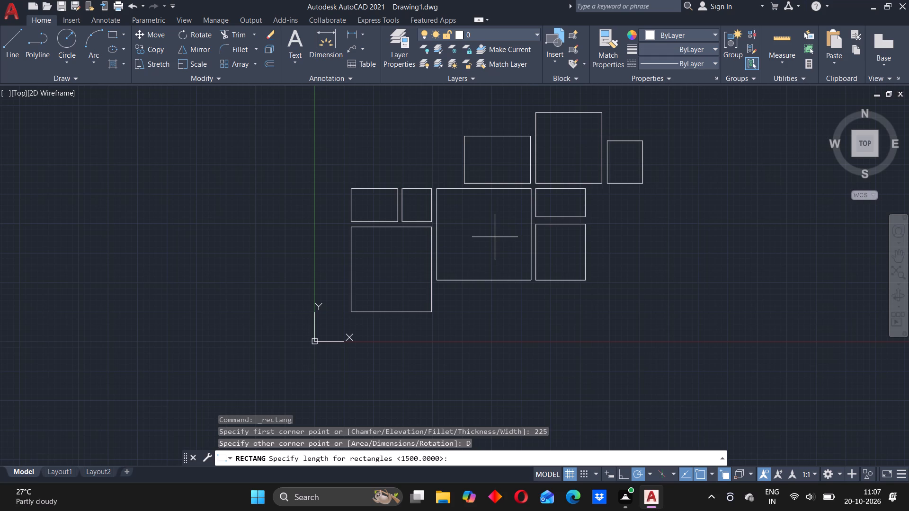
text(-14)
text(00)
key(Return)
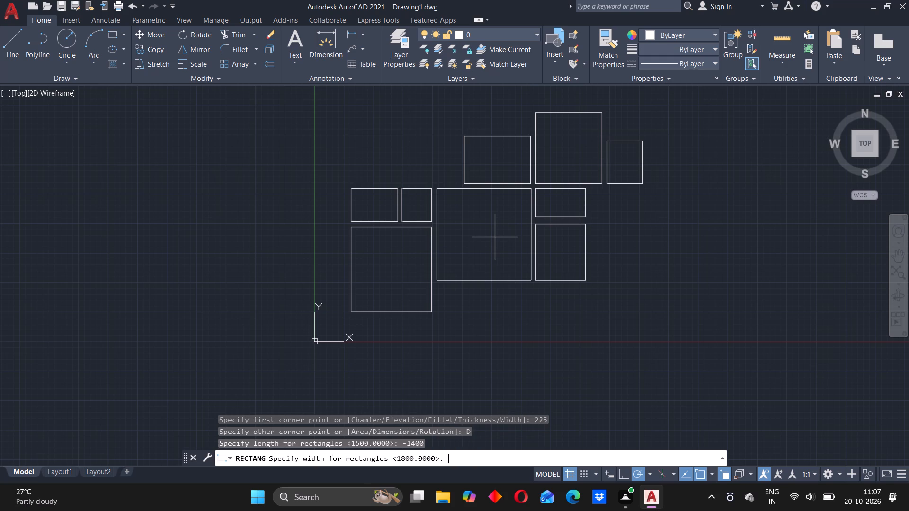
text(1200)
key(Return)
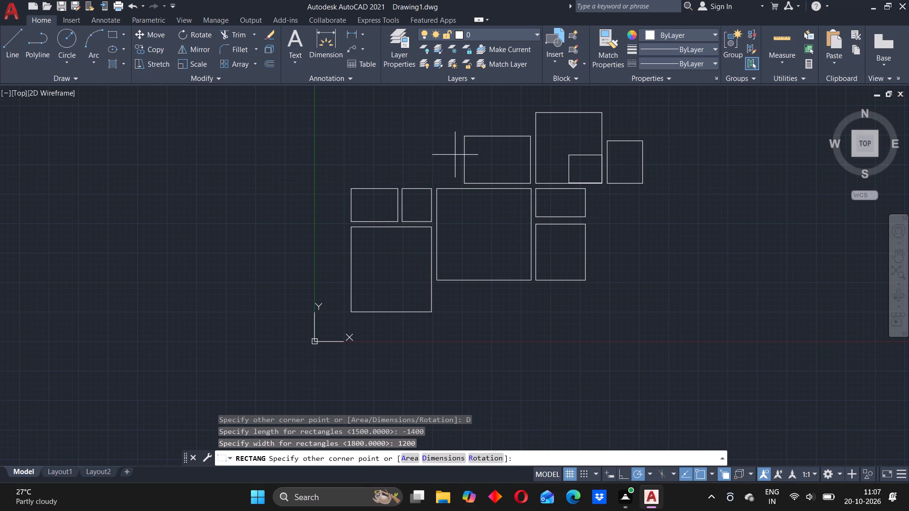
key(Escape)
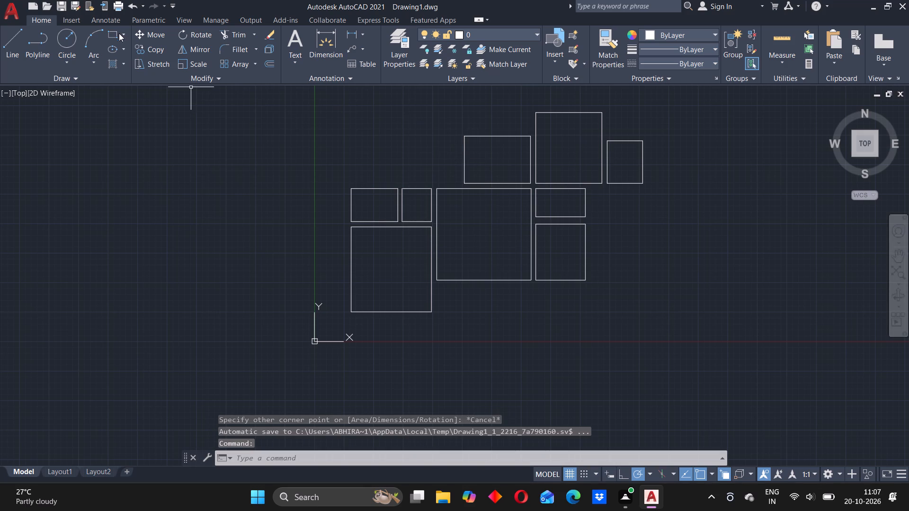
Draw a rectangle 1400 long and 1200 wide, extending up-left from a point 225 left of the upper row's leftmost rectangle's lower-left corner.
click(116, 33)
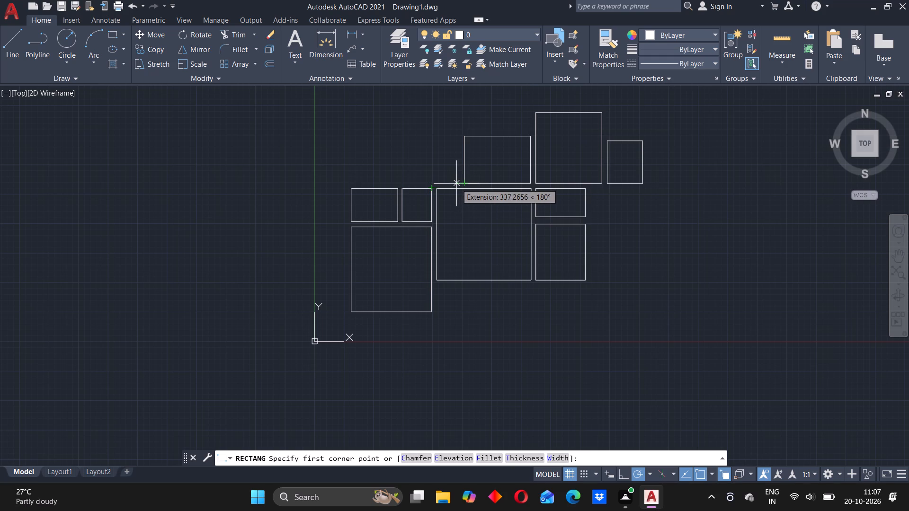
text(225)
key(Return)
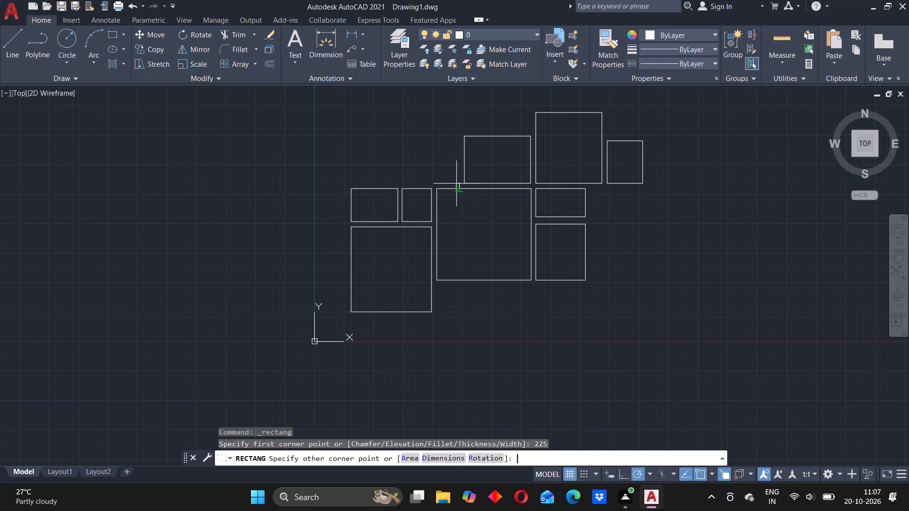
right_click(327, 124)
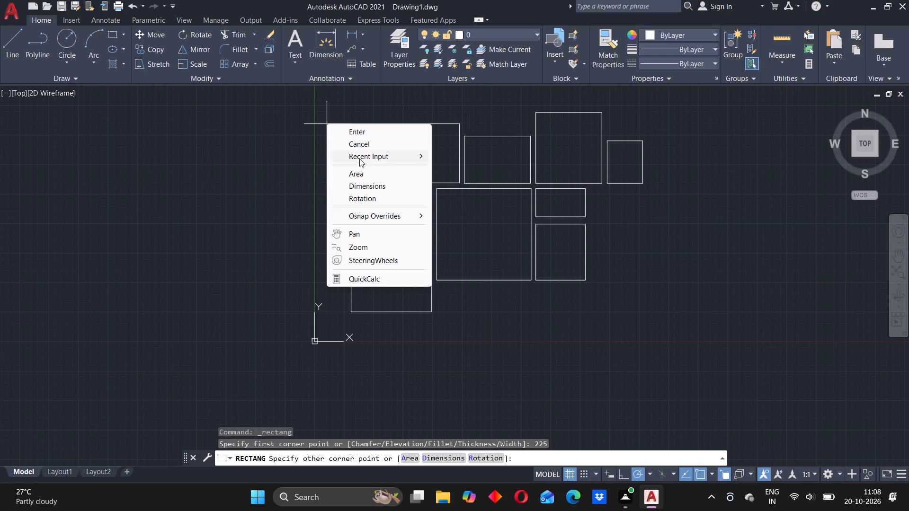
click(363, 184)
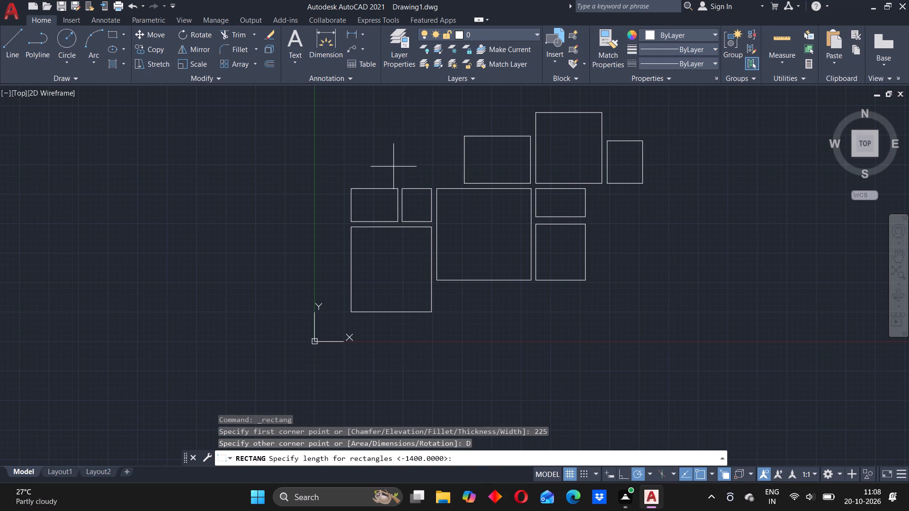
text(-1400)
key(Return)
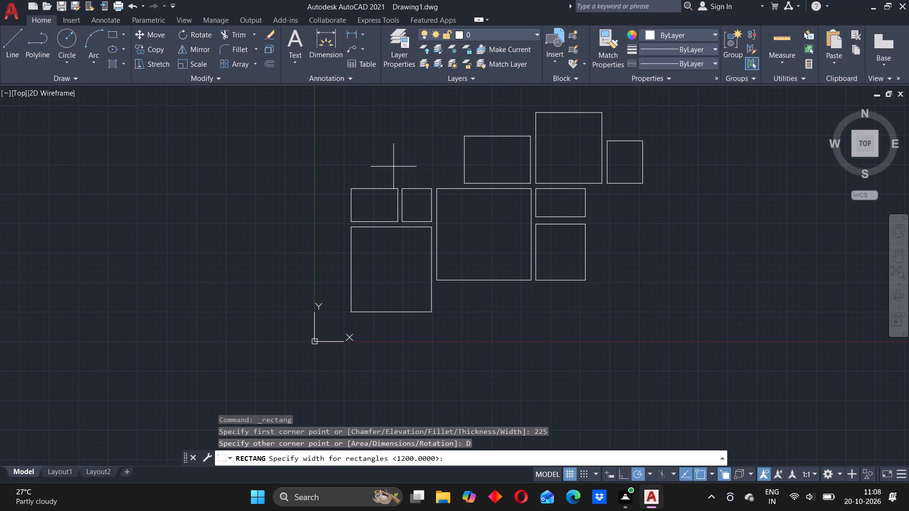
text(1200)
key(Return)
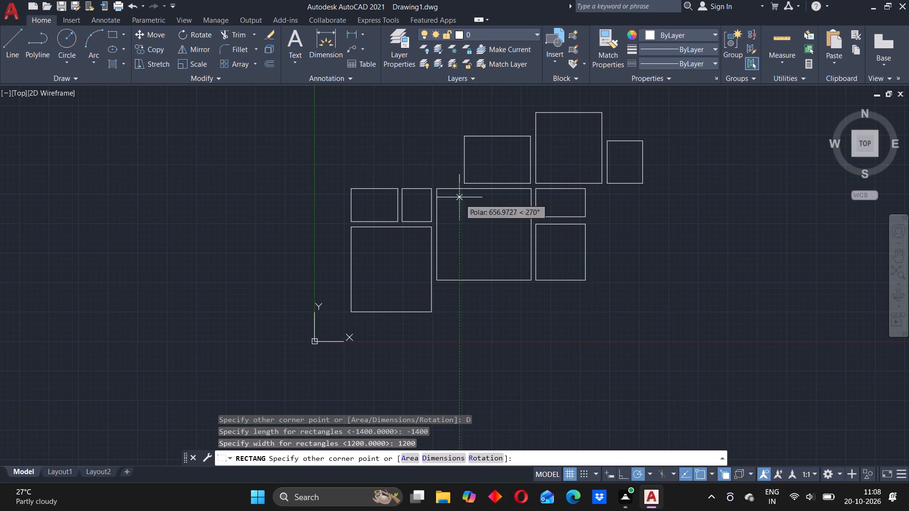
click(423, 176)
Draw a rectangle 1400 long and 1975 wide, extending up-left from a point 225 above the 1400 by 1200 rectangle's upper-right corner.
scroll(427, 180, down, 2)
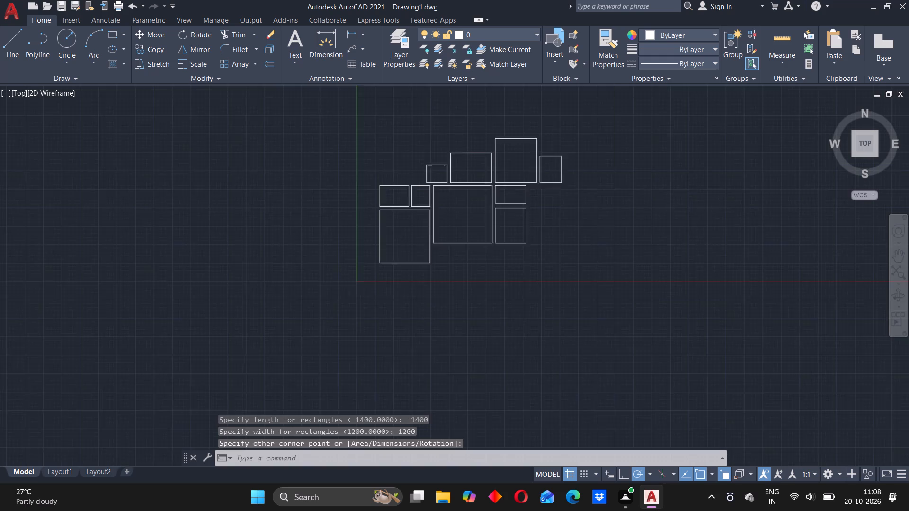
scroll(441, 181, up, 5)
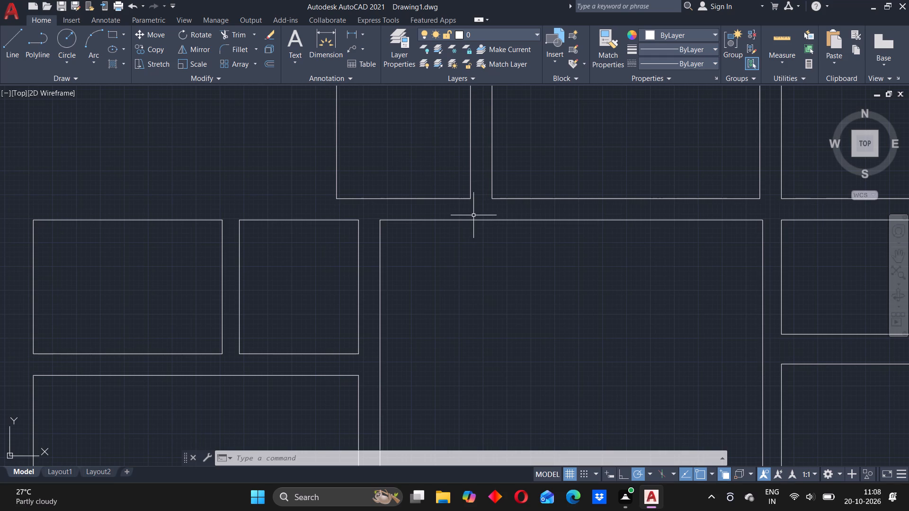
key(Return)
scroll(397, 177, up, 3)
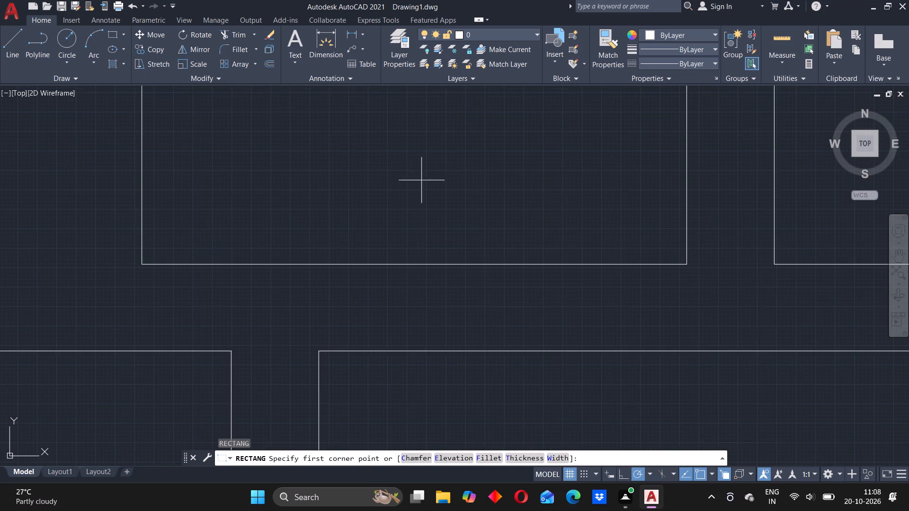
scroll(439, 176, down, 6)
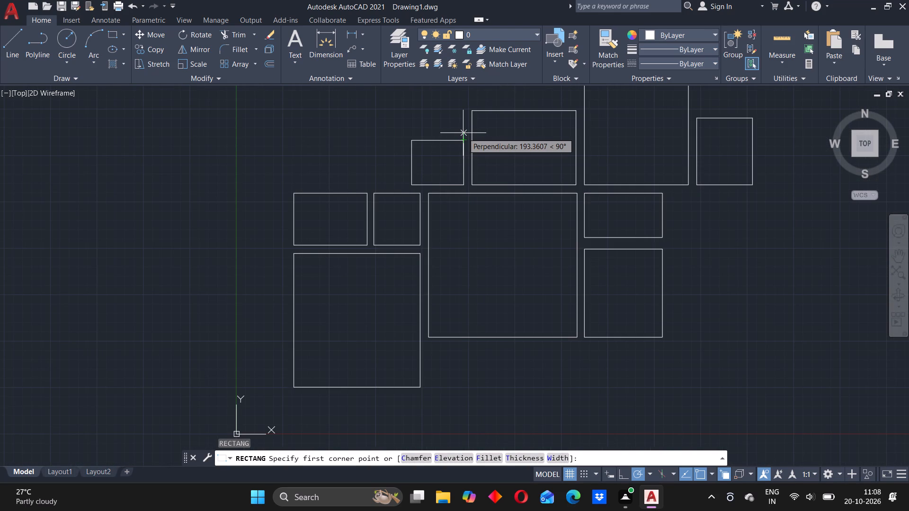
text(225)
key(Return)
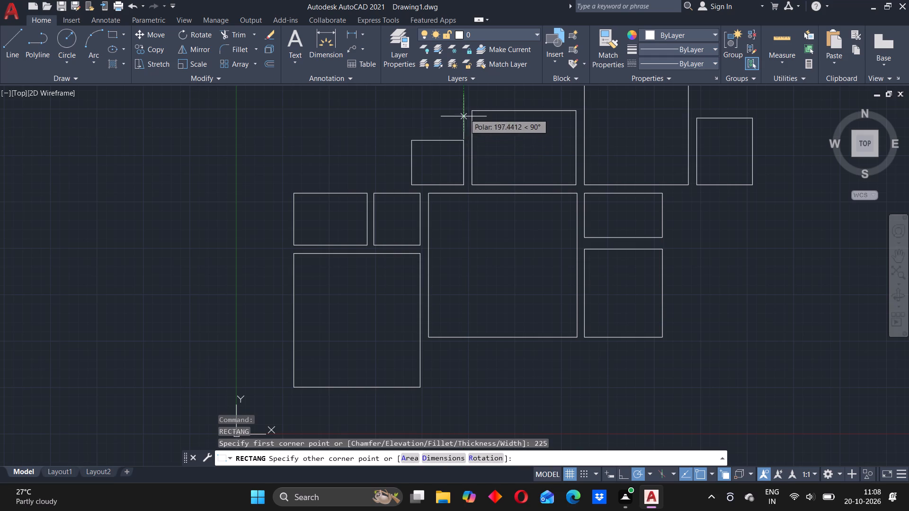
right_click(383, 101)
click(416, 161)
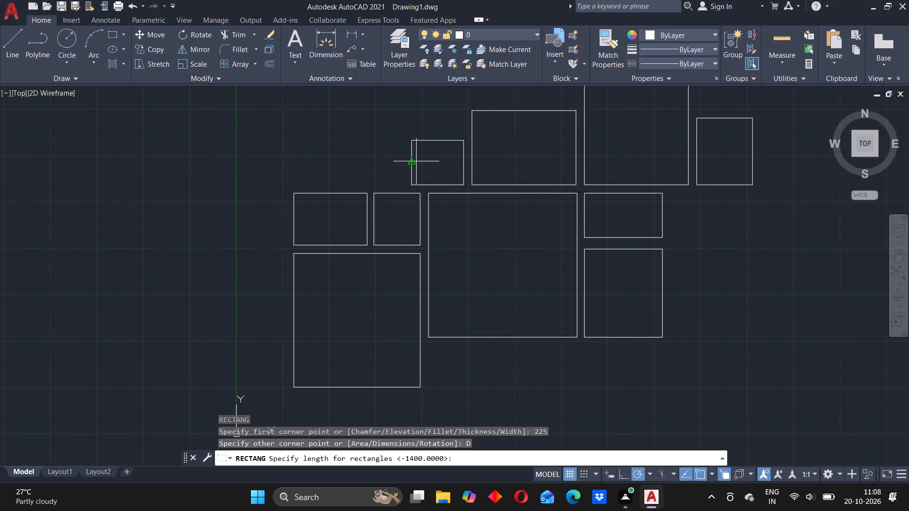
text(-1400)
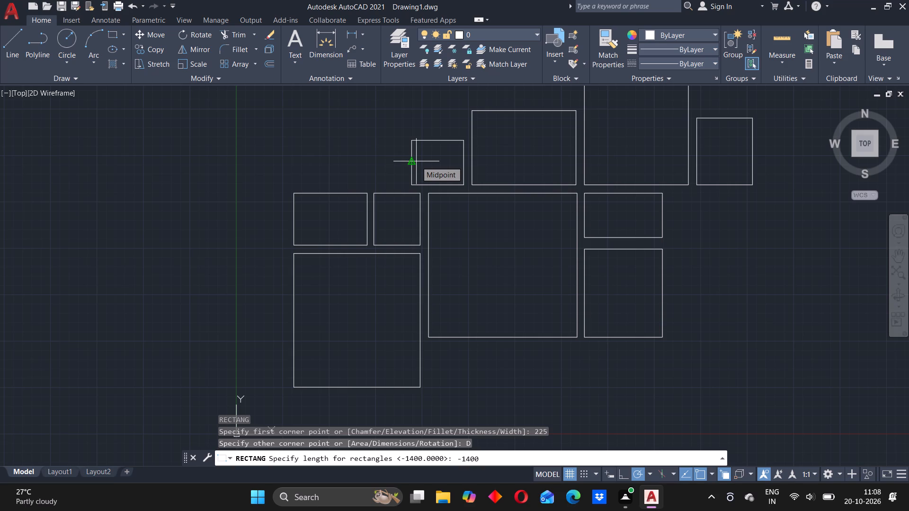
key(Return)
text(1975)
key(Return)
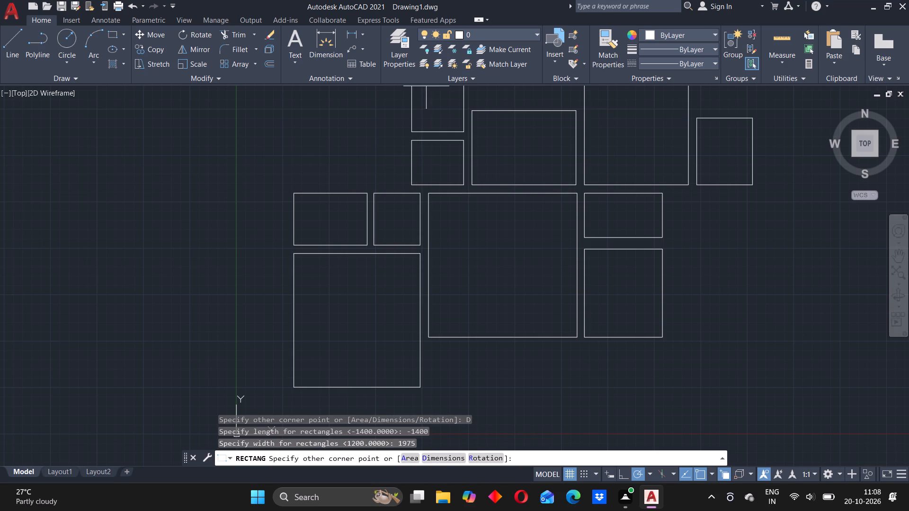
scroll(426, 115, up, 1)
scroll(426, 115, down, 4)
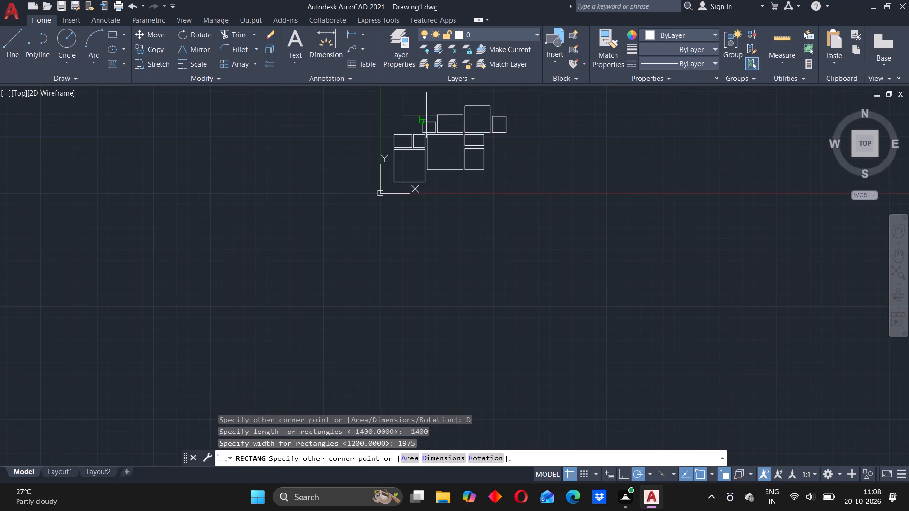
click(419, 106)
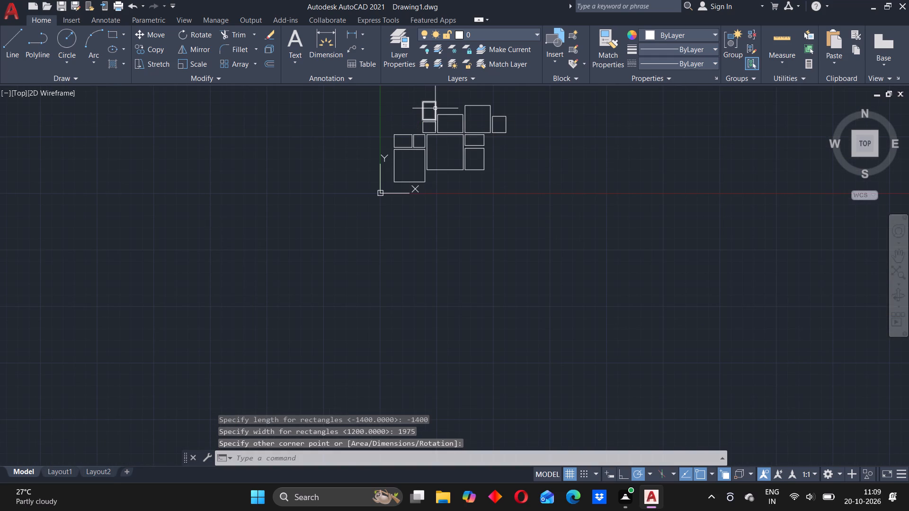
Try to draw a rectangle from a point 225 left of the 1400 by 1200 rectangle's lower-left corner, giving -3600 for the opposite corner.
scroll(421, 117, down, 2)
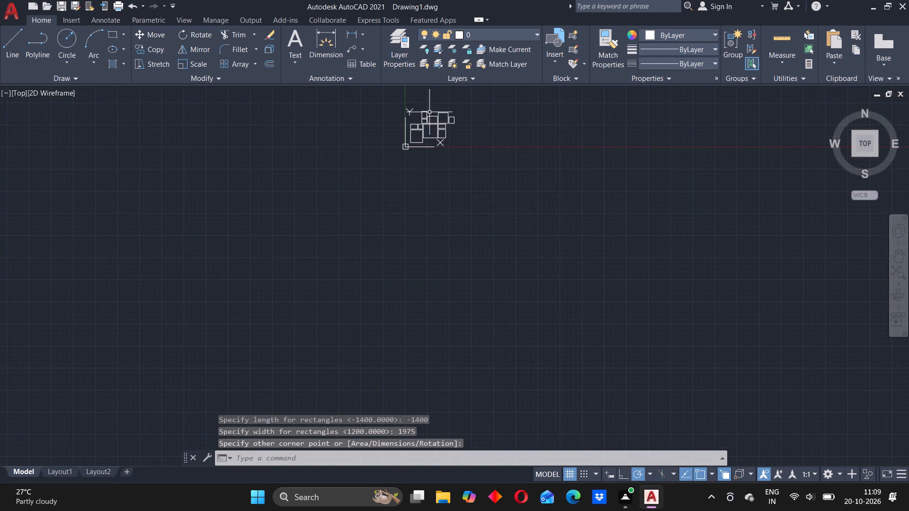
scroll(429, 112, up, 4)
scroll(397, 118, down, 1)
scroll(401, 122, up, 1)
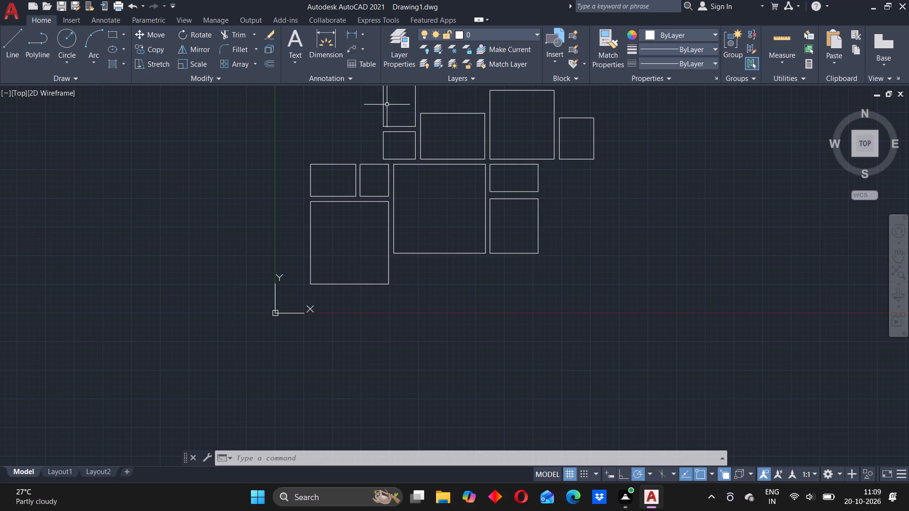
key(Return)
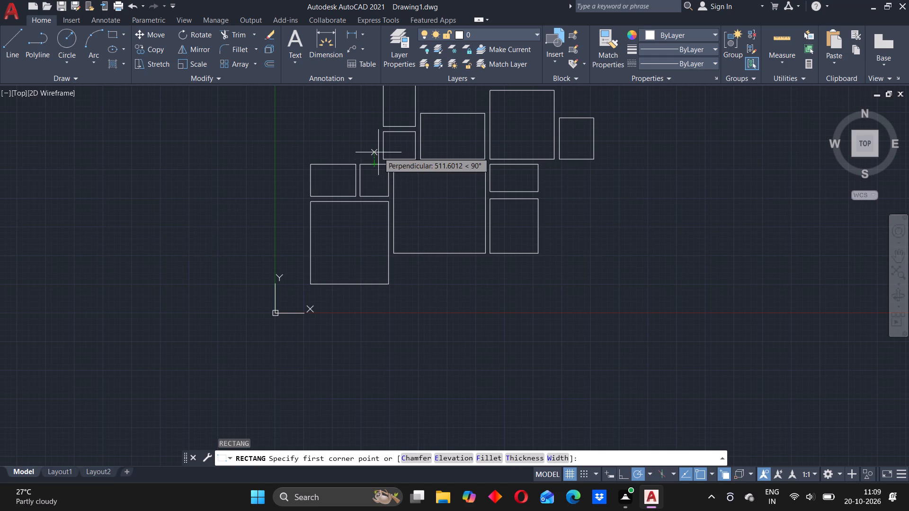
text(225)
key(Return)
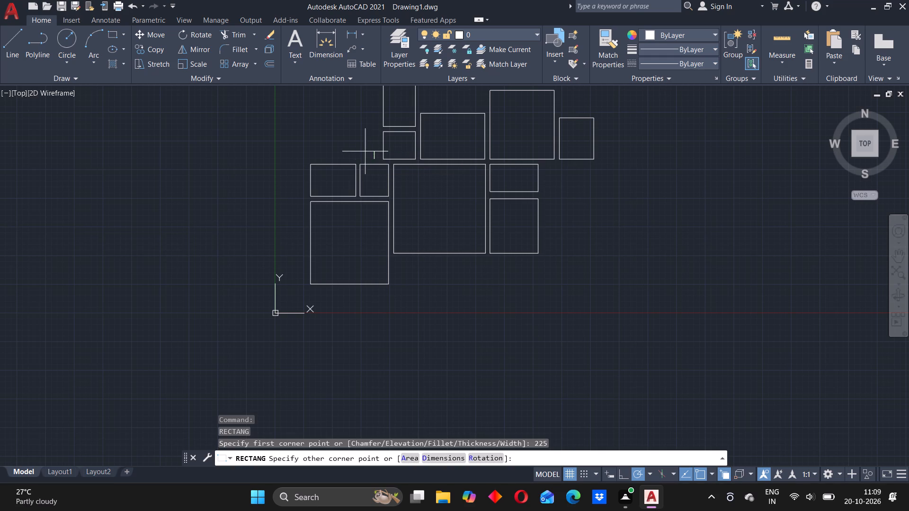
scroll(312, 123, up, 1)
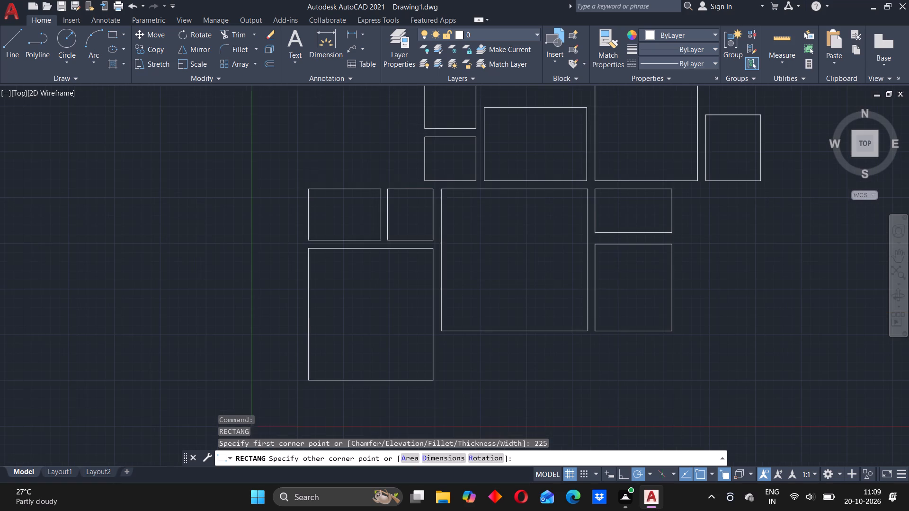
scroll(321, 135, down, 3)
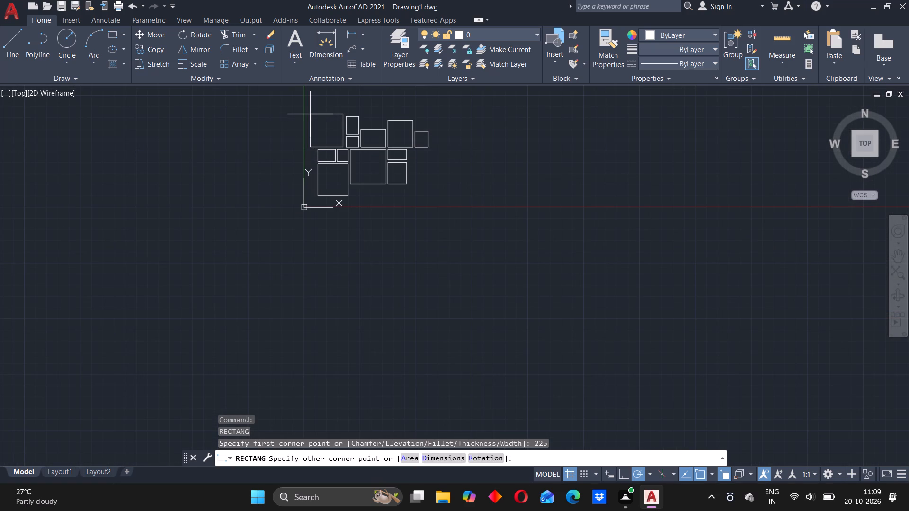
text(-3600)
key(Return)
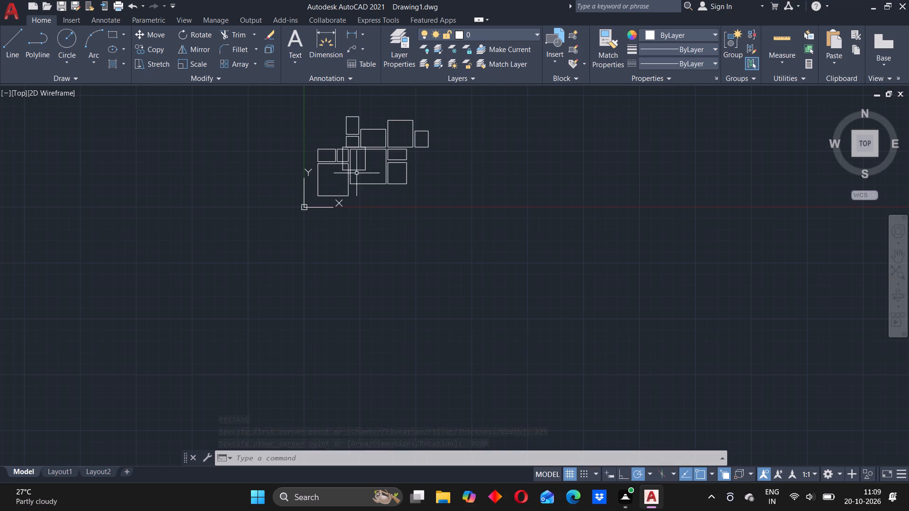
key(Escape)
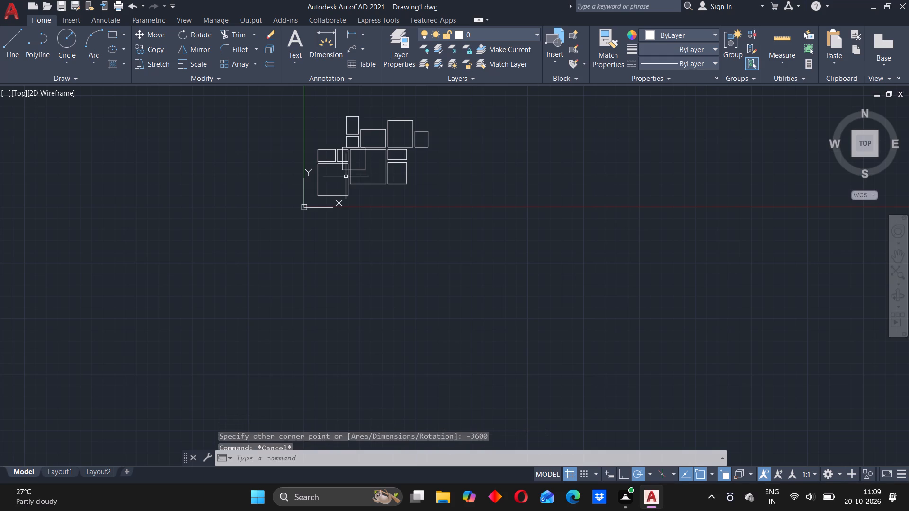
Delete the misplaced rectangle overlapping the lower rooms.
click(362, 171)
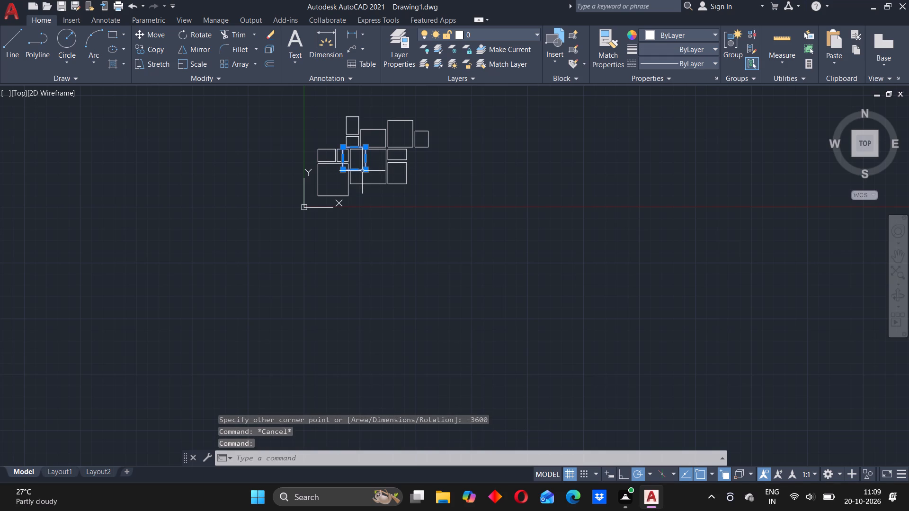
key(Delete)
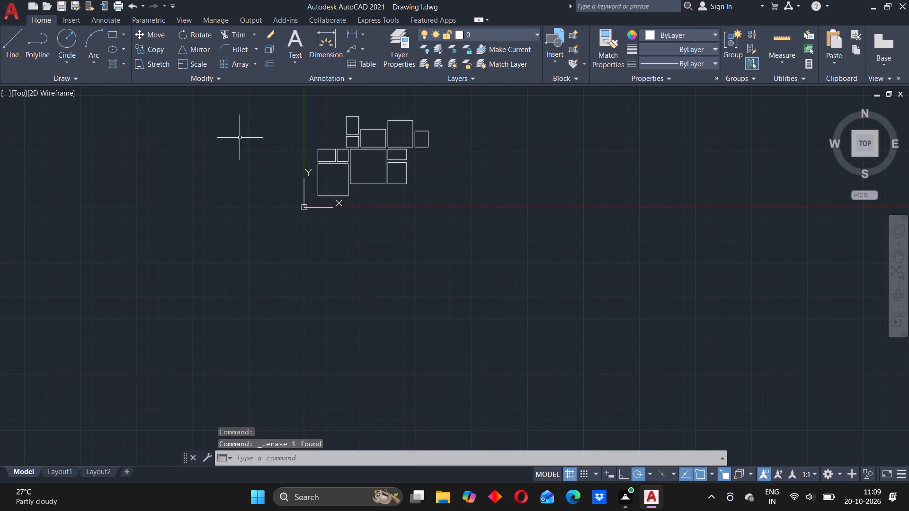
Draw a rectangle 3600 long and 3400 wide, extending up-left from a point 225 left of the 1400 by 1200 rectangle's lower-left corner.
text(REC)
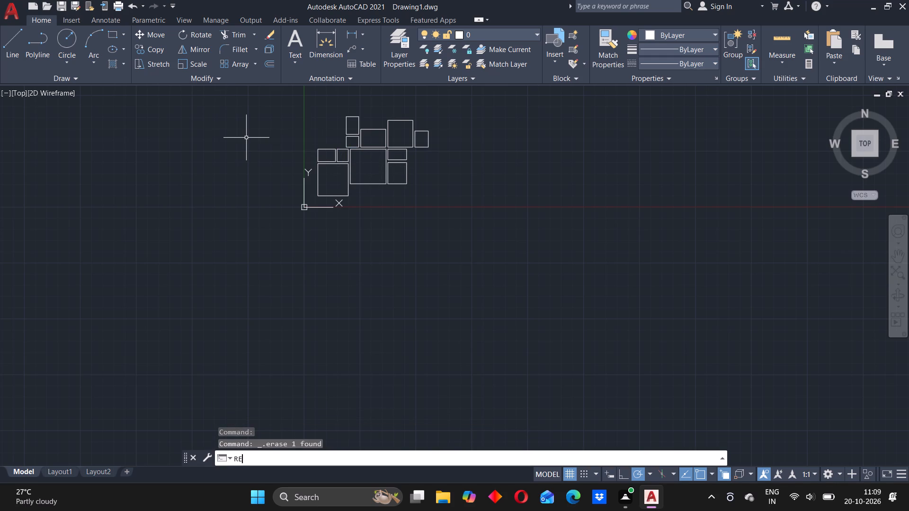
key(Return)
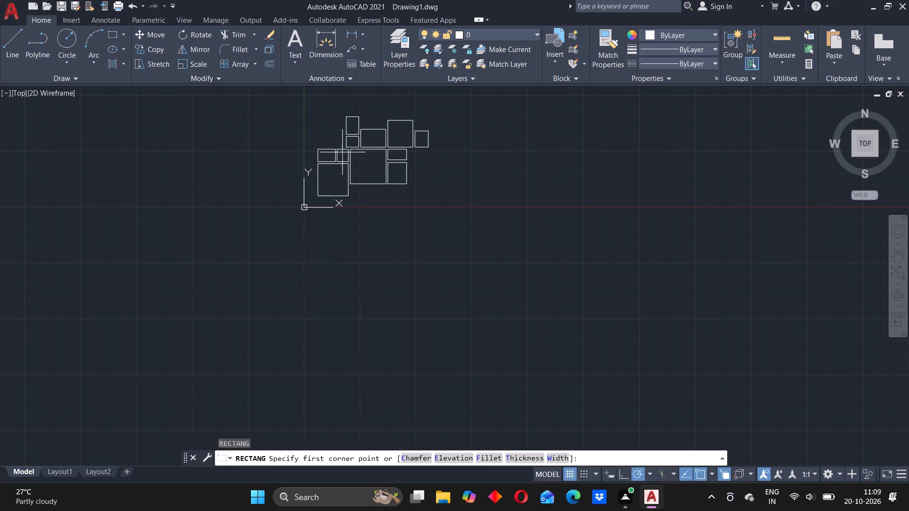
scroll(338, 146, down, 3)
scroll(338, 144, up, 9)
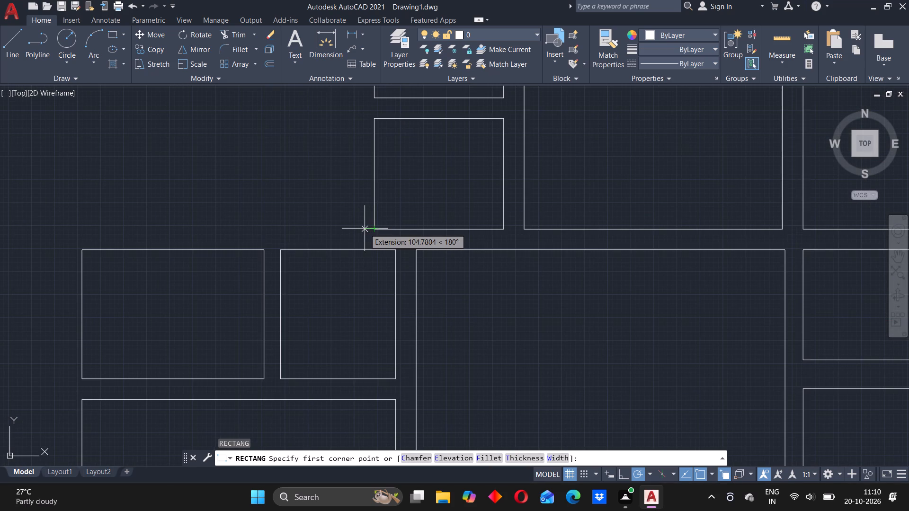
text(22)
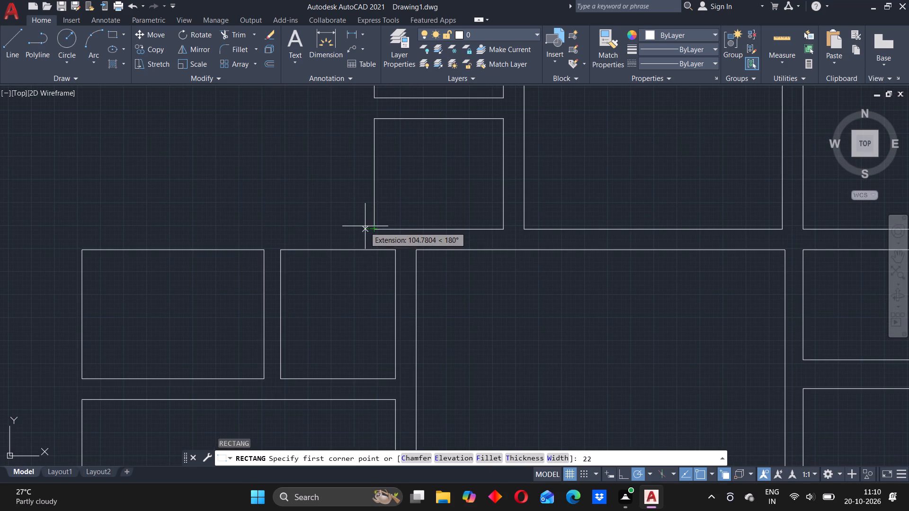
key(5)
key(Return)
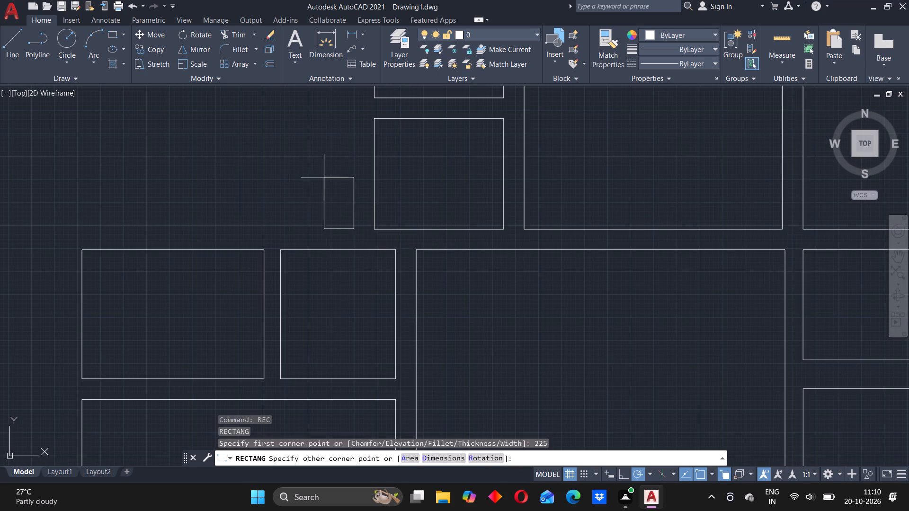
scroll(269, 136, up, 7)
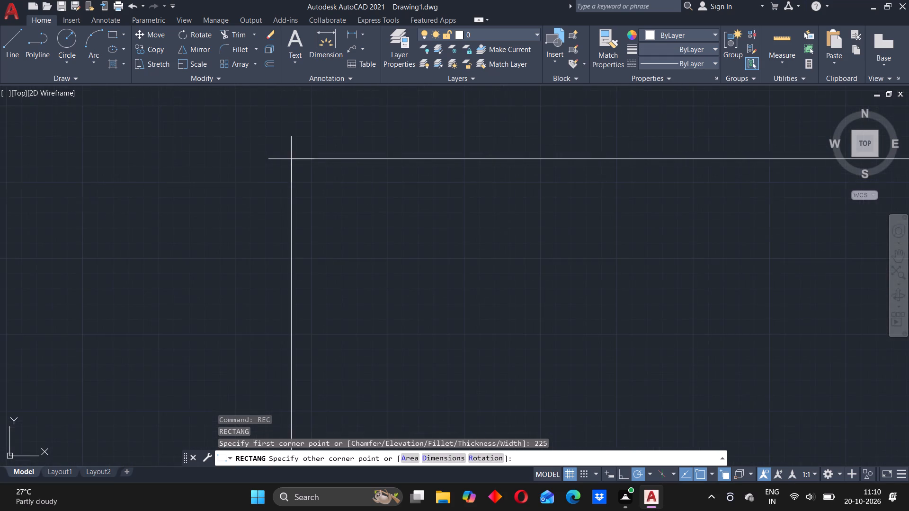
scroll(292, 159, down, 14)
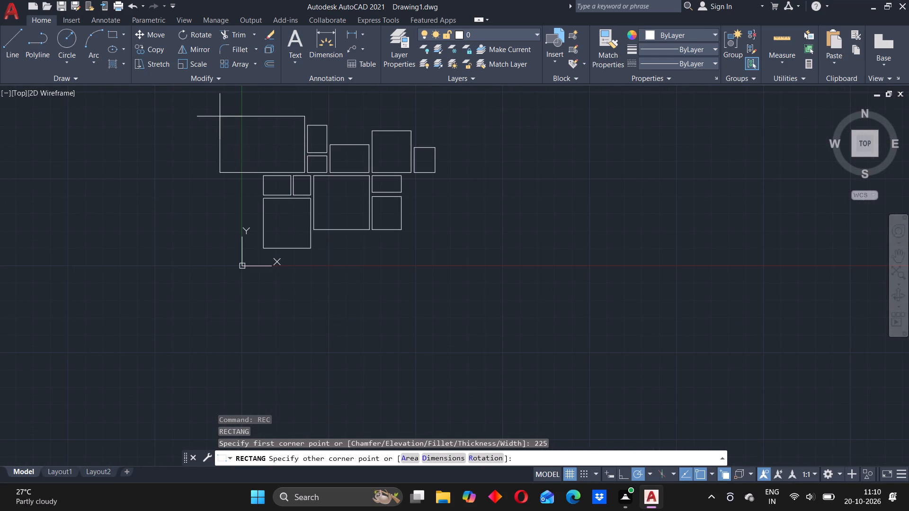
right_click(217, 114)
click(266, 177)
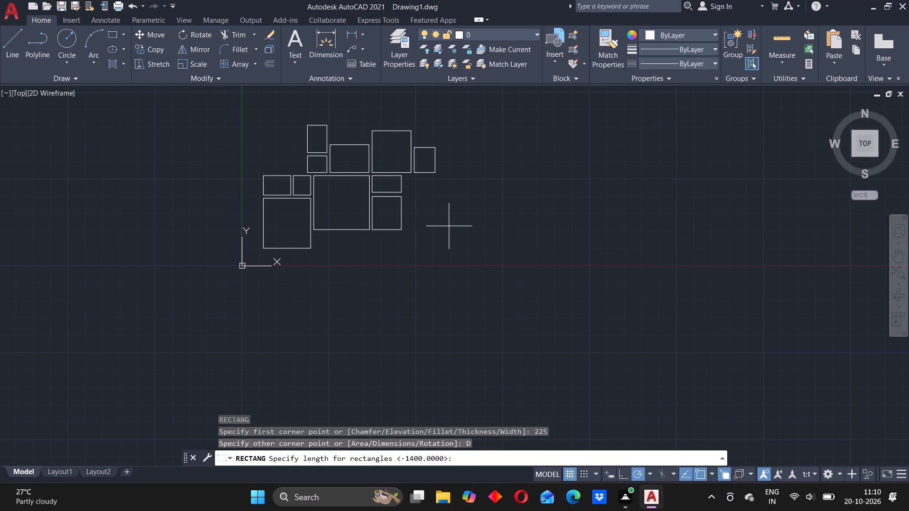
text(-3600)
key(Return)
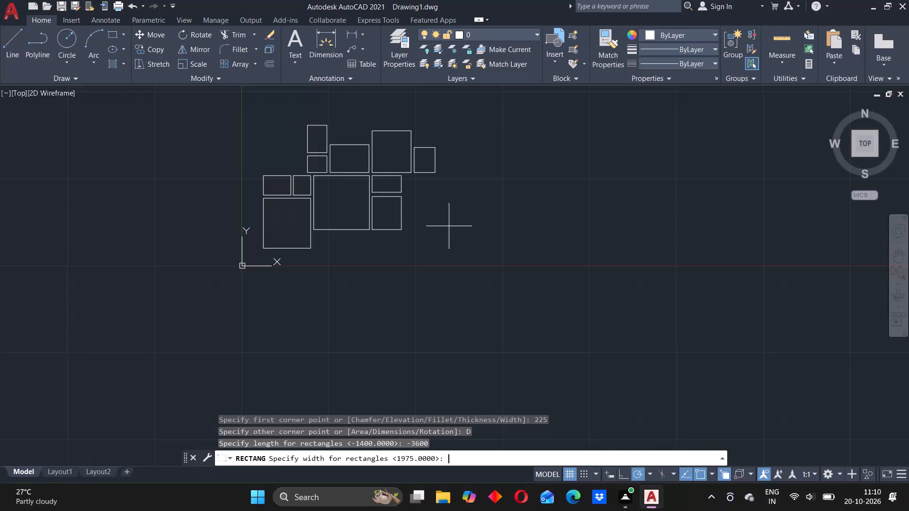
text(3400)
key(Return)
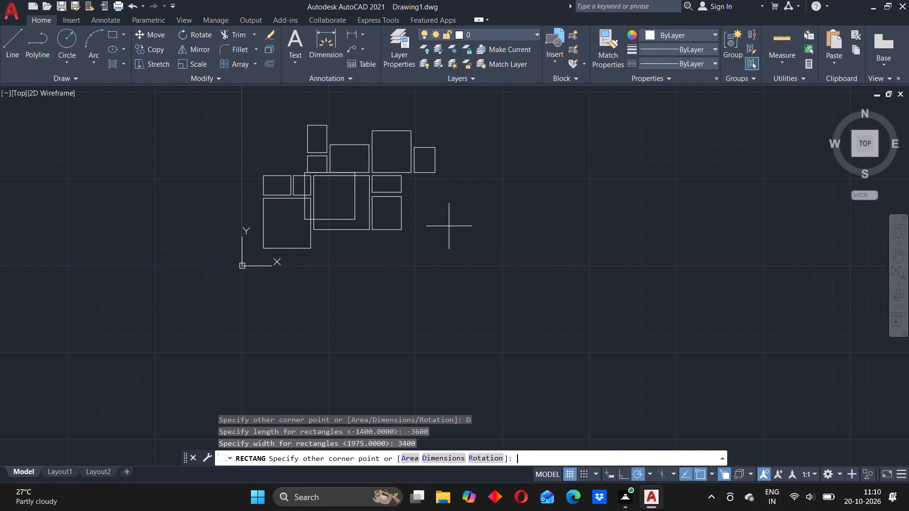
click(223, 137)
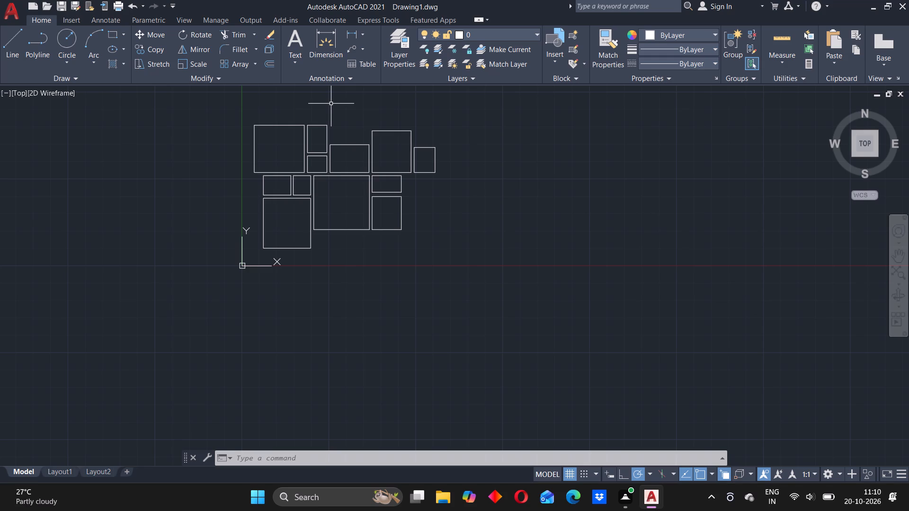
Trace a polyline from the top-left room's upper-left corner along the stepped upper outline to the far-right room's lower-right corner.
click(43, 42)
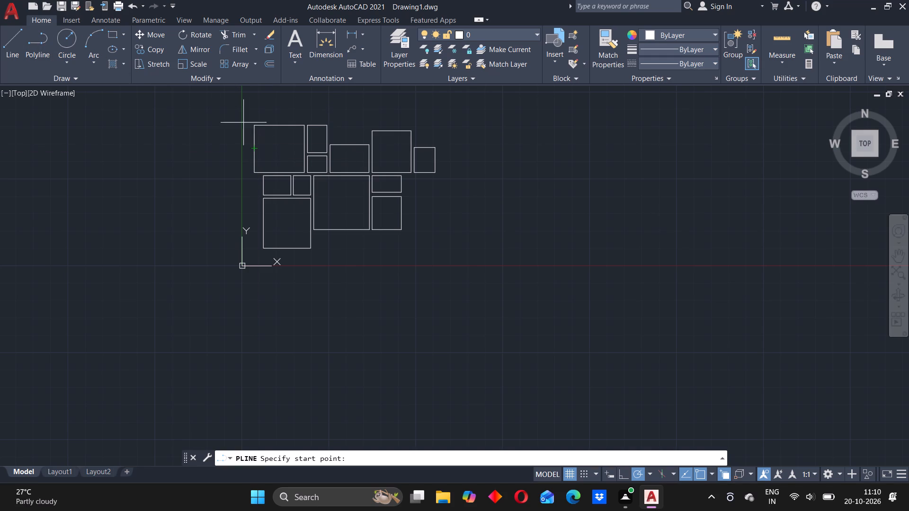
scroll(257, 126, down, 2)
scroll(257, 129, up, 6)
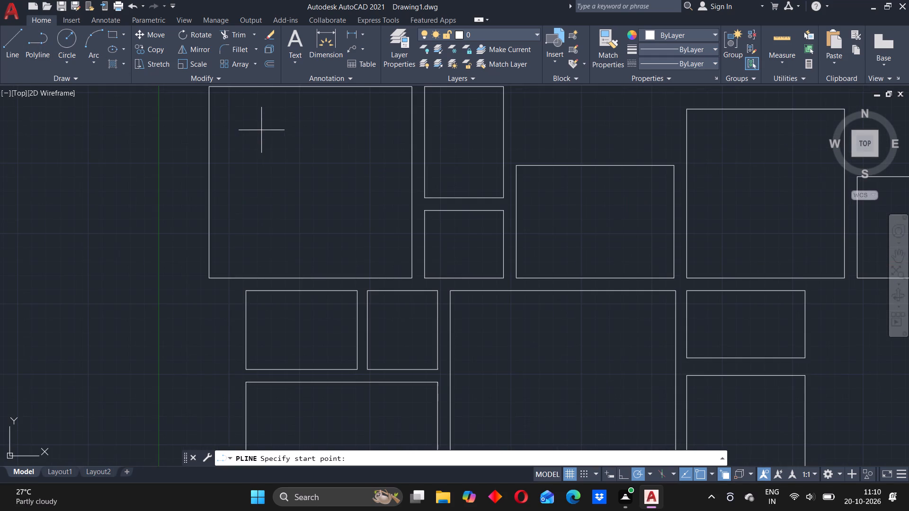
scroll(236, 107, down, 2)
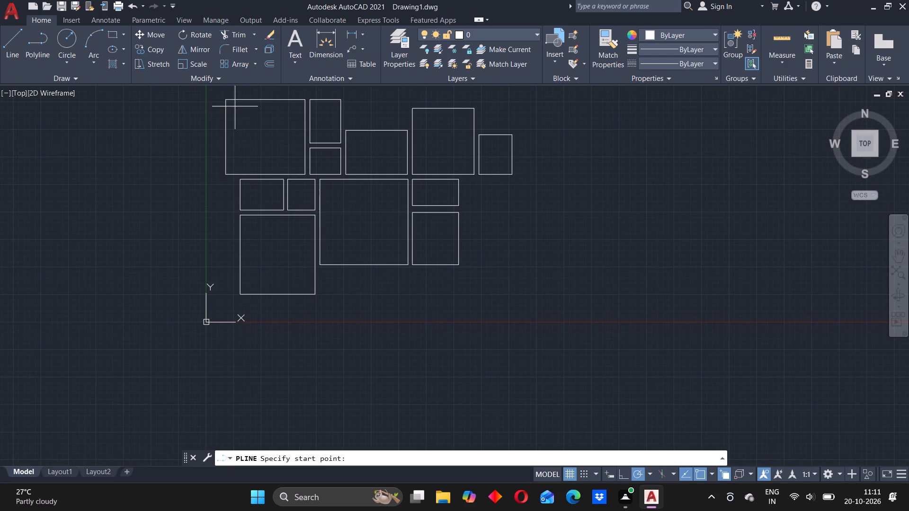
scroll(229, 103, up, 1)
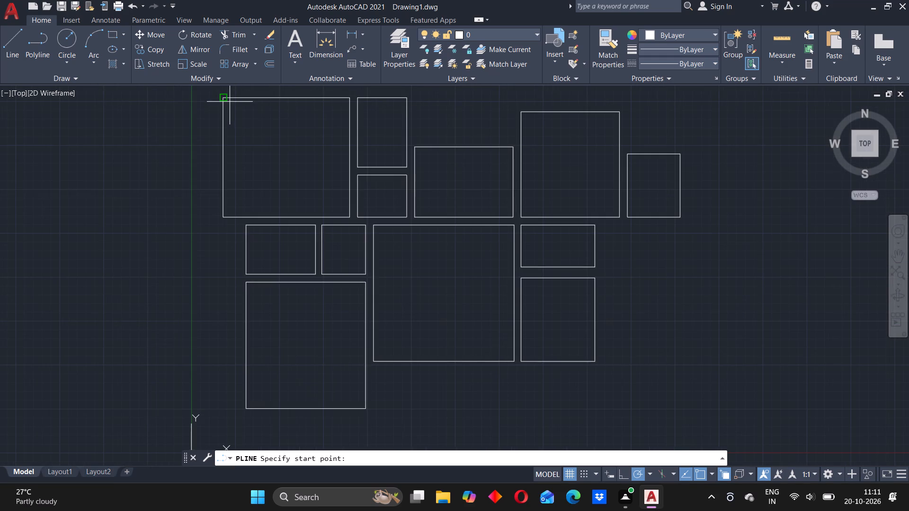
click(223, 99)
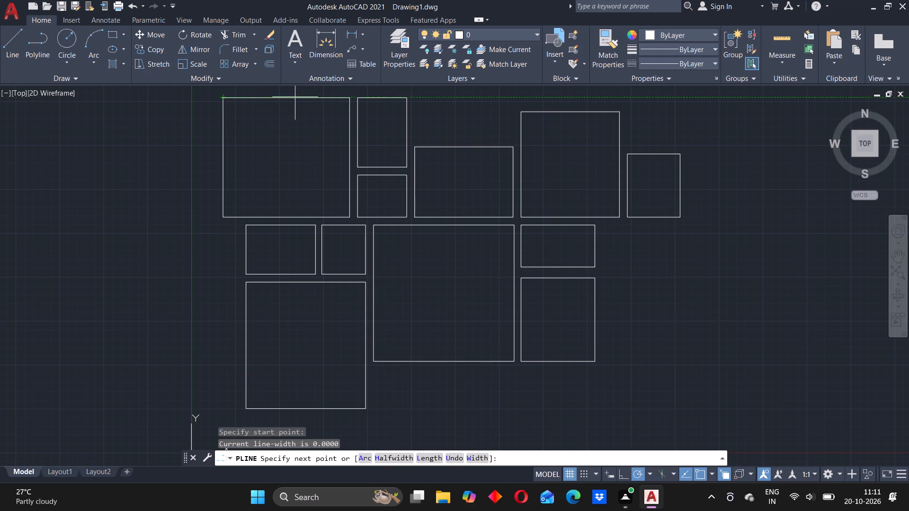
click(410, 100)
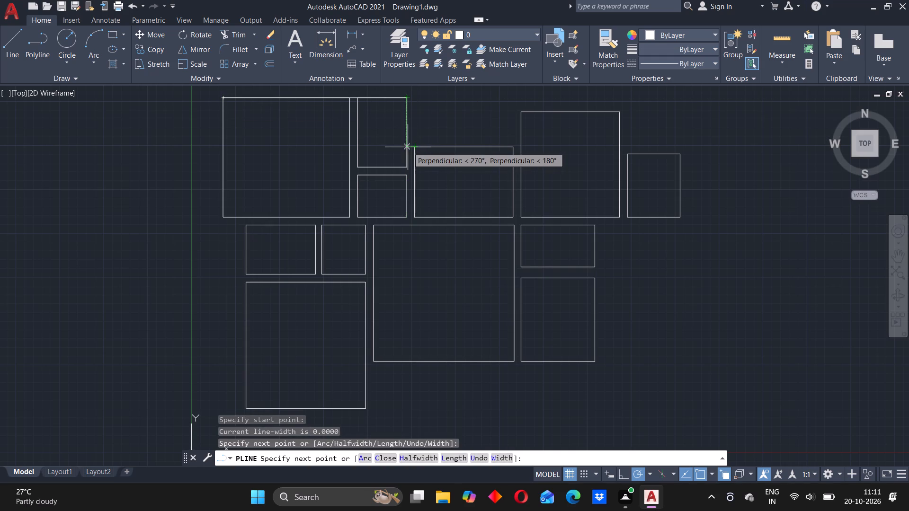
click(406, 148)
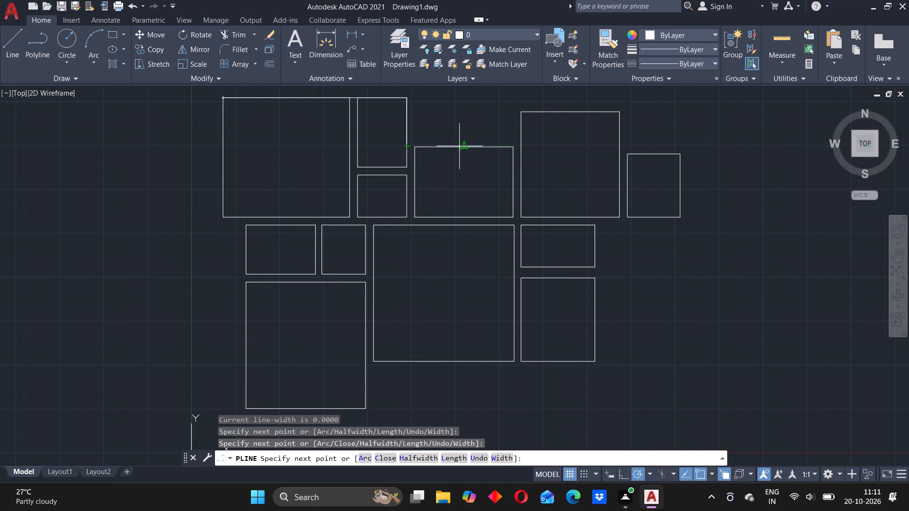
click(523, 150)
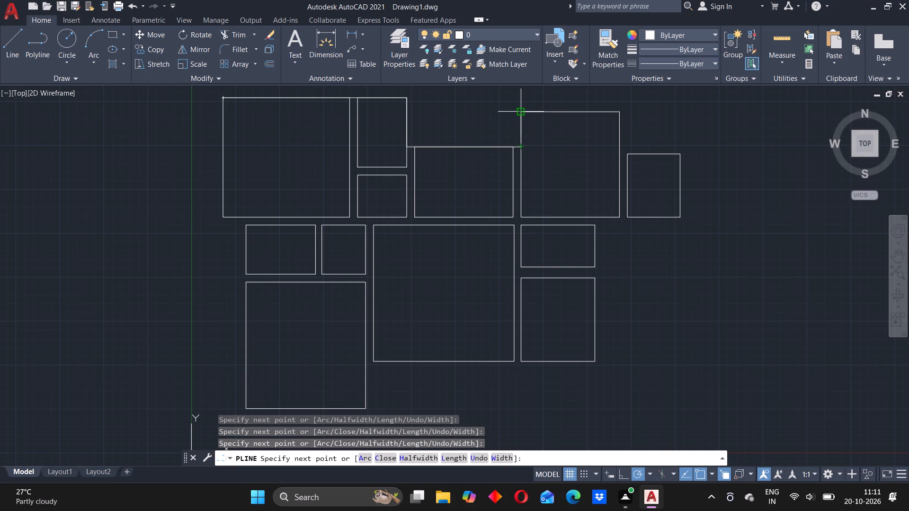
click(520, 111)
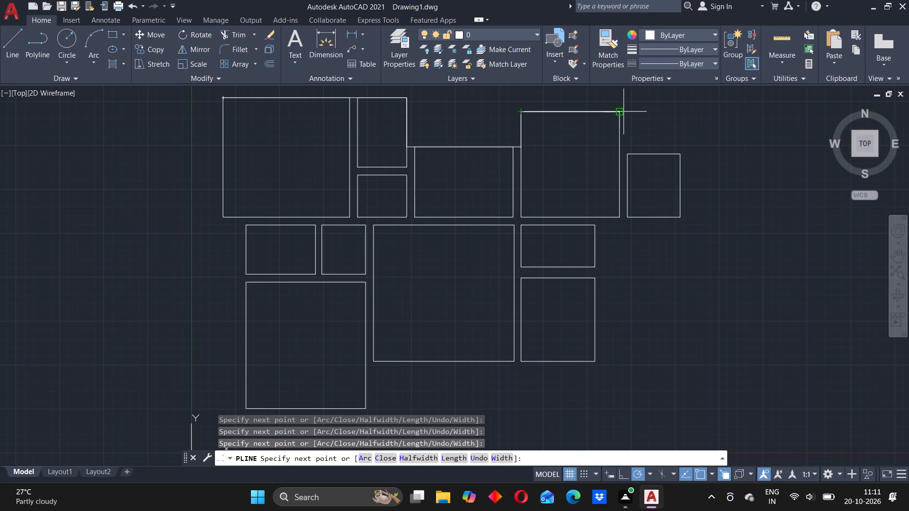
click(622, 112)
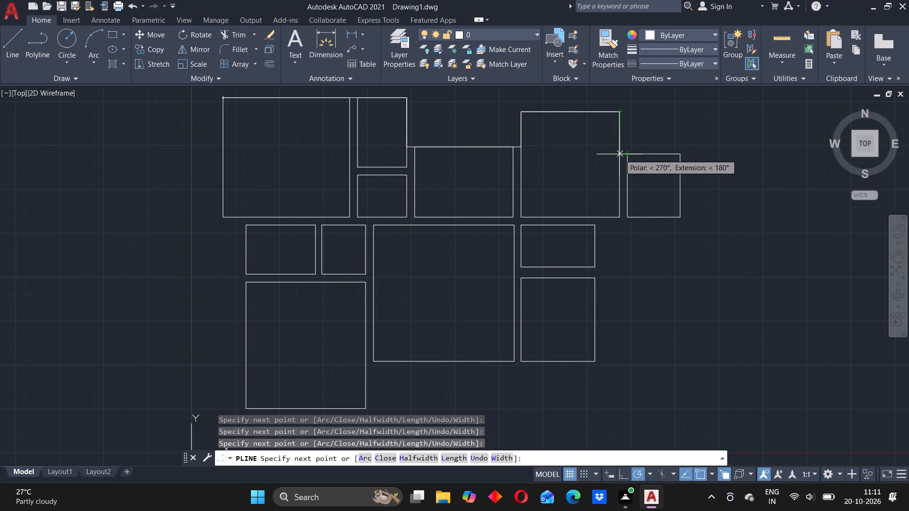
click(620, 154)
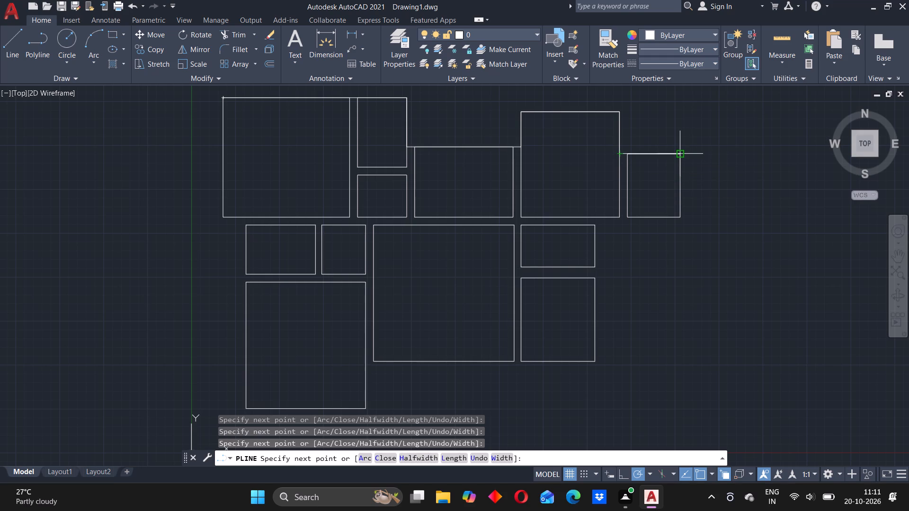
click(681, 156)
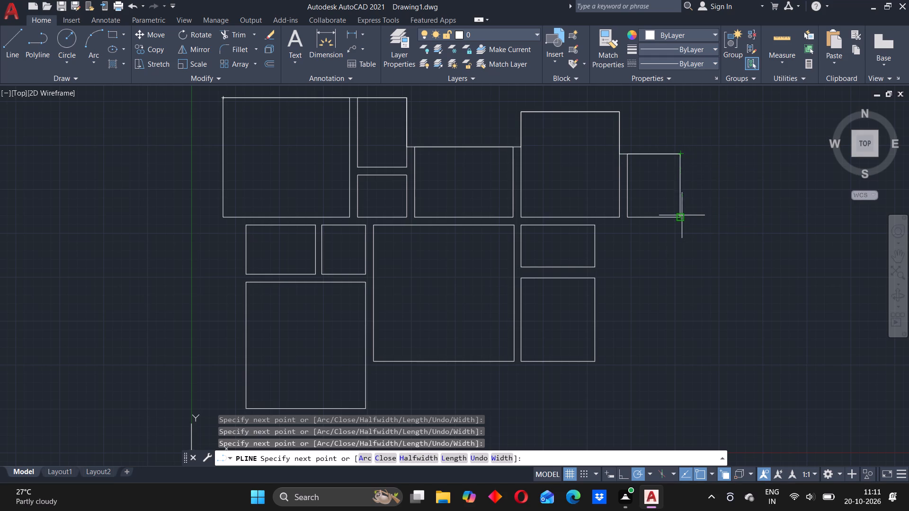
click(682, 216)
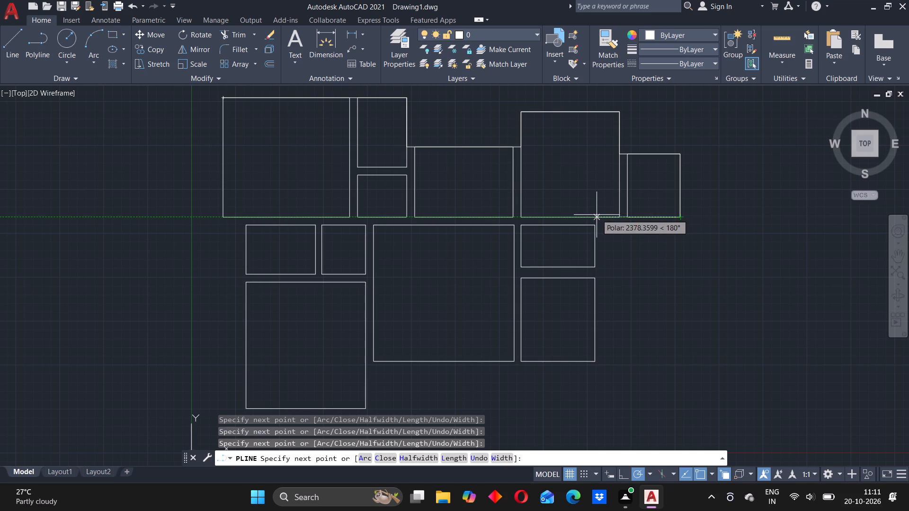
Continue the polyline around the lower rooms' outer edges back to its start point and finish it.
click(595, 218)
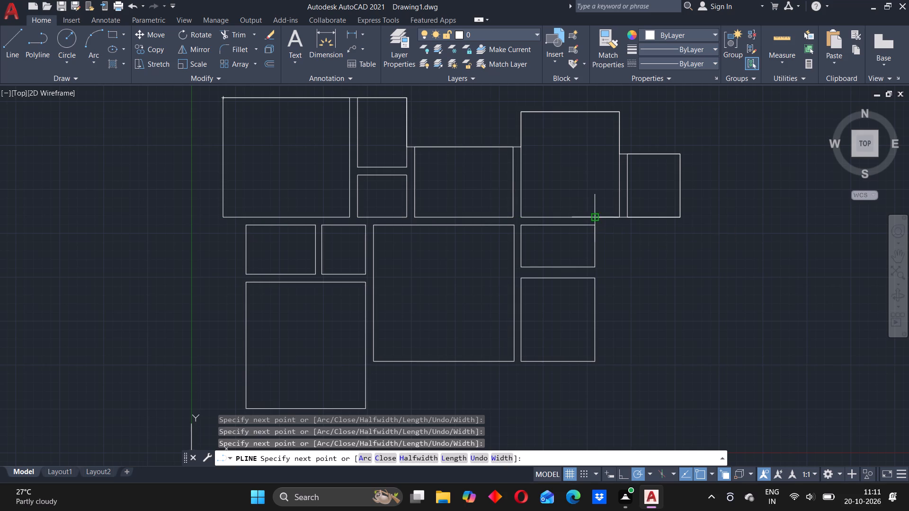
click(597, 364)
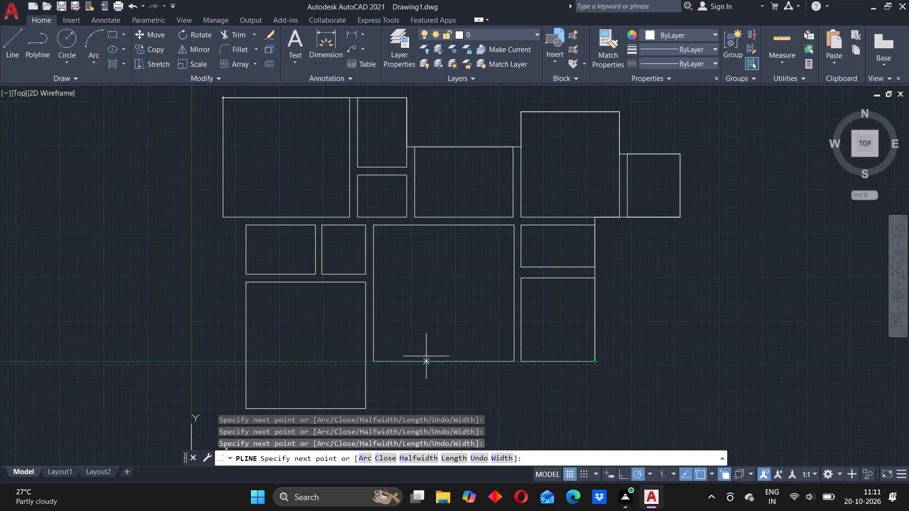
click(367, 363)
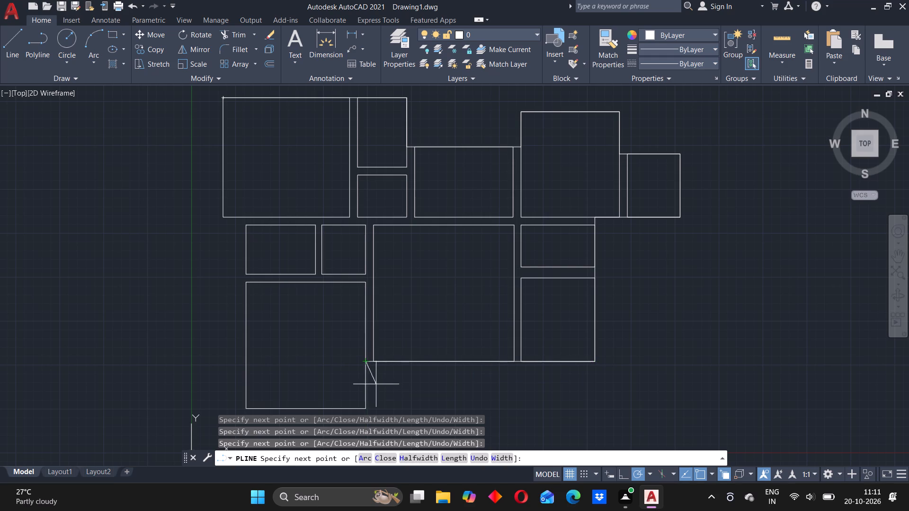
click(365, 412)
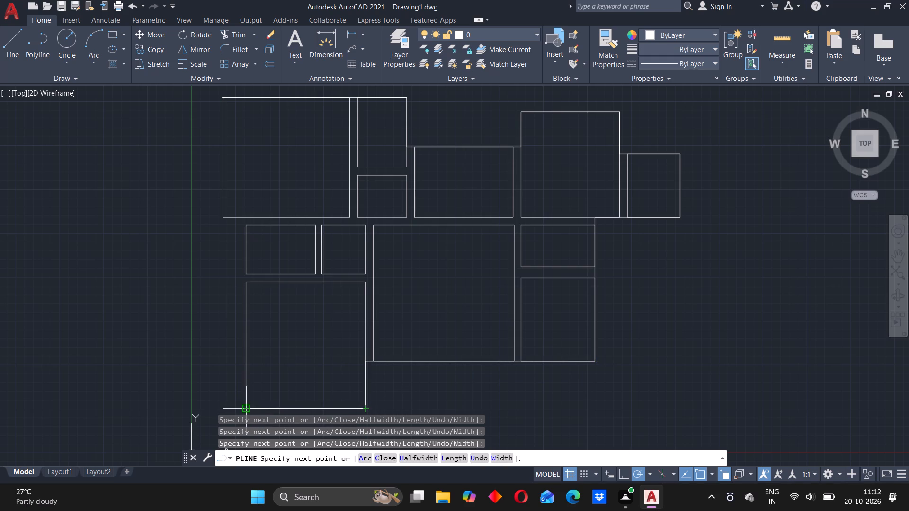
click(246, 409)
click(242, 219)
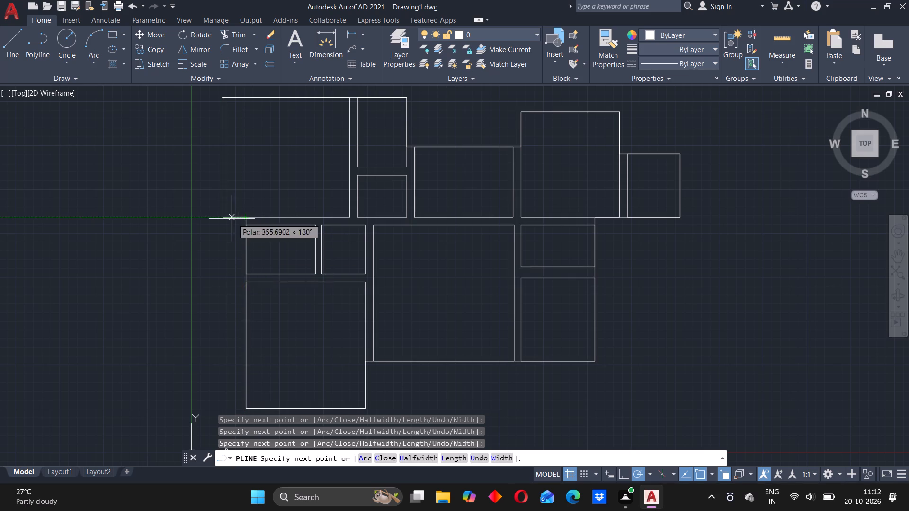
click(221, 218)
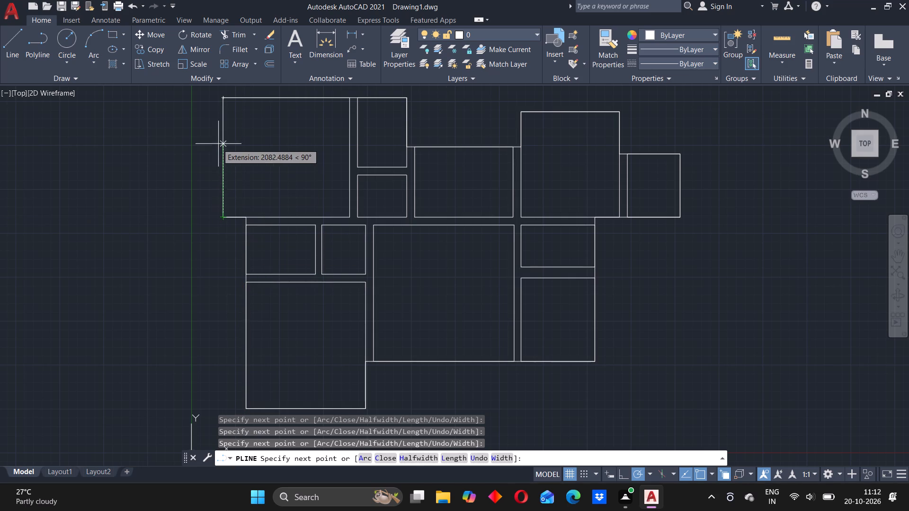
click(220, 97)
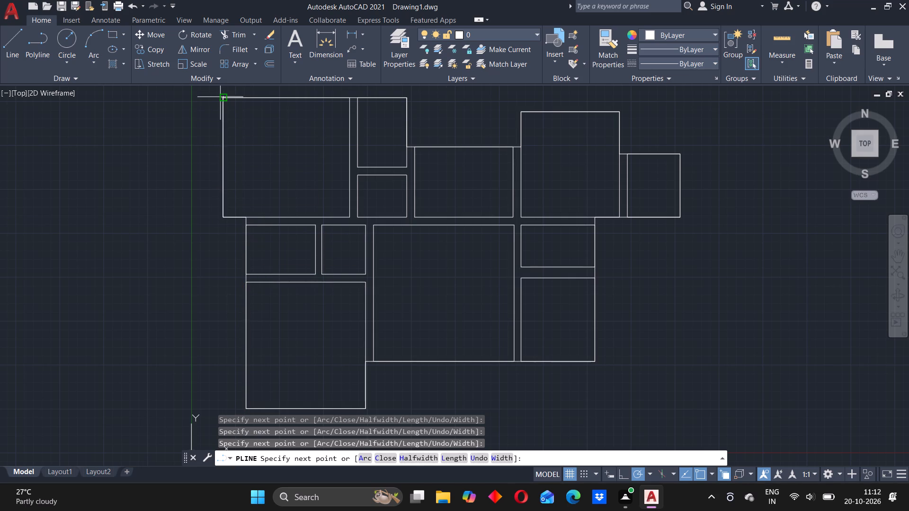
right_click(251, 141)
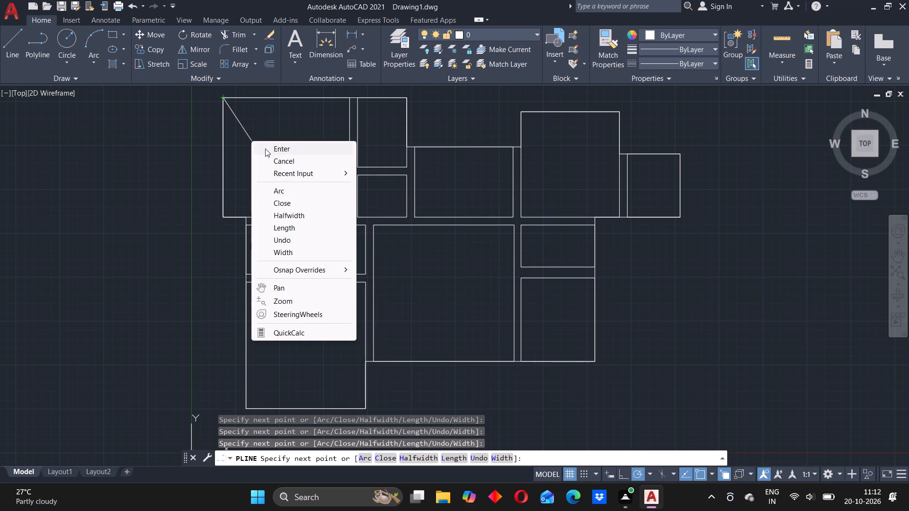
click(271, 147)
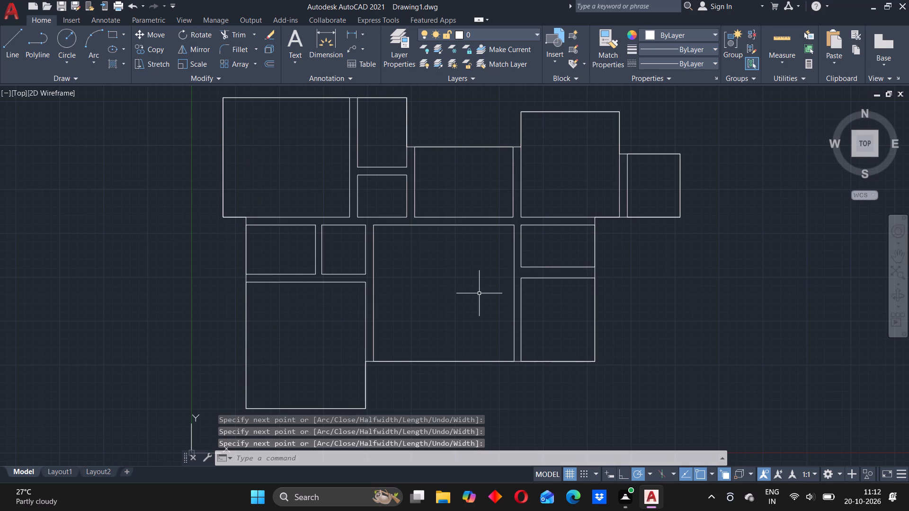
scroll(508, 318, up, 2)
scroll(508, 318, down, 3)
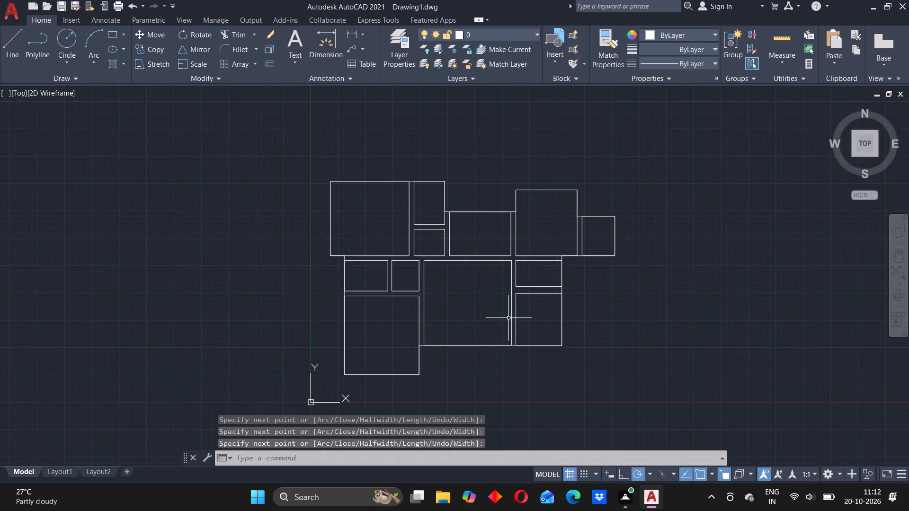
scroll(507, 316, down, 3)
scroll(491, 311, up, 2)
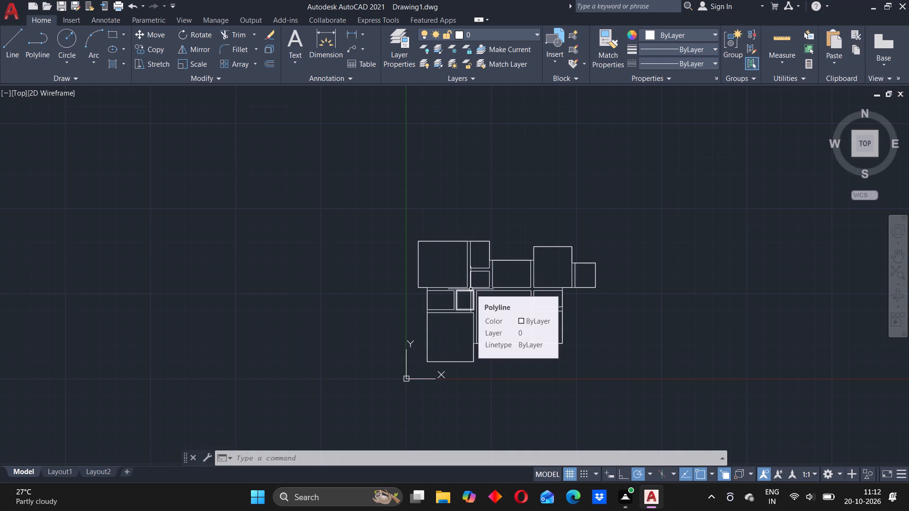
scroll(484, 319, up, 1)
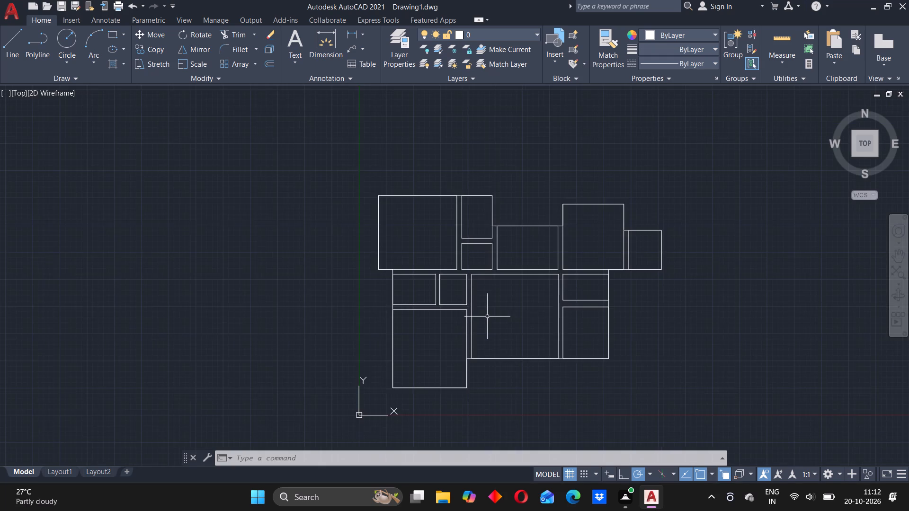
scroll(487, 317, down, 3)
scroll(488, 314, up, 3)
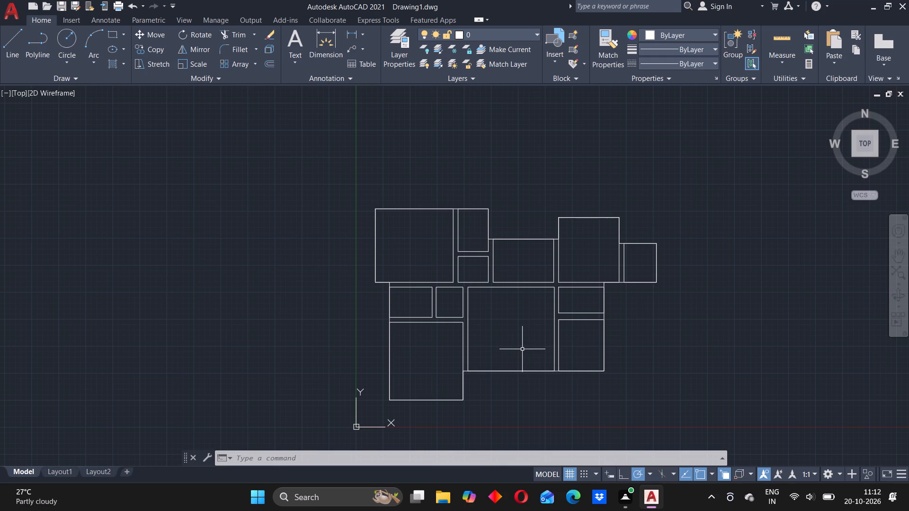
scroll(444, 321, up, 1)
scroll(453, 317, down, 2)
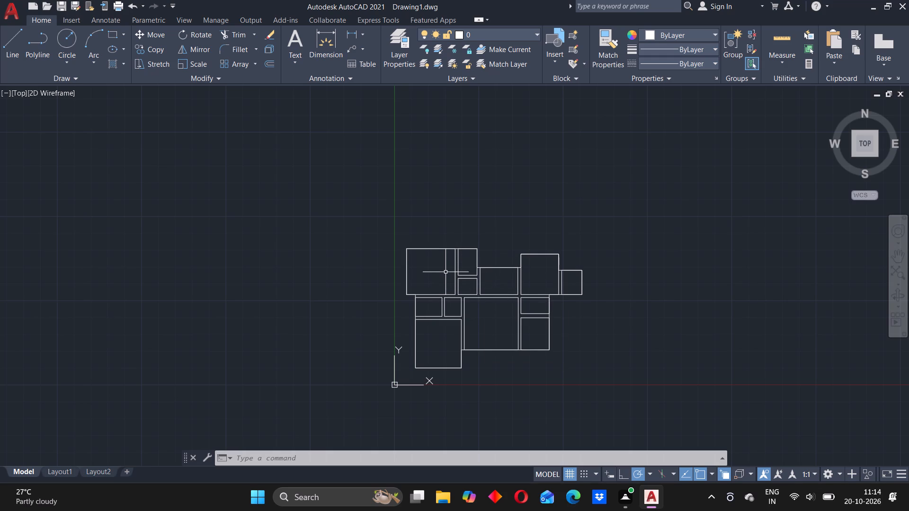
Offset the floor plan's outer boundary polyline outward by 225.
scroll(433, 262, down, 1)
scroll(433, 261, up, 2)
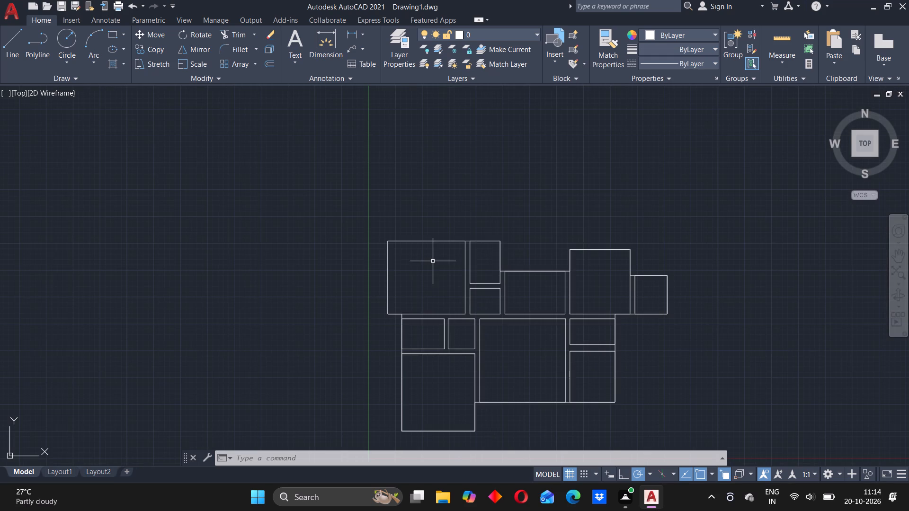
key(o)
key(Return)
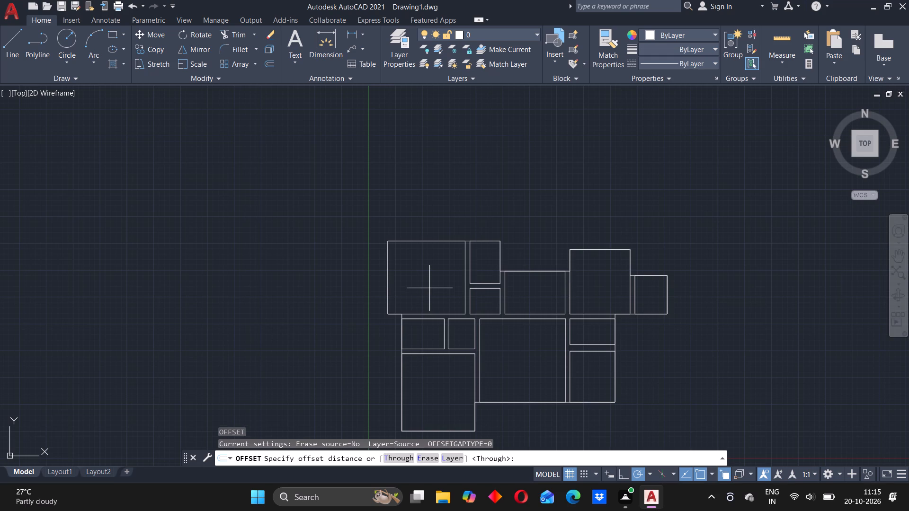
text(225)
key(Return)
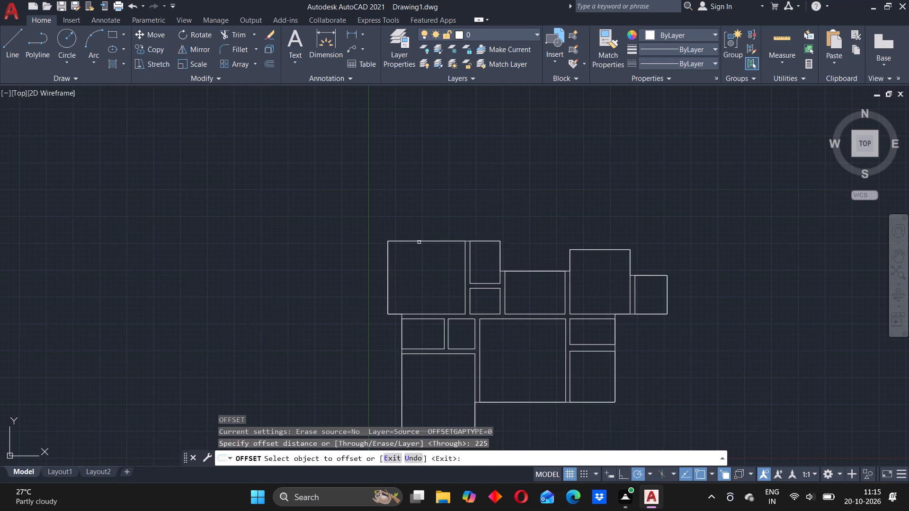
click(420, 241)
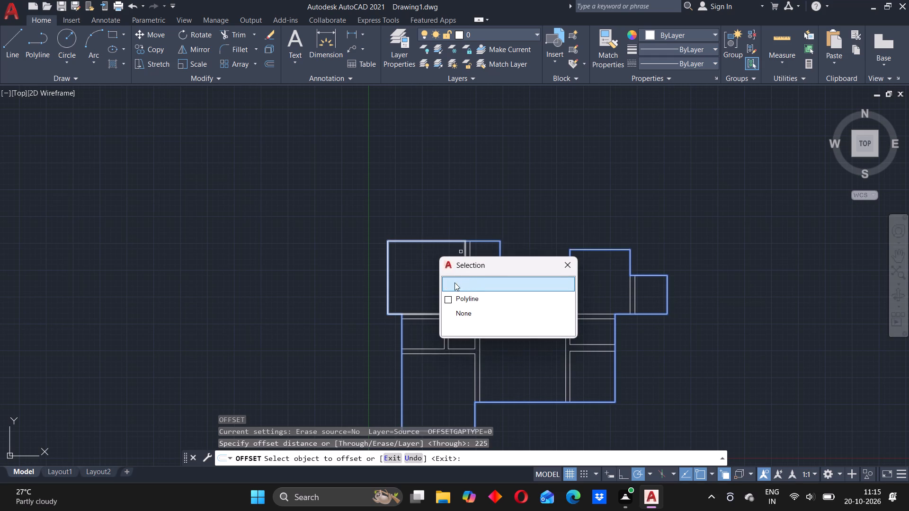
click(450, 283)
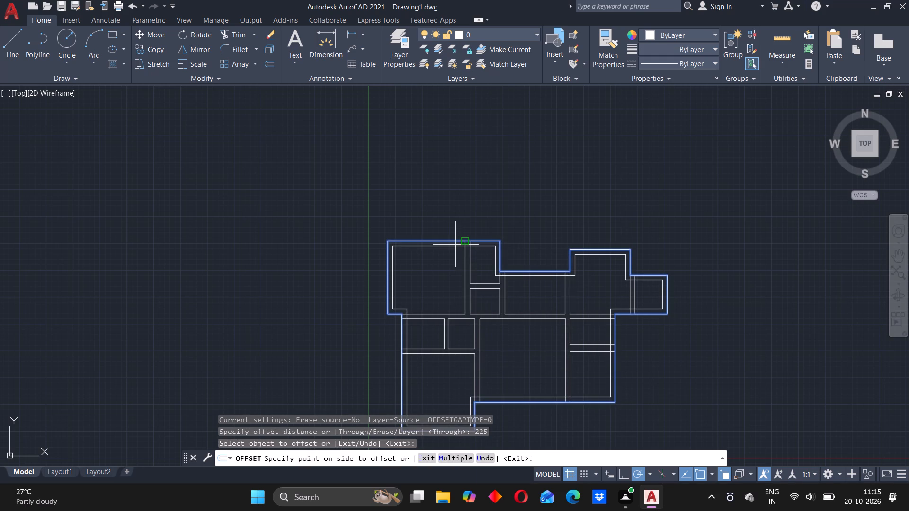
click(463, 198)
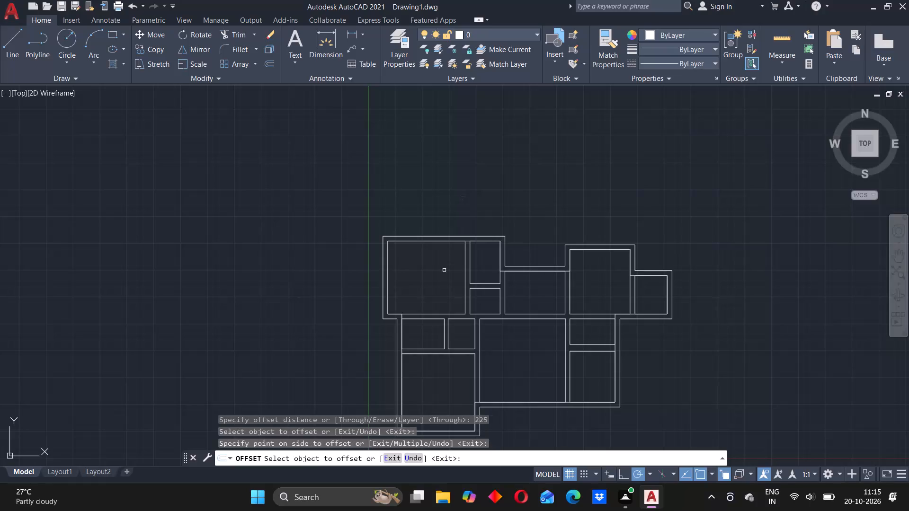
scroll(501, 308, down, 2)
scroll(496, 305, up, 2)
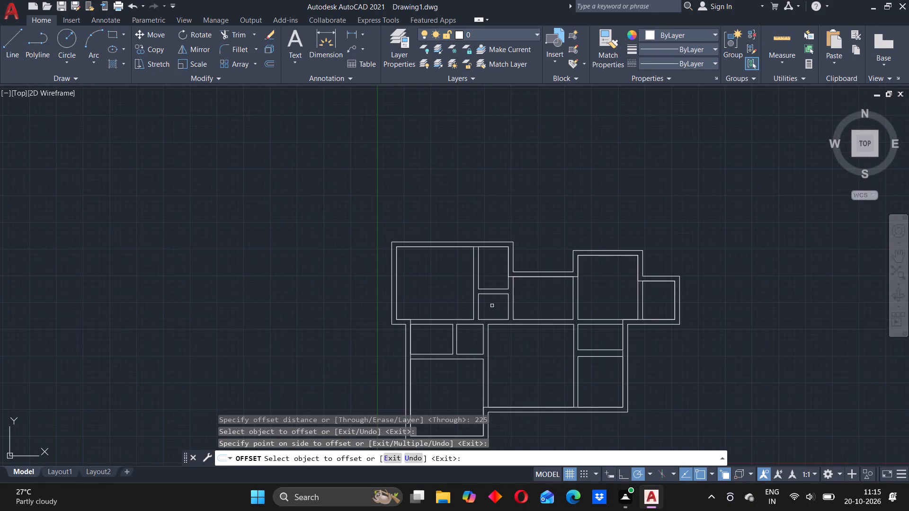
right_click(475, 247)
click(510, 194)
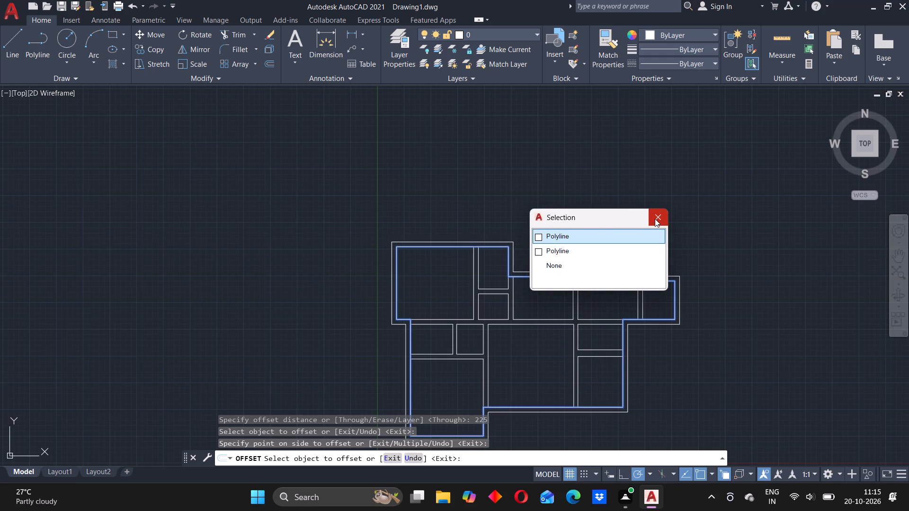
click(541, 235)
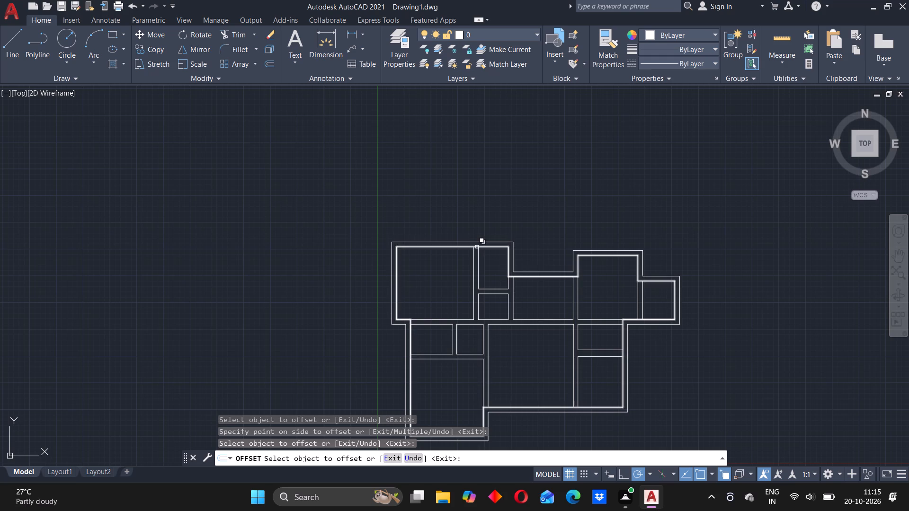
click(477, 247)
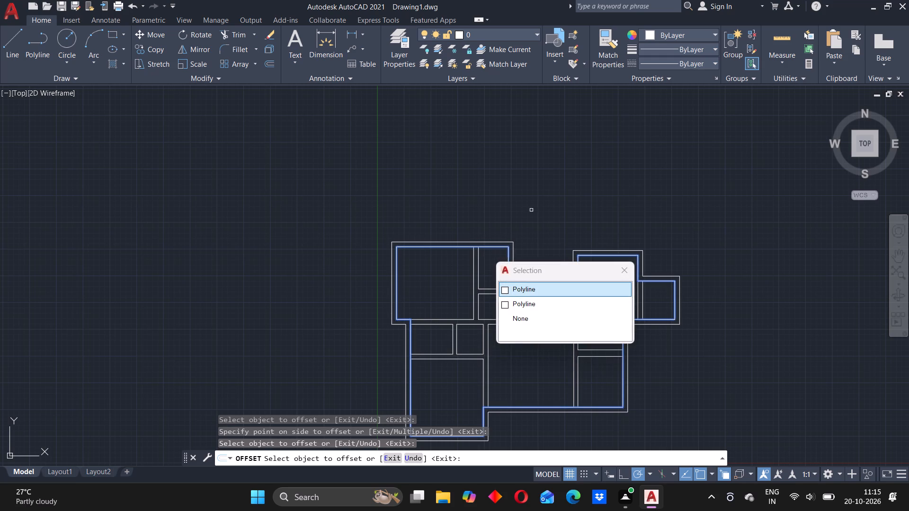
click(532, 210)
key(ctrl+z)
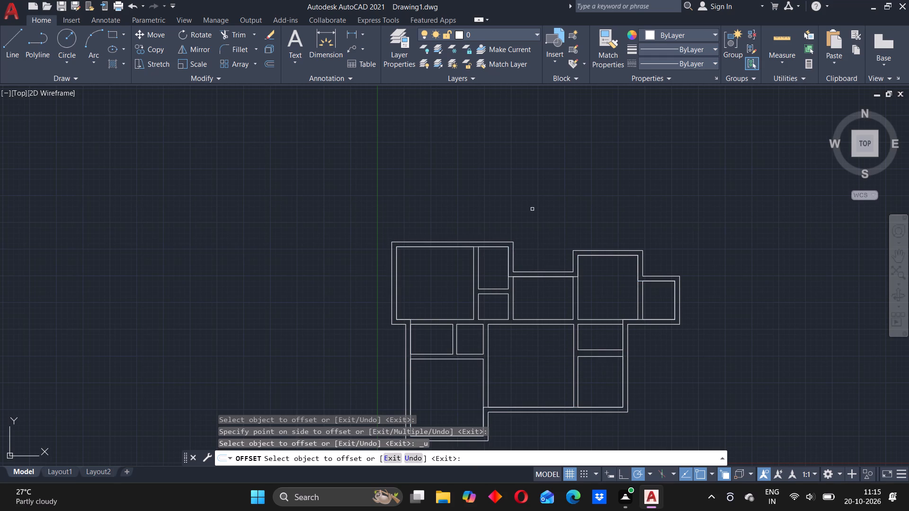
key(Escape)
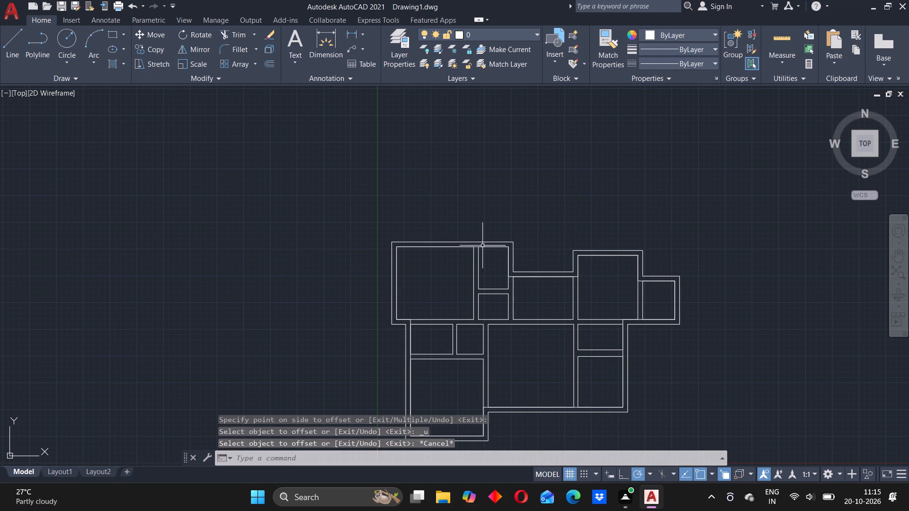
Delete the original traced boundary polyline along the rooms' outer edges, keeping the offset outer wall line.
click(477, 246)
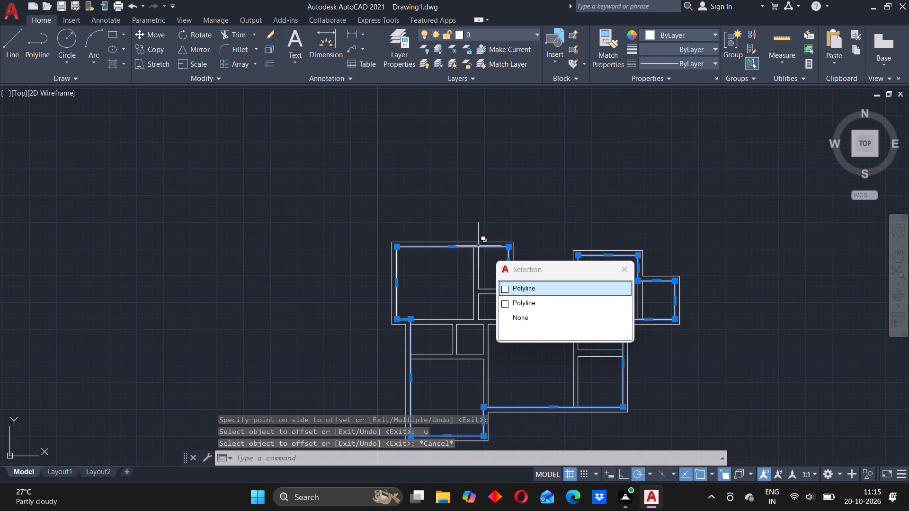
key(Delete)
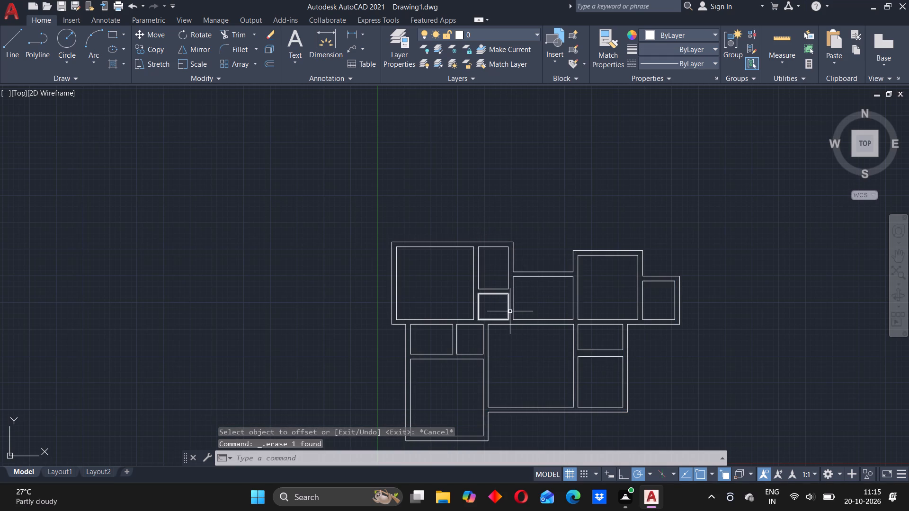
Draw a rectangle filling the notch in the upper outer wall, from its lower-left corner to the upper-left corner of the adjoining taller section.
scroll(497, 312, up, 2)
scroll(496, 310, down, 2)
scroll(495, 332, up, 1)
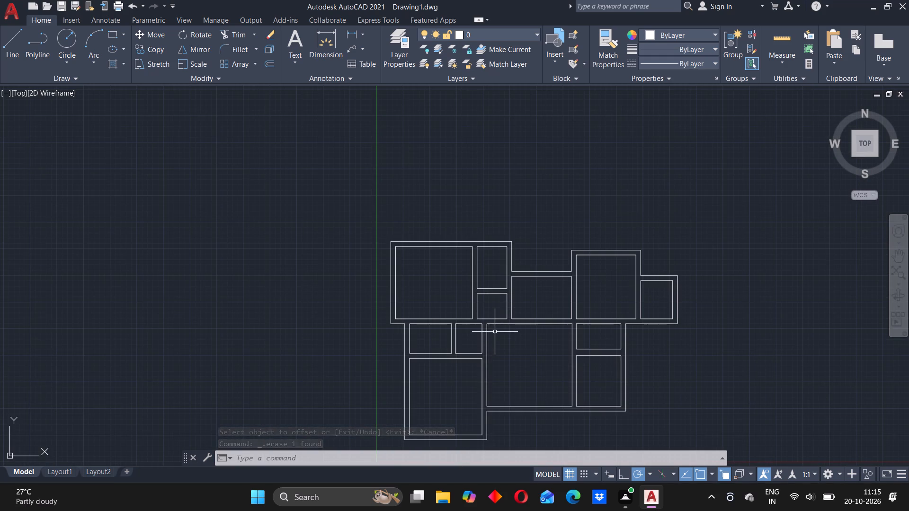
scroll(494, 330, down, 3)
scroll(476, 350, up, 6)
scroll(472, 350, down, 8)
scroll(459, 374, up, 3)
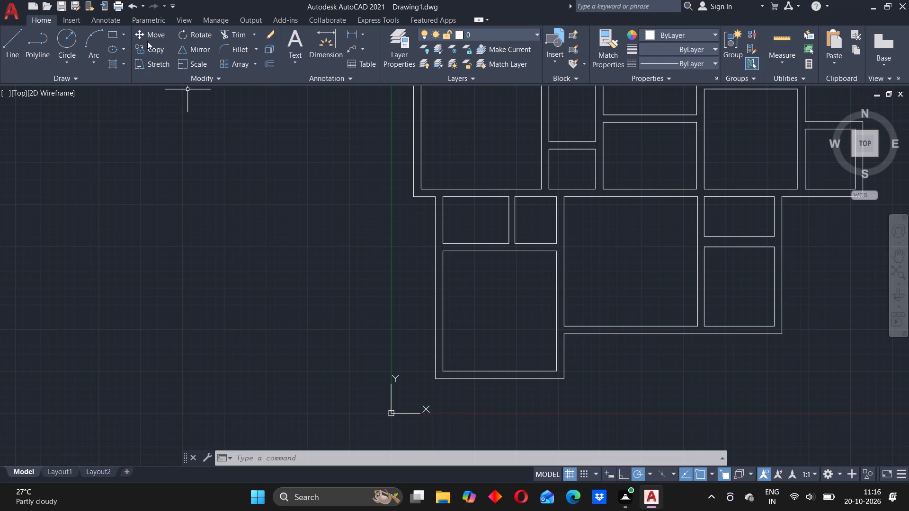
click(108, 35)
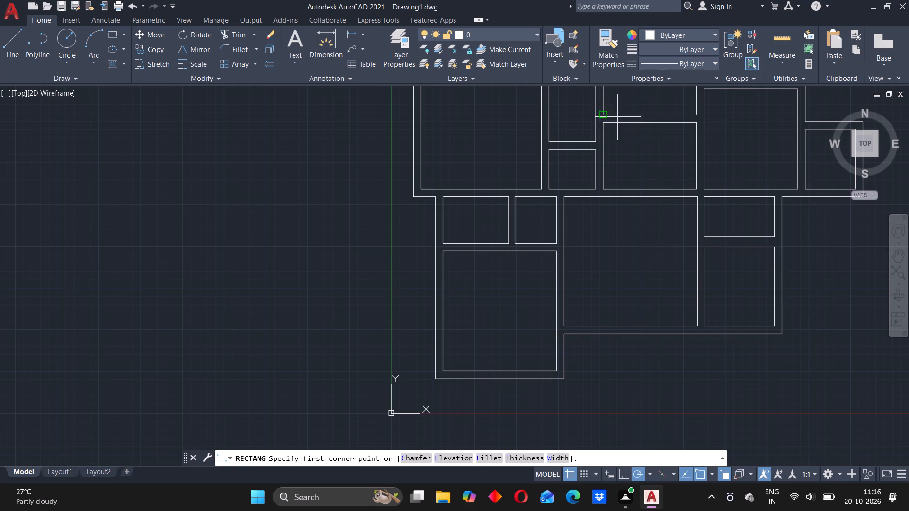
click(603, 112)
scroll(660, 108, up, 3)
scroll(660, 113, down, 3)
click(681, 98)
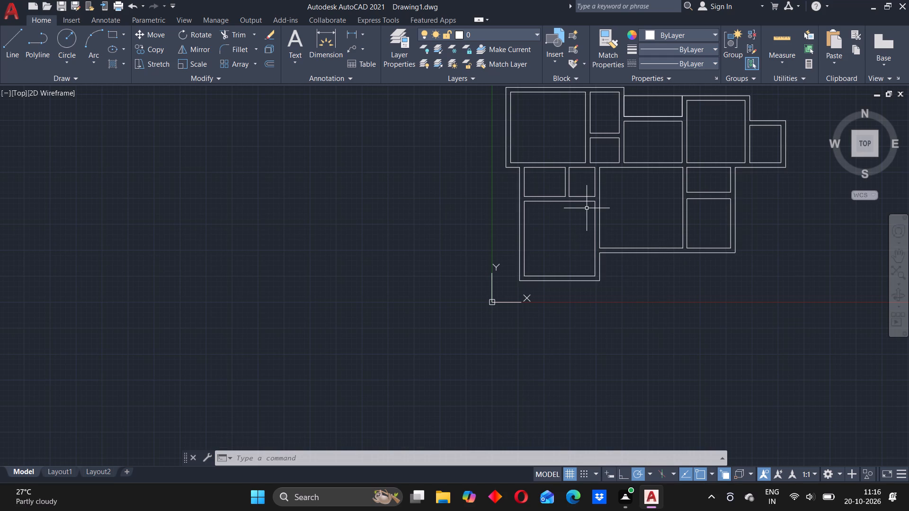
Draw a rectangle below the large central room, from the outer wall's inside corner to the lower-right room's left edge, level with the plan's bottom wall line.
key(Return)
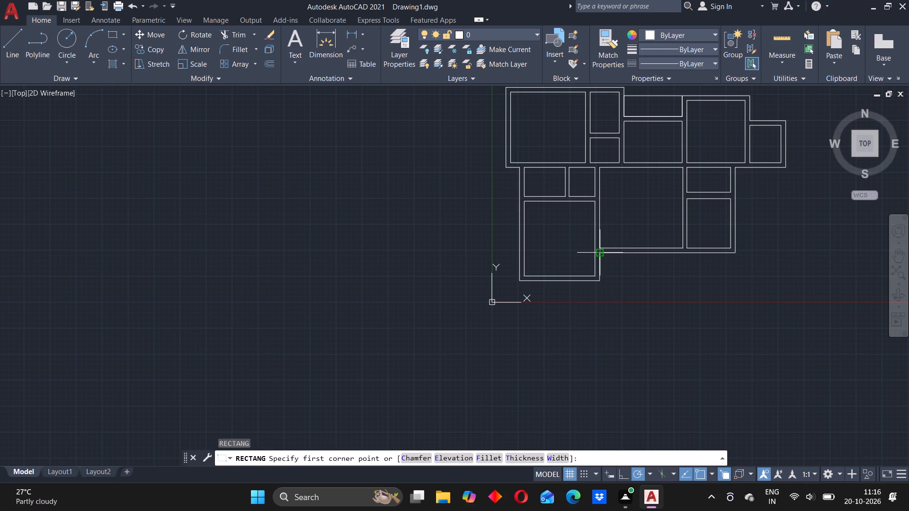
click(603, 253)
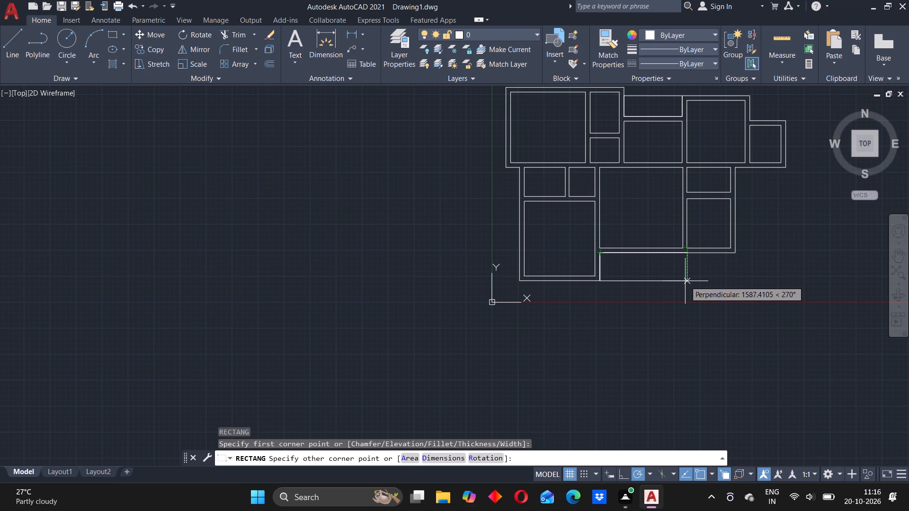
click(685, 281)
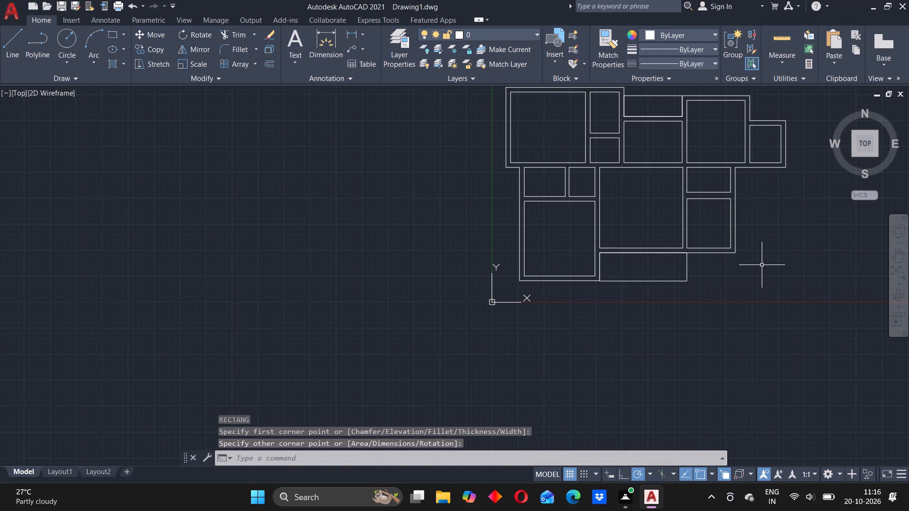
Draw a rectangle above the far-right room, from its outer wall's upper-right corner to the neighbouring taller room's upper-right outer corner.
scroll(759, 139, down, 3)
scroll(759, 139, up, 4)
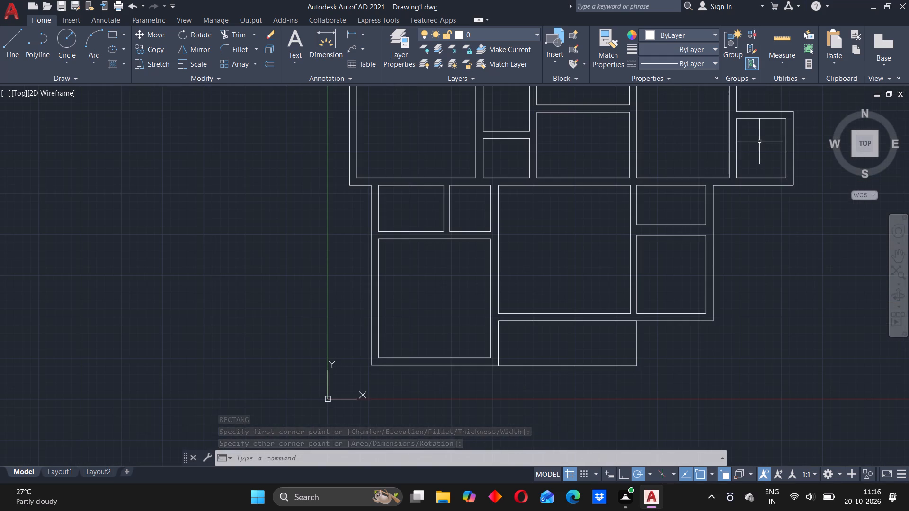
key(Return)
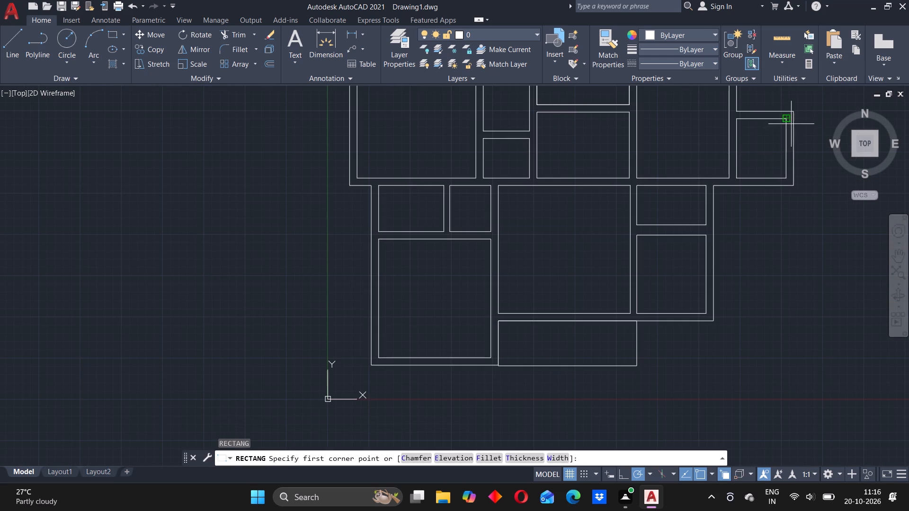
scroll(791, 108, up, 2)
scroll(744, 138, down, 4)
scroll(742, 131, up, 2)
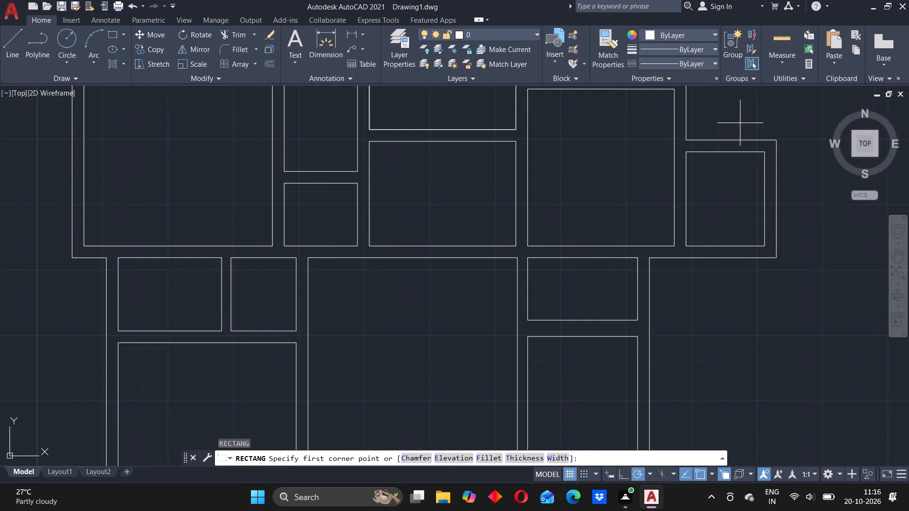
scroll(740, 123, down, 2)
scroll(741, 117, up, 2)
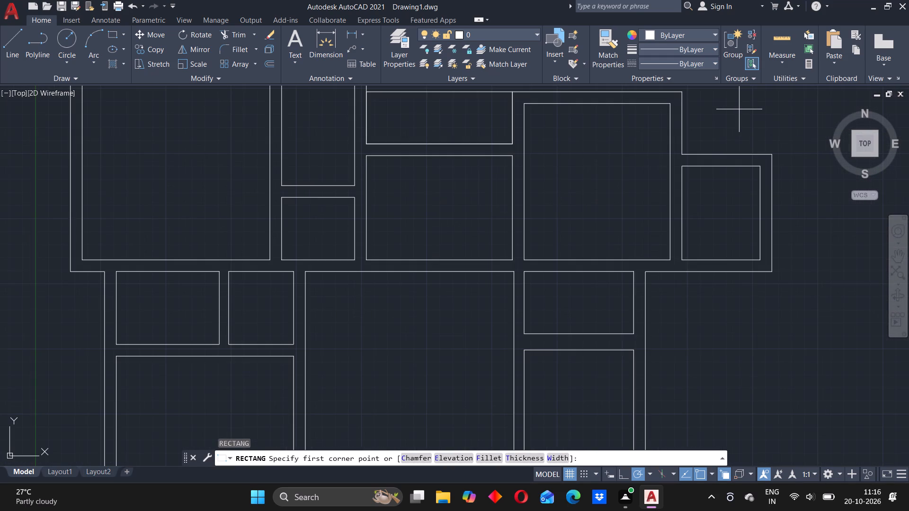
click(771, 155)
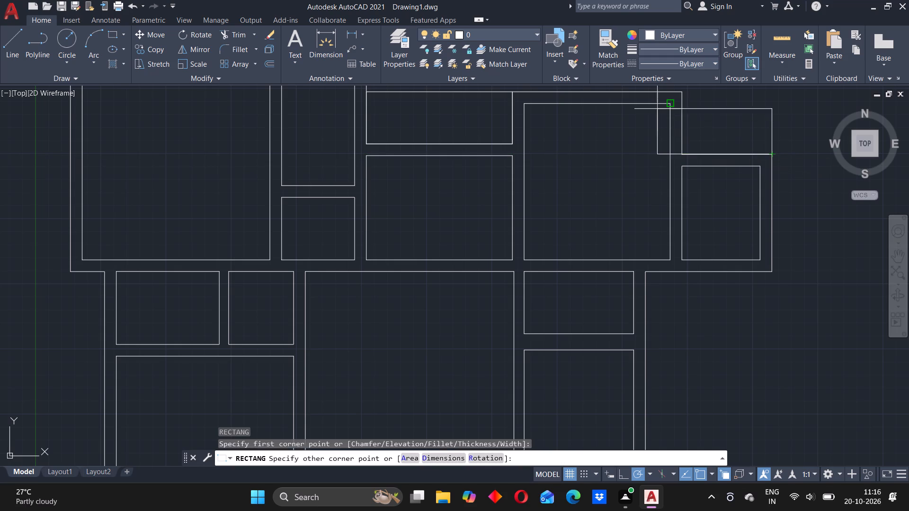
click(683, 91)
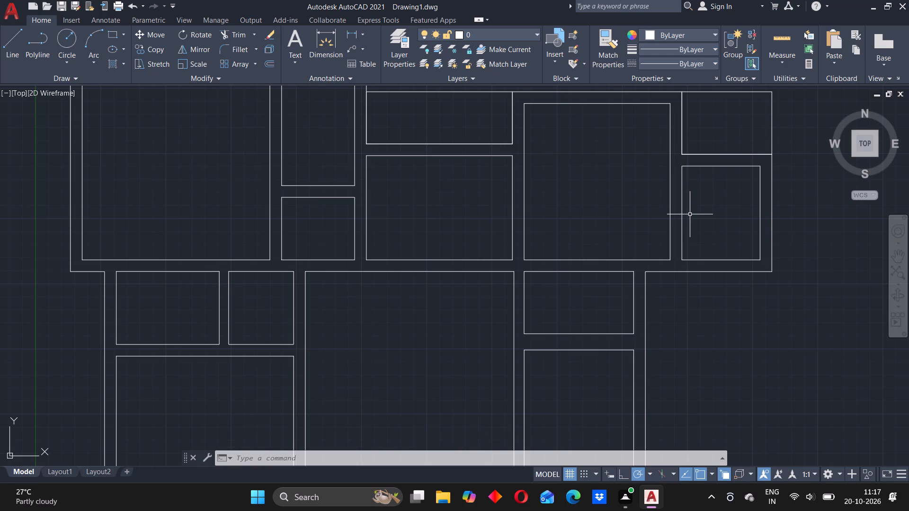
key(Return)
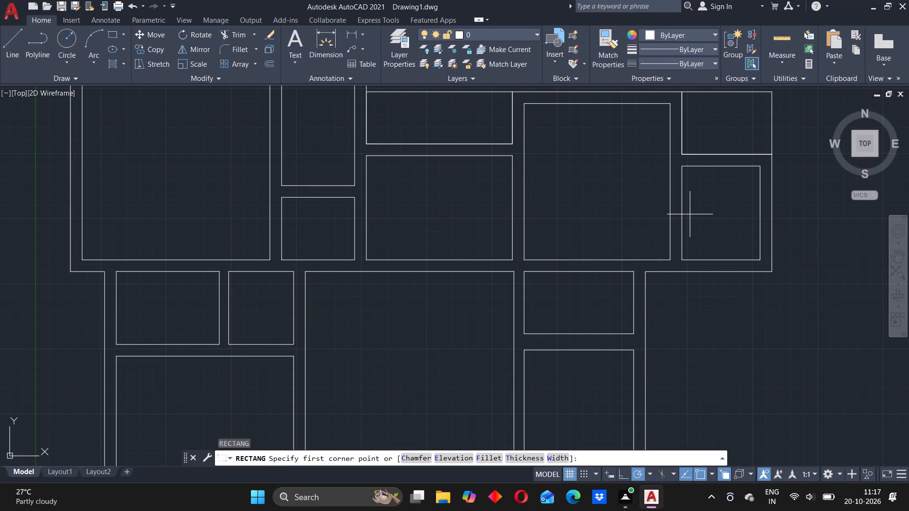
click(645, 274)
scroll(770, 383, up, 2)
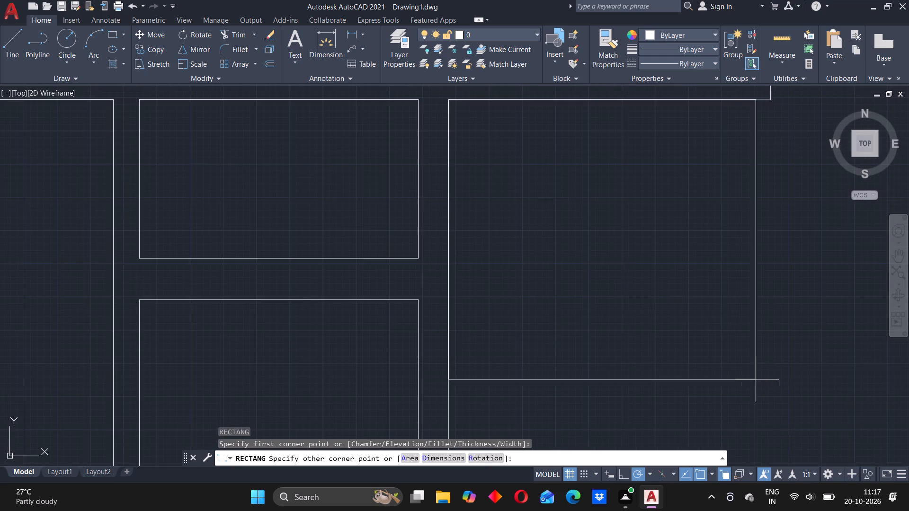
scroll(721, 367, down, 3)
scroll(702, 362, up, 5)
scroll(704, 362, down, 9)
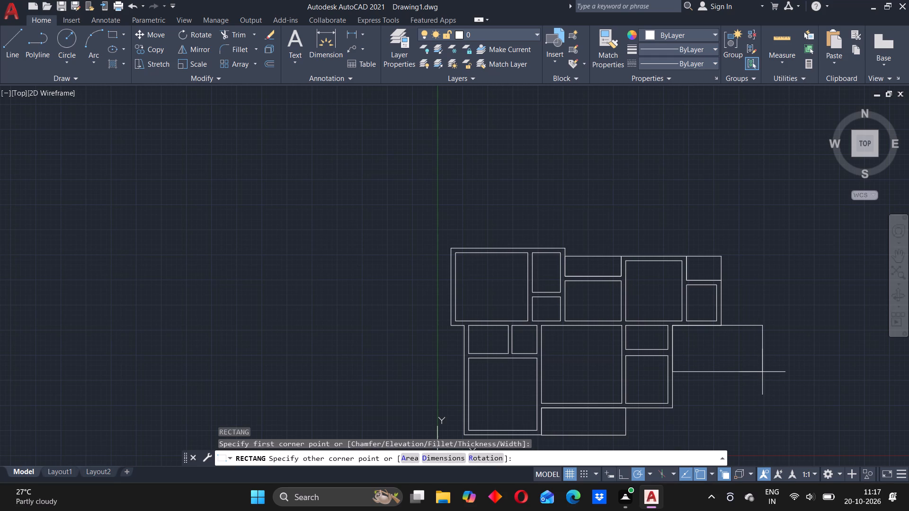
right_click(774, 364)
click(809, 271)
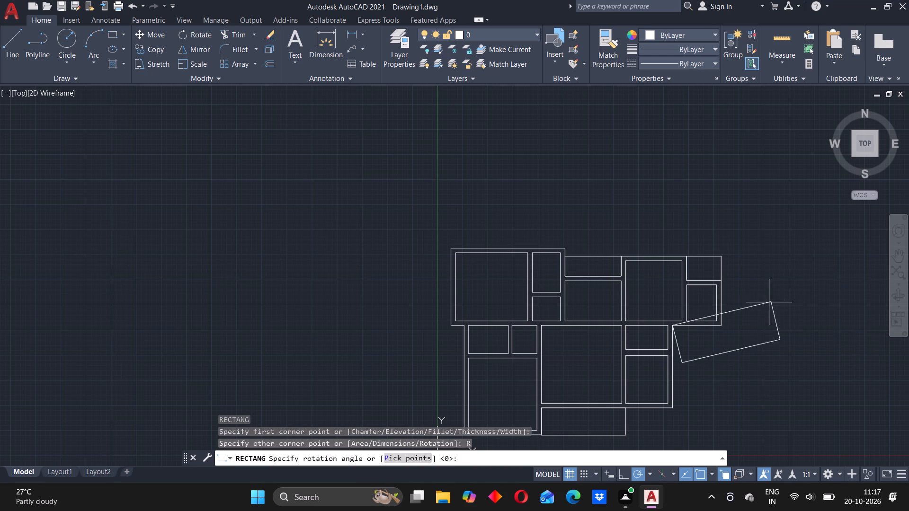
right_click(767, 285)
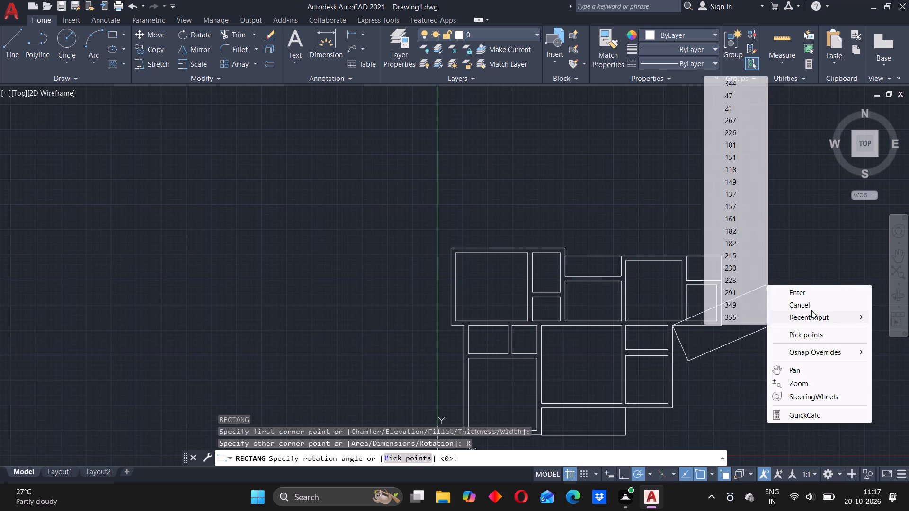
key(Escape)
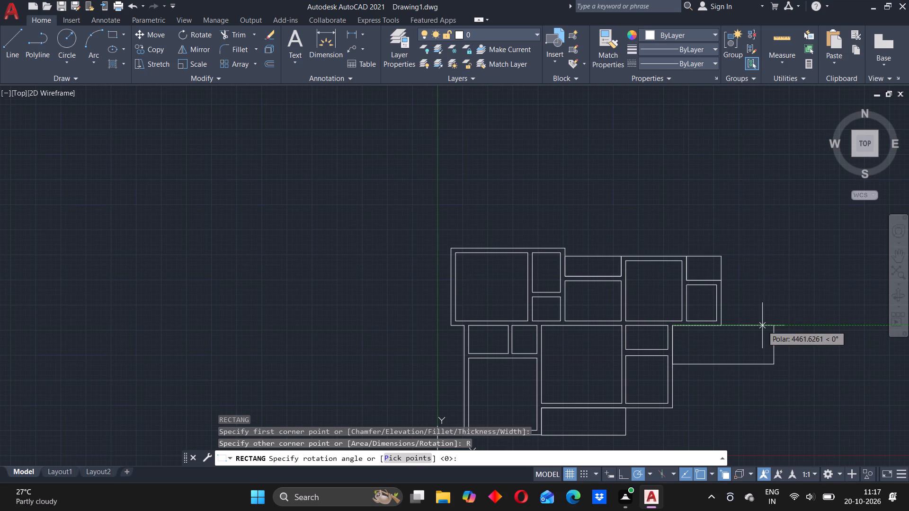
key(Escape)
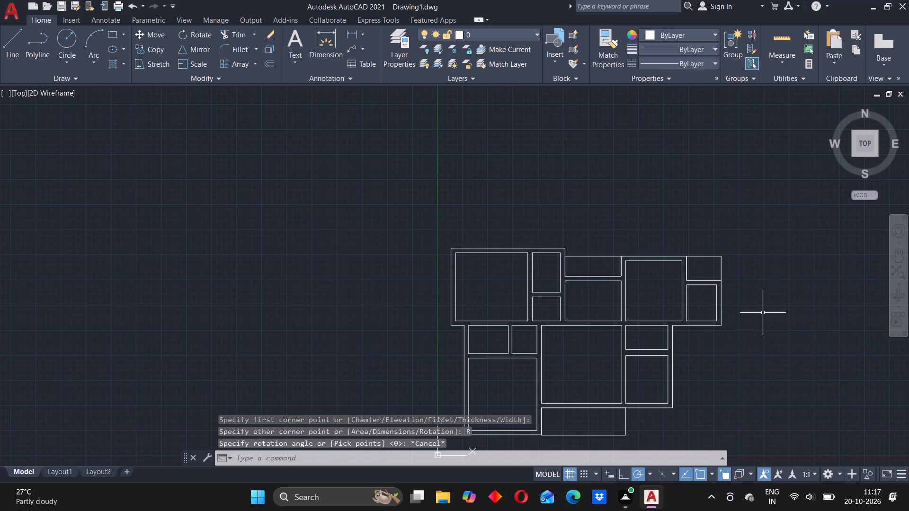
Draw a rectangle 2425 long and 3025 wide, extending down-right from the outer wall's inside corner below the far-right room.
key(Return)
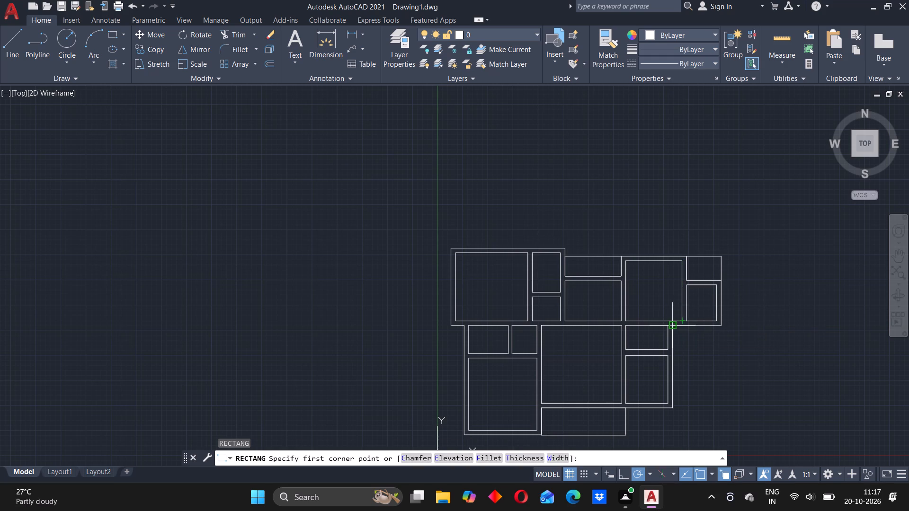
click(674, 329)
right_click(752, 344)
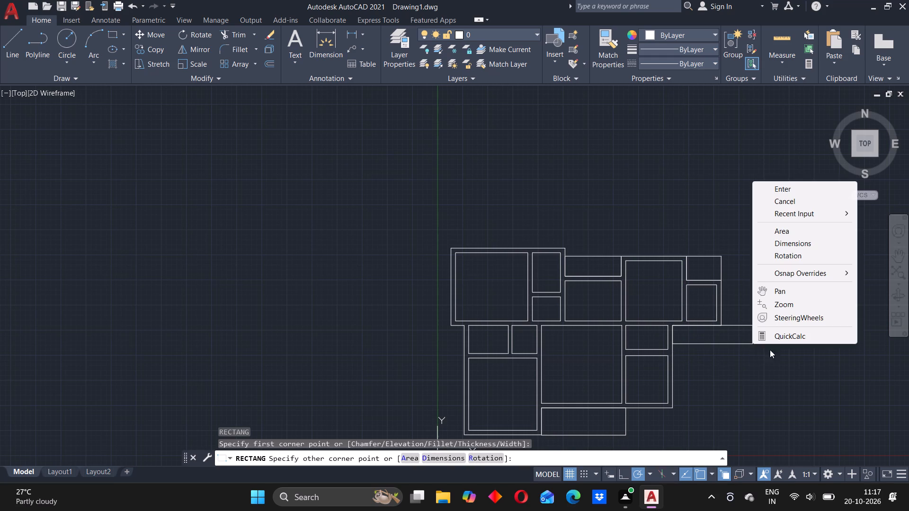
click(794, 242)
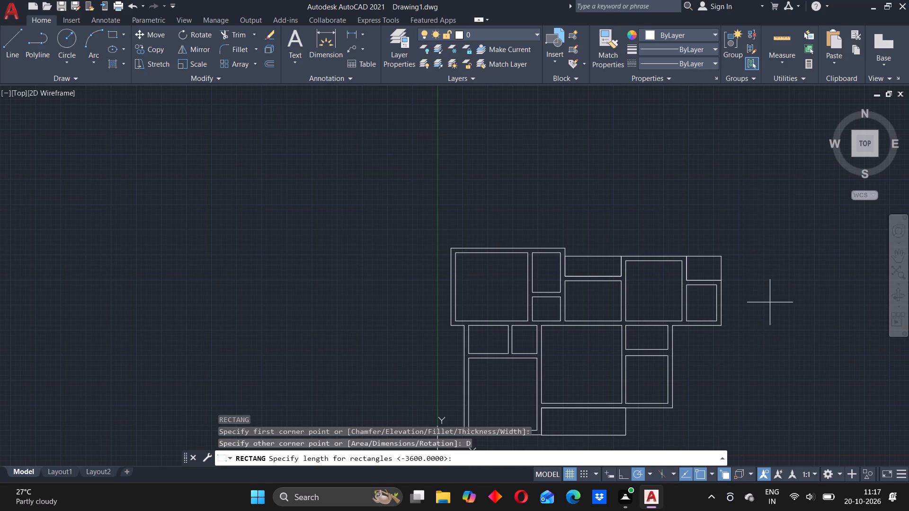
text(2425)
key(Return)
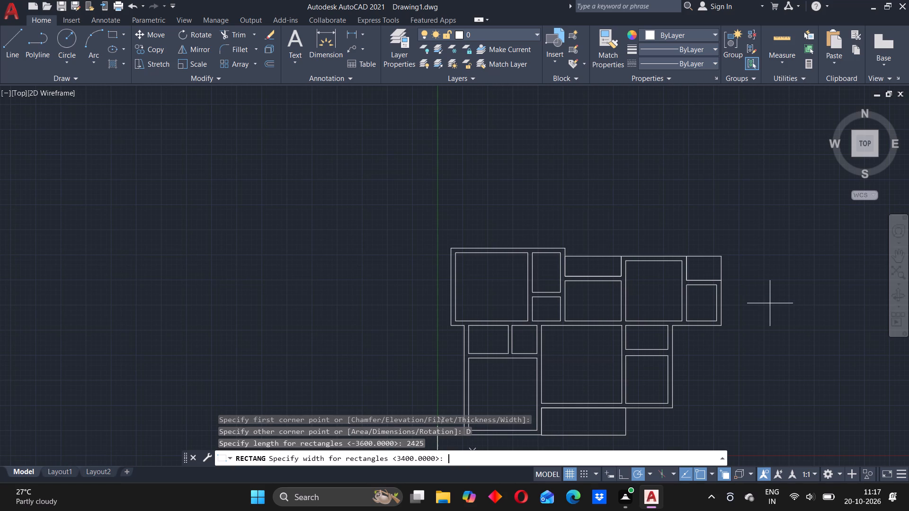
text(-30)
text(25)
key(Return)
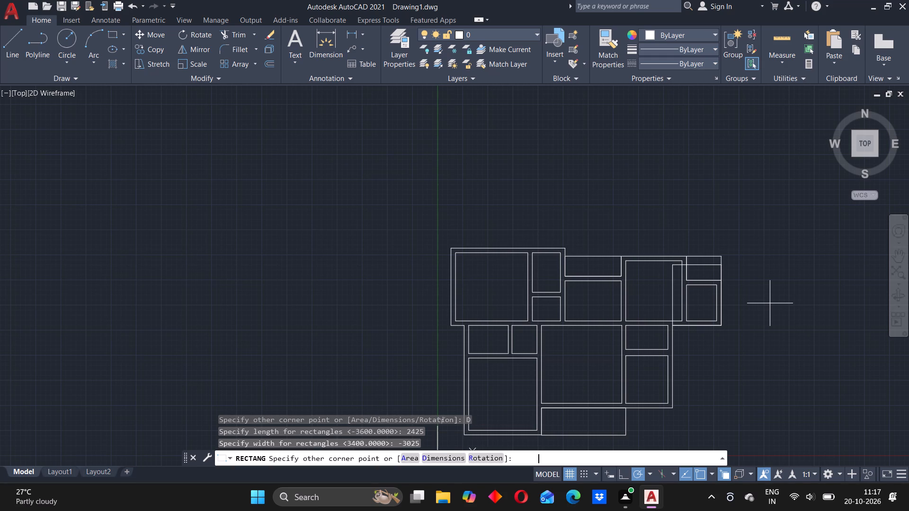
click(732, 378)
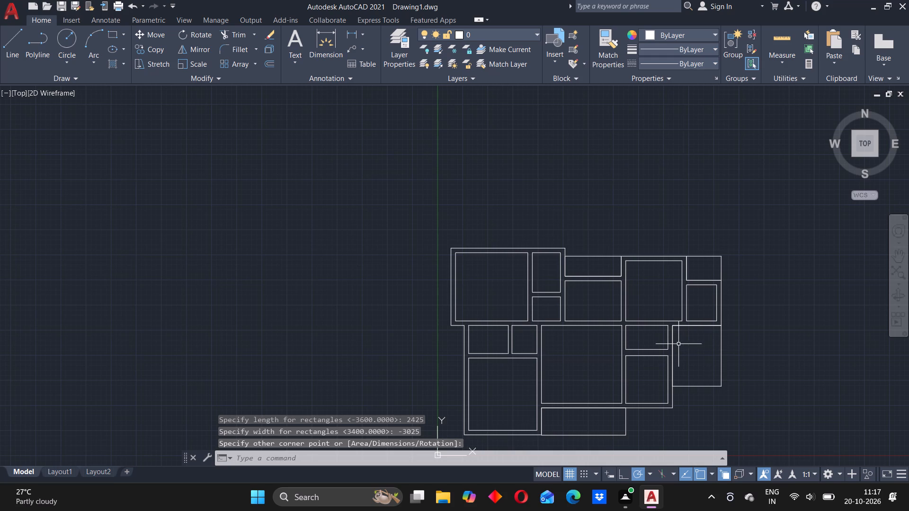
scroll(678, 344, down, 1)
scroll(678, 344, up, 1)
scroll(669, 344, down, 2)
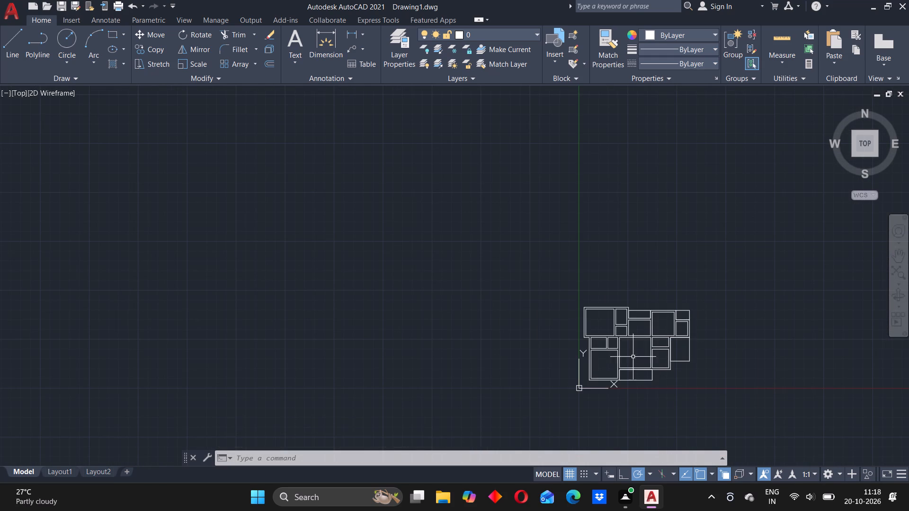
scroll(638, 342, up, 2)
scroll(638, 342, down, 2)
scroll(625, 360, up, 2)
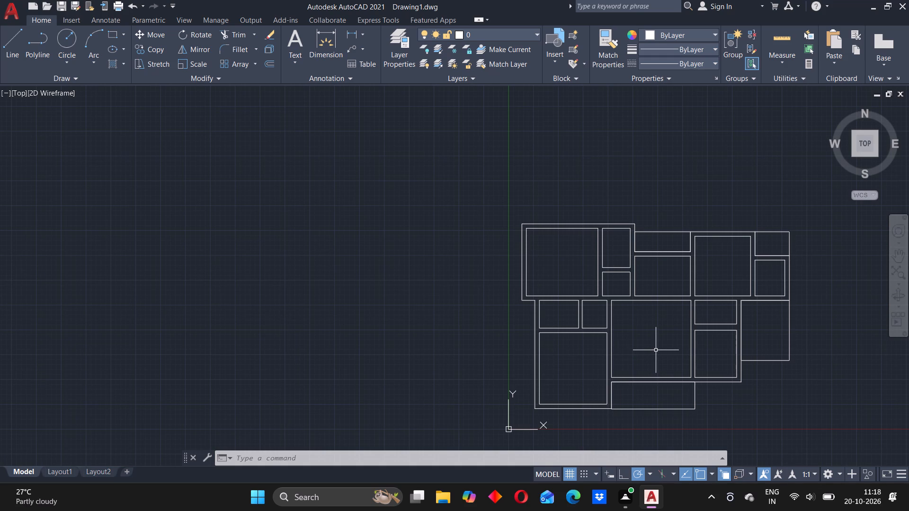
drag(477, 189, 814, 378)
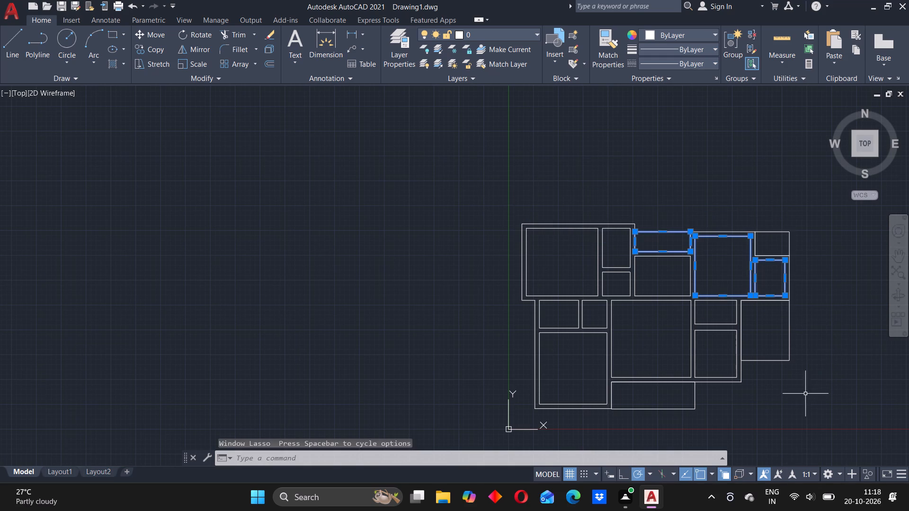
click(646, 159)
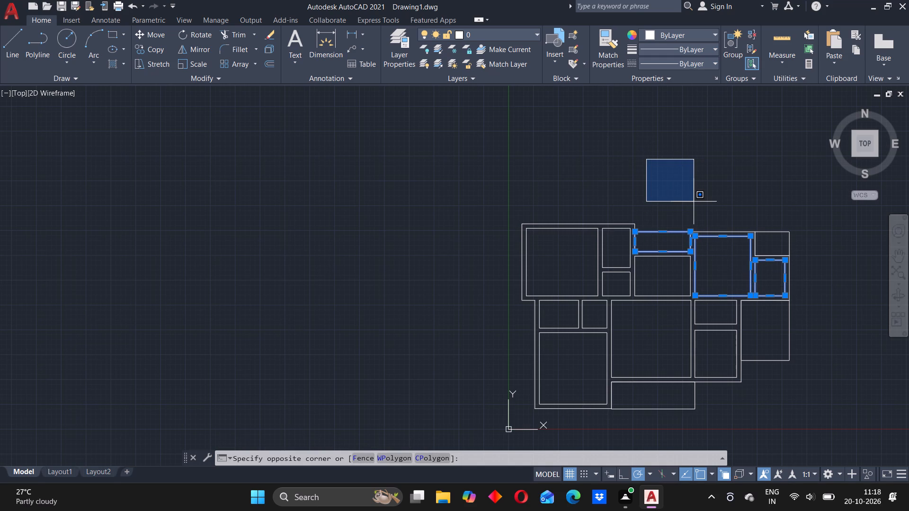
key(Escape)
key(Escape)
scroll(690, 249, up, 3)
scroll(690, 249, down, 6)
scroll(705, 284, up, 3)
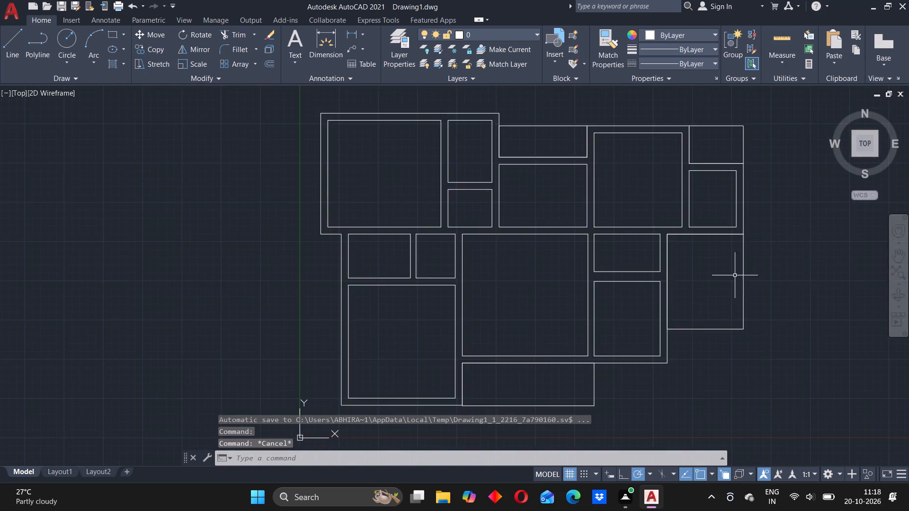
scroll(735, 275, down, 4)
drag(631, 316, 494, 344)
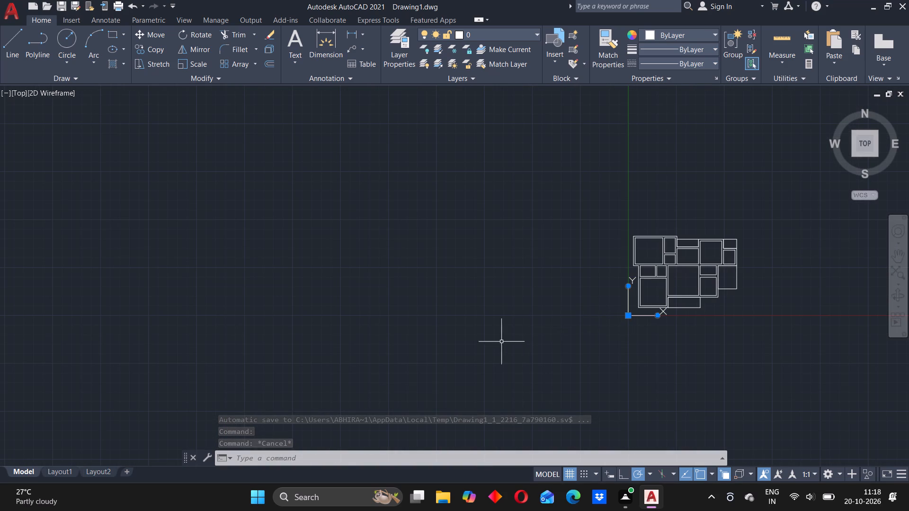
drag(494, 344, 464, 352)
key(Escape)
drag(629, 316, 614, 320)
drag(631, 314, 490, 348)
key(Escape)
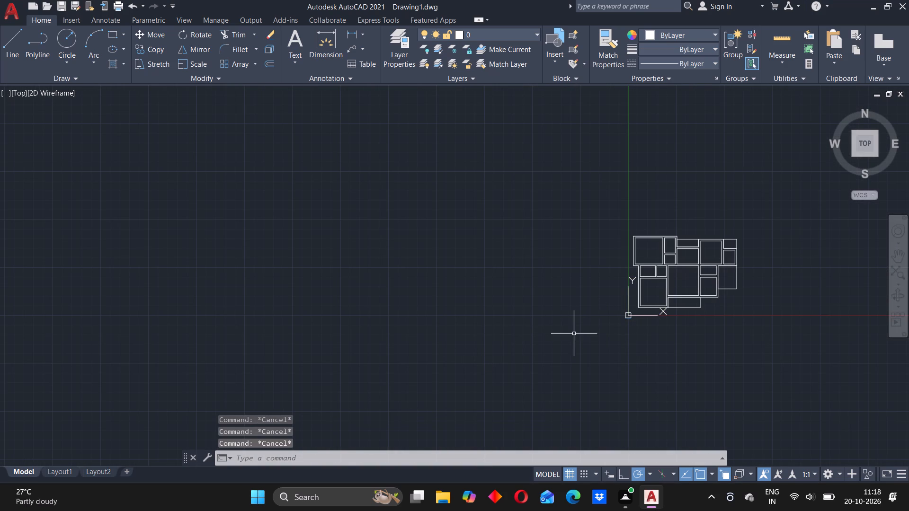
Move the entire floor plan up and to the right, away from the coordinate origin.
scroll(794, 233, up, 8)
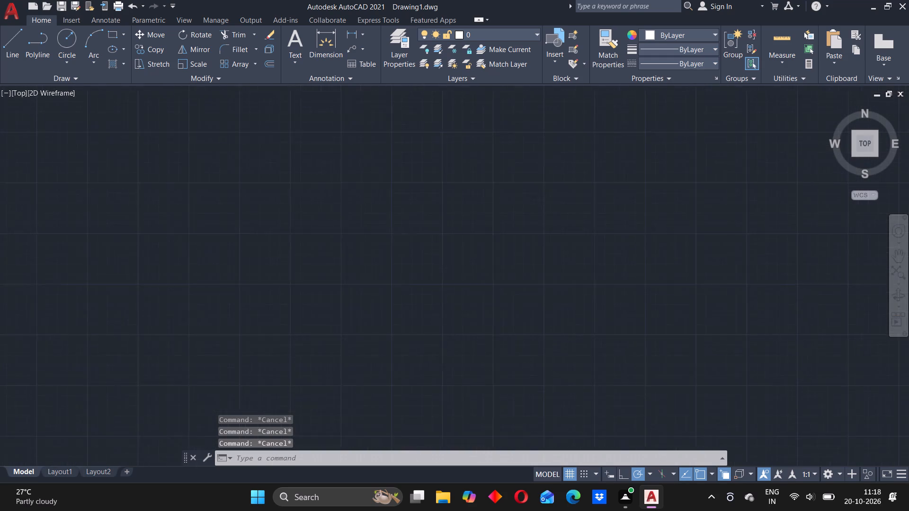
scroll(800, 264, down, 9)
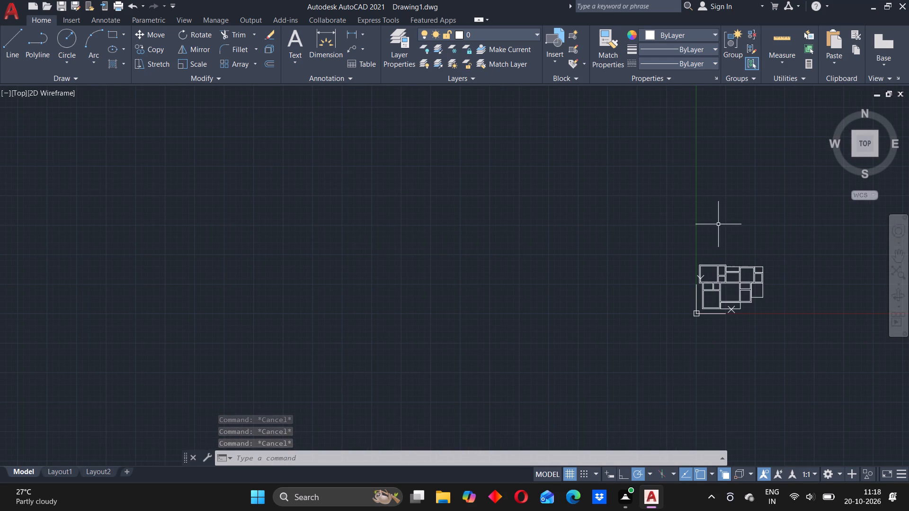
drag(684, 241, 700, 345)
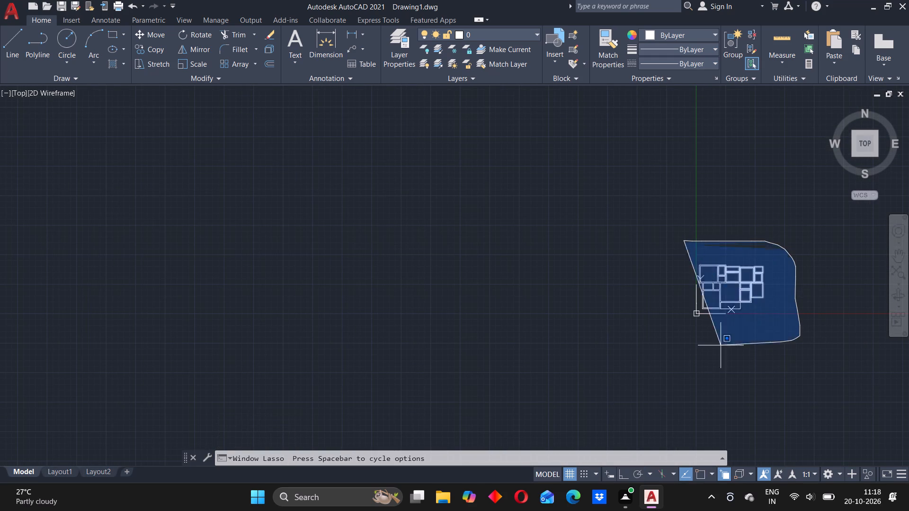
drag(700, 345, 647, 342)
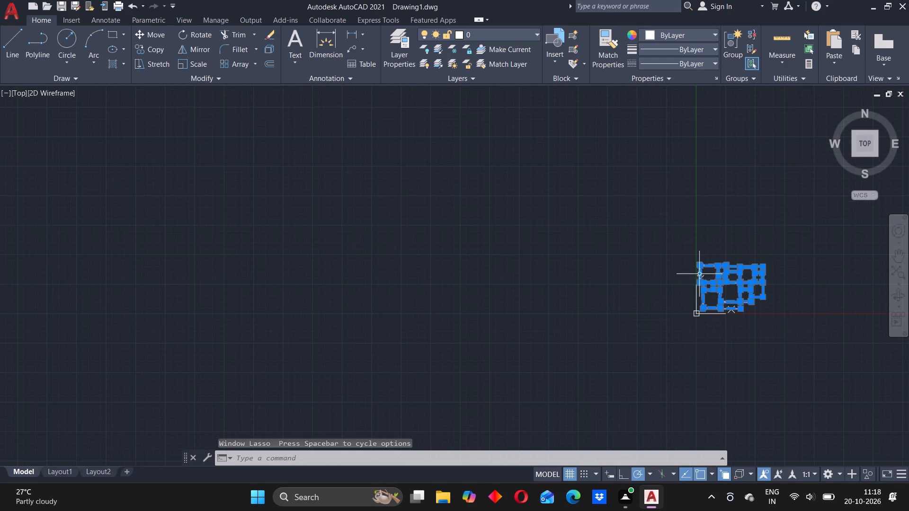
key(m)
key(Return)
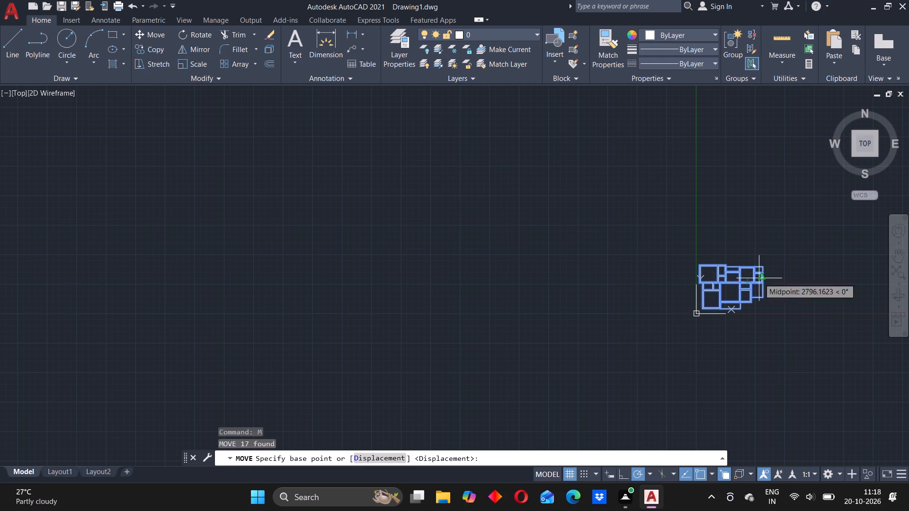
drag(761, 281, 850, 223)
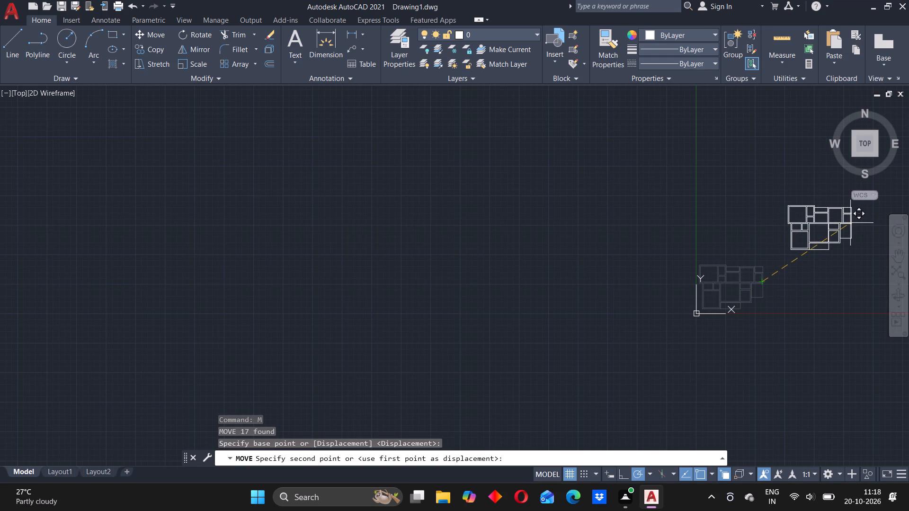
drag(850, 223, 866, 223)
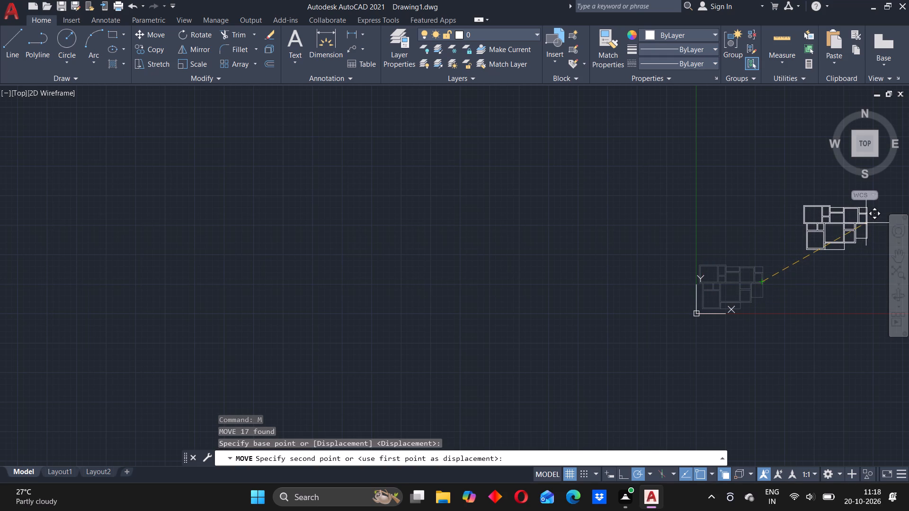
click(866, 223)
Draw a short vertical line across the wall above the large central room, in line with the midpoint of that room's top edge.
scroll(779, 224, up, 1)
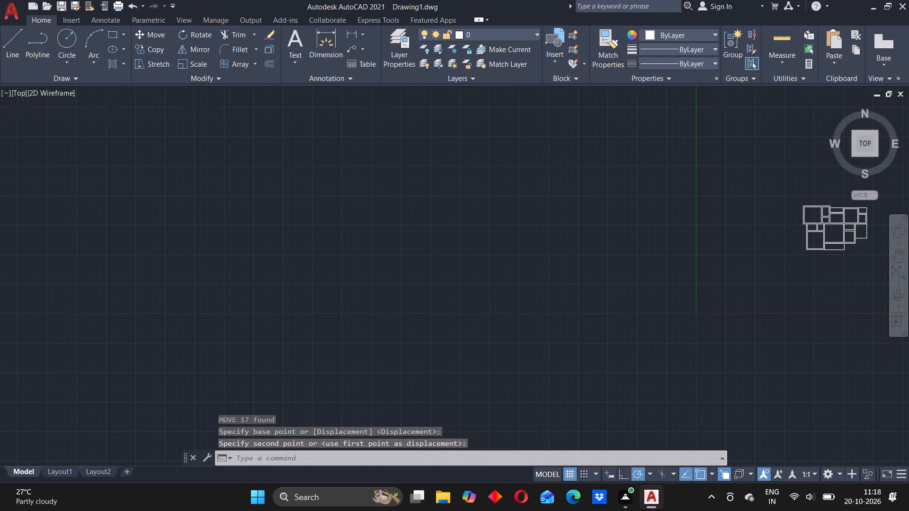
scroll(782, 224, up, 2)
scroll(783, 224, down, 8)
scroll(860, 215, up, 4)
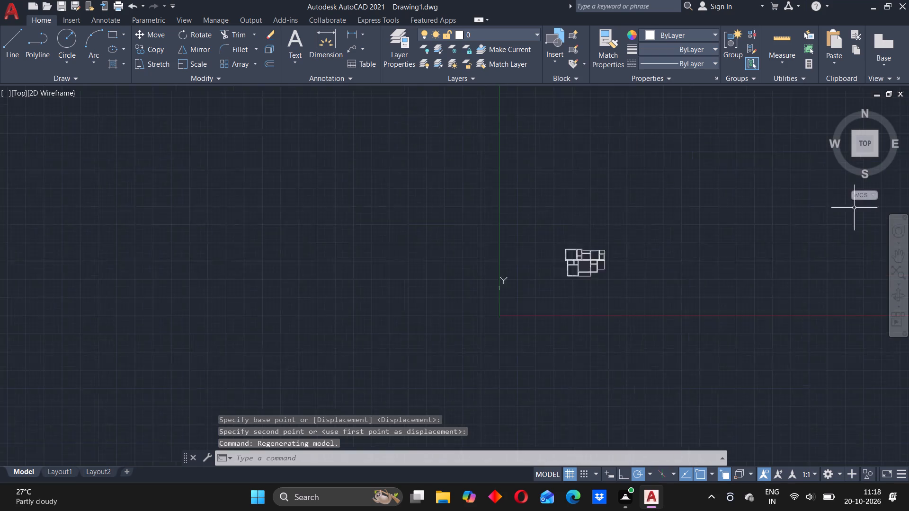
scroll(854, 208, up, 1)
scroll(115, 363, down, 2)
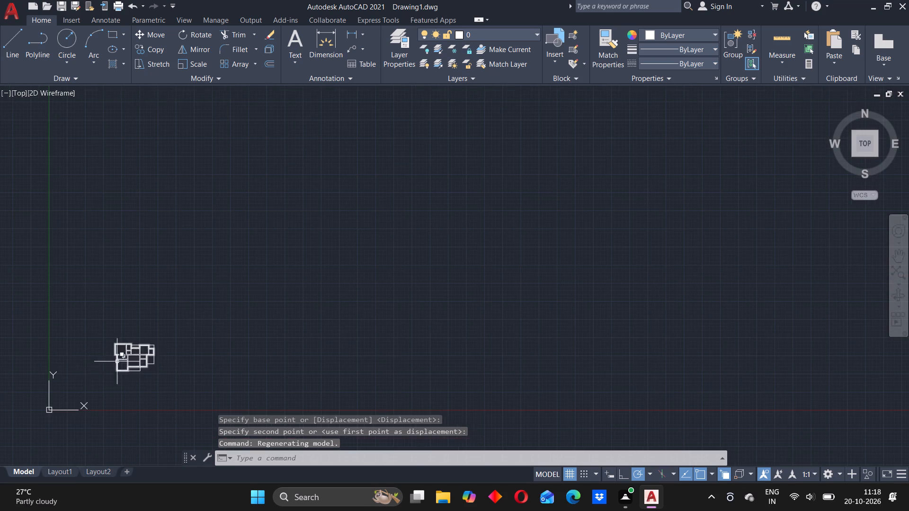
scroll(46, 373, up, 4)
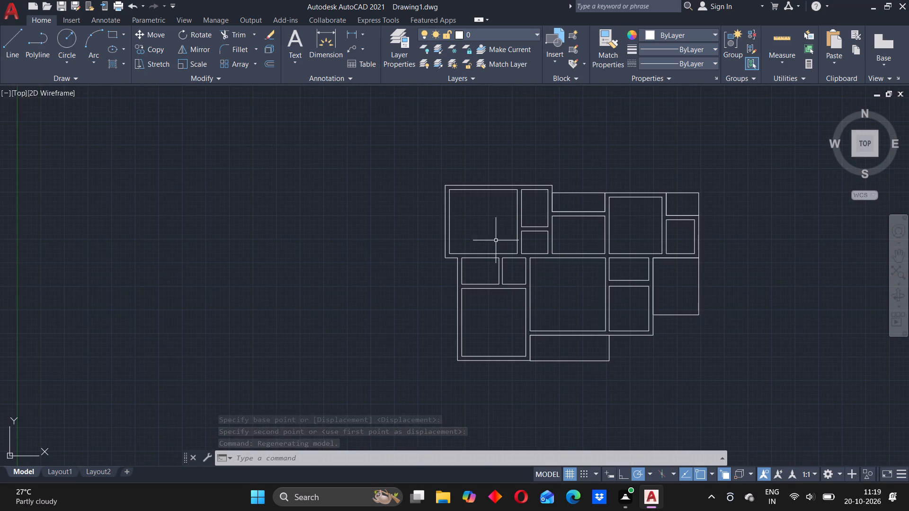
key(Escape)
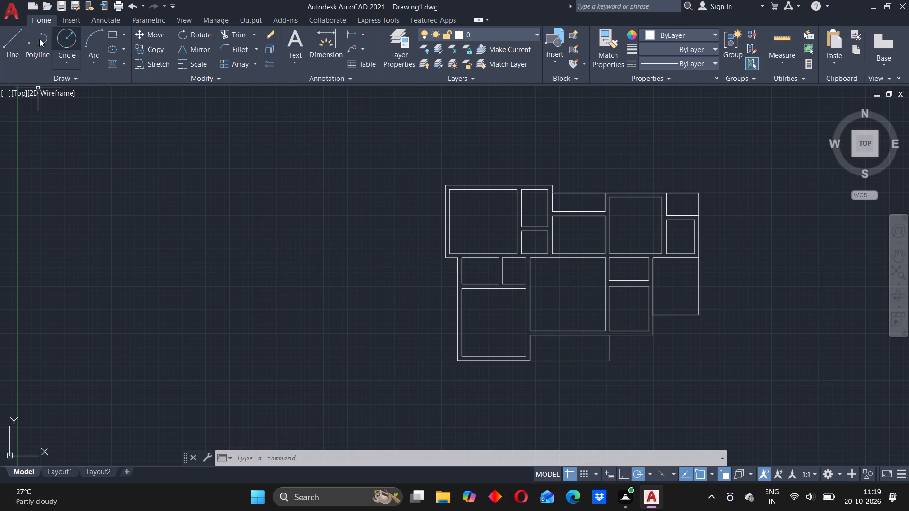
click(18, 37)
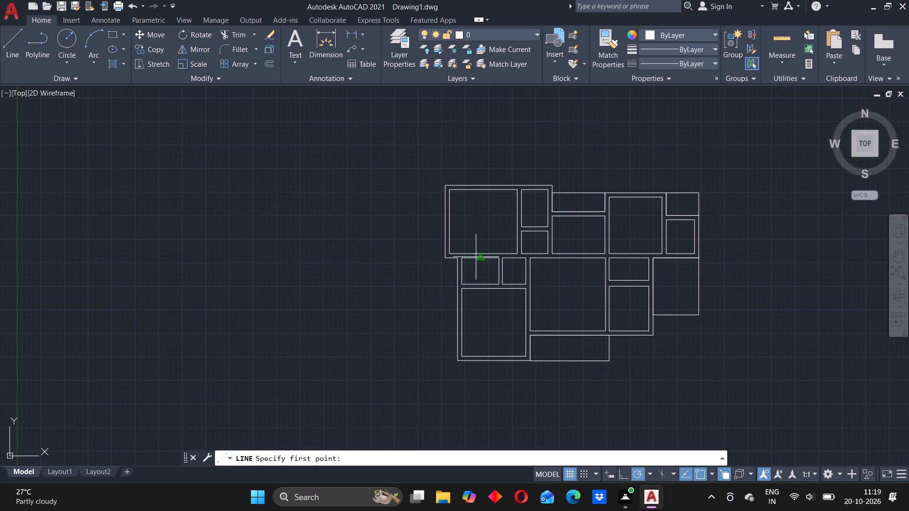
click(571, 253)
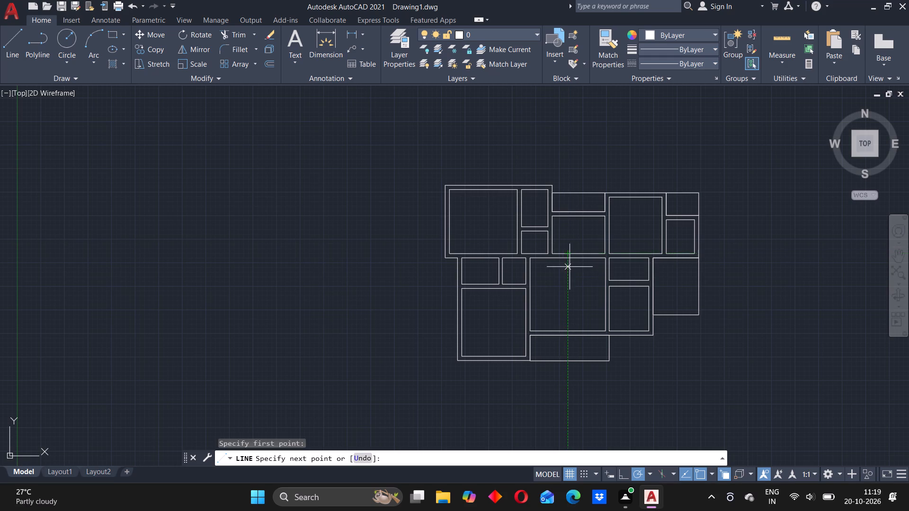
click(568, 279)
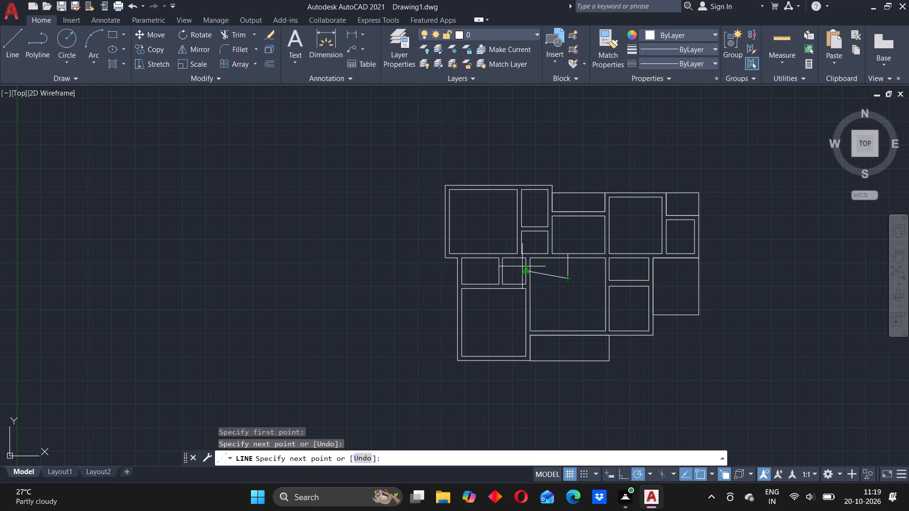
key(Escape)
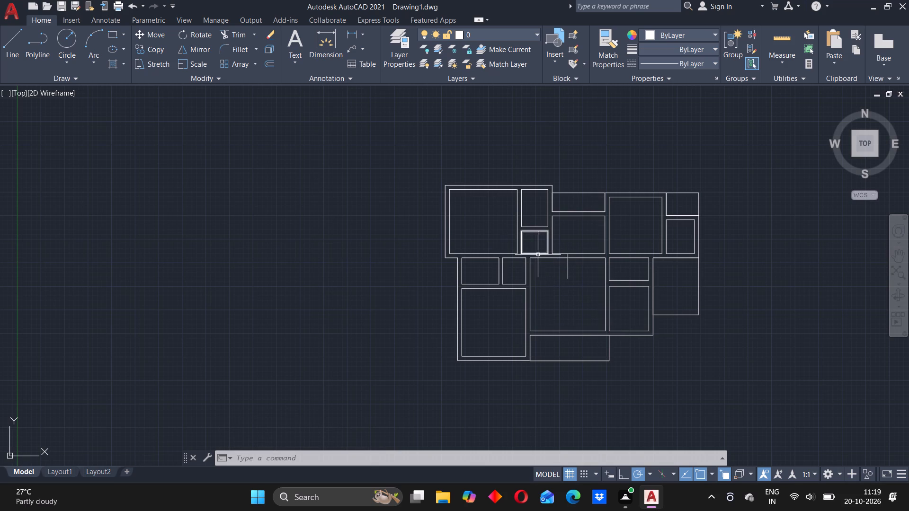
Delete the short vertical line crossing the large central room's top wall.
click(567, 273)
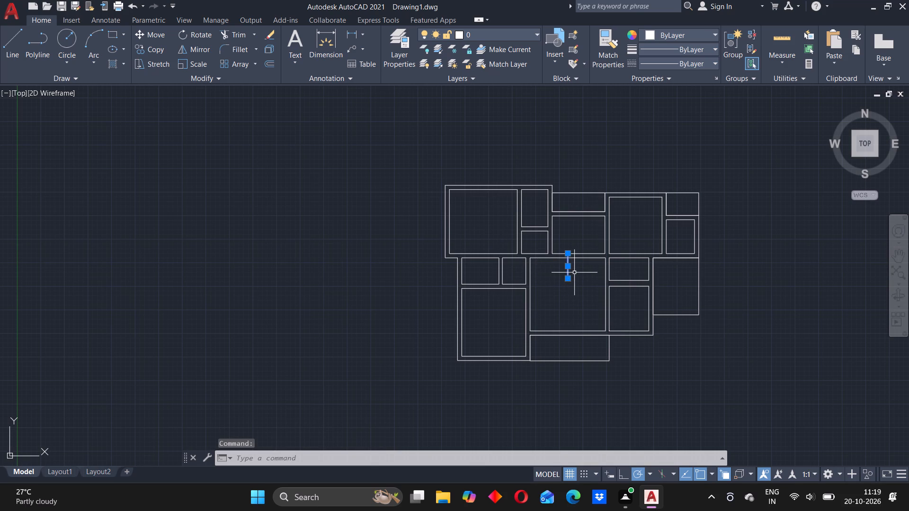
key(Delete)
Draw a short vertical line from the bottom-edge midpoint of the room above the large central room down into the central room.
key(l)
key(Return)
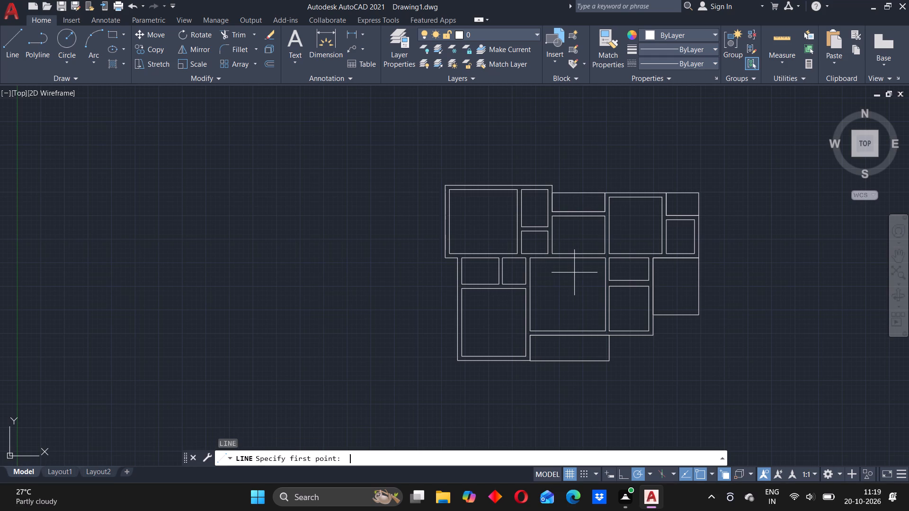
click(582, 255)
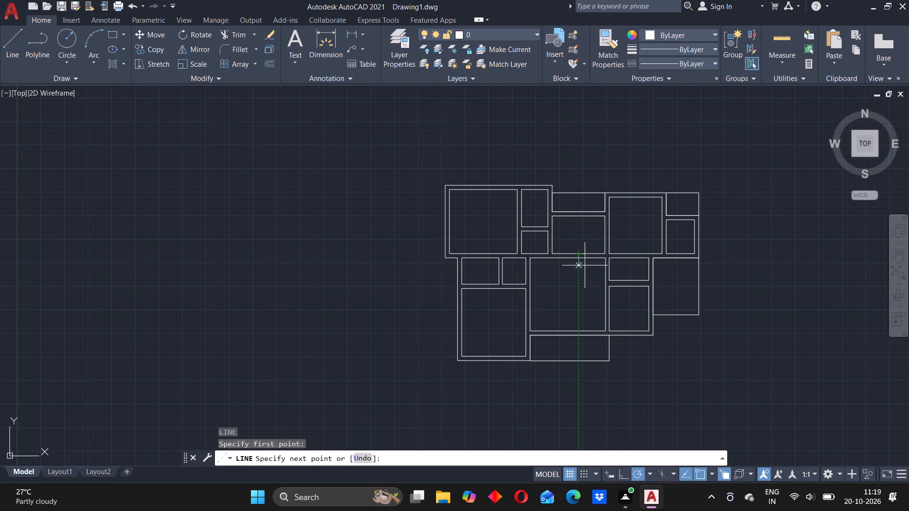
click(579, 282)
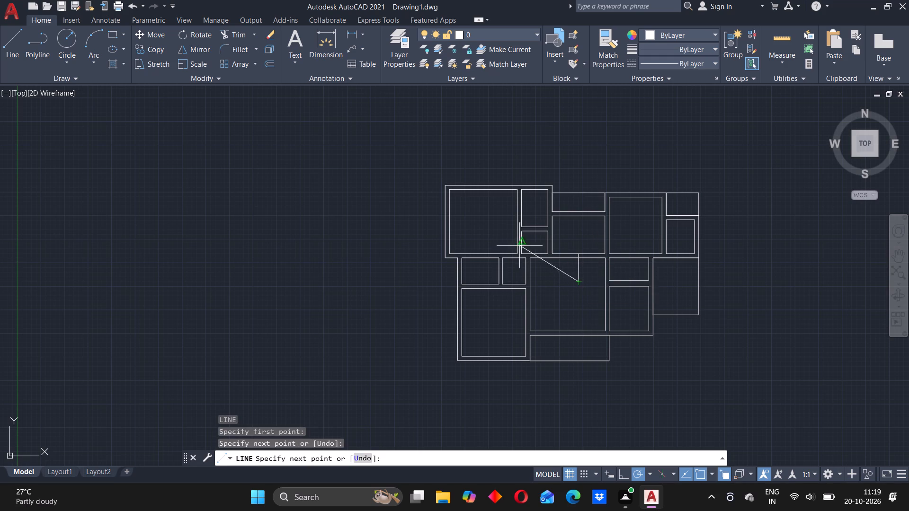
right_click(379, 248)
click(392, 255)
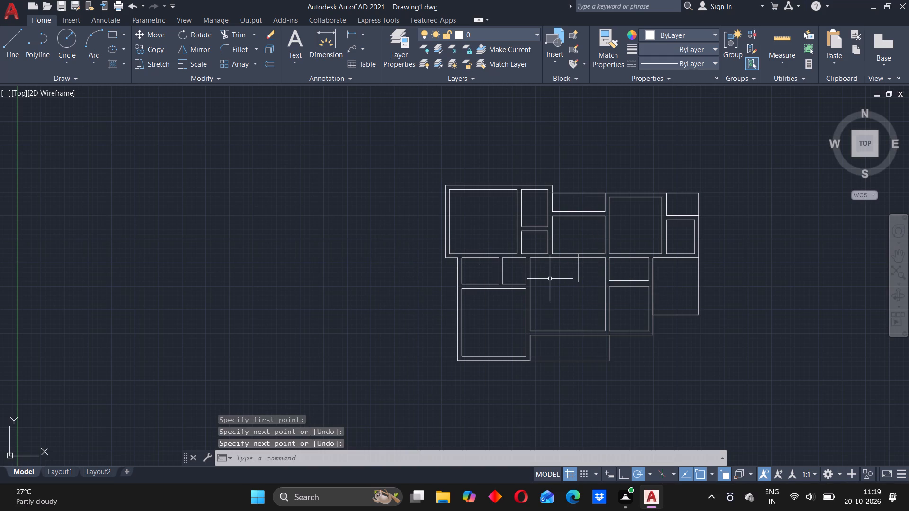
Draw a horizontal line about 1126 long from the left-edge midpoint of the small room east of the central room, leftward into the central room.
key(Return)
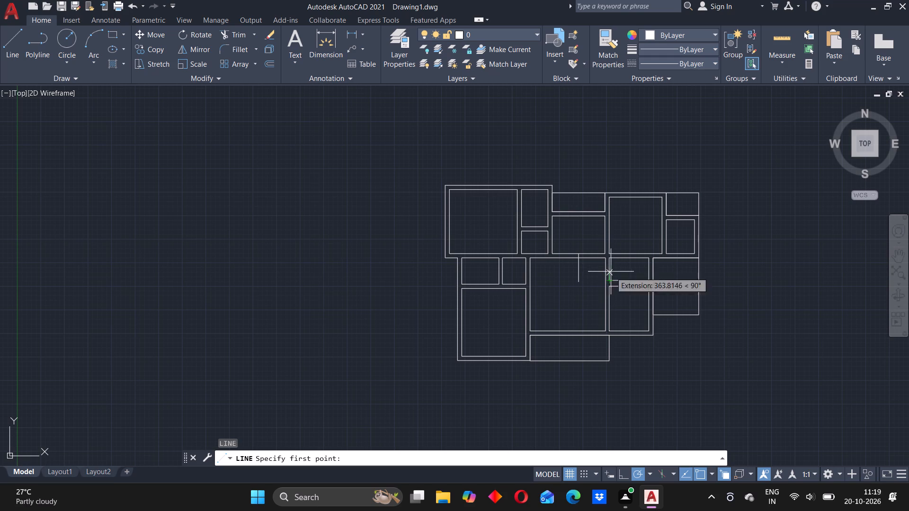
click(609, 272)
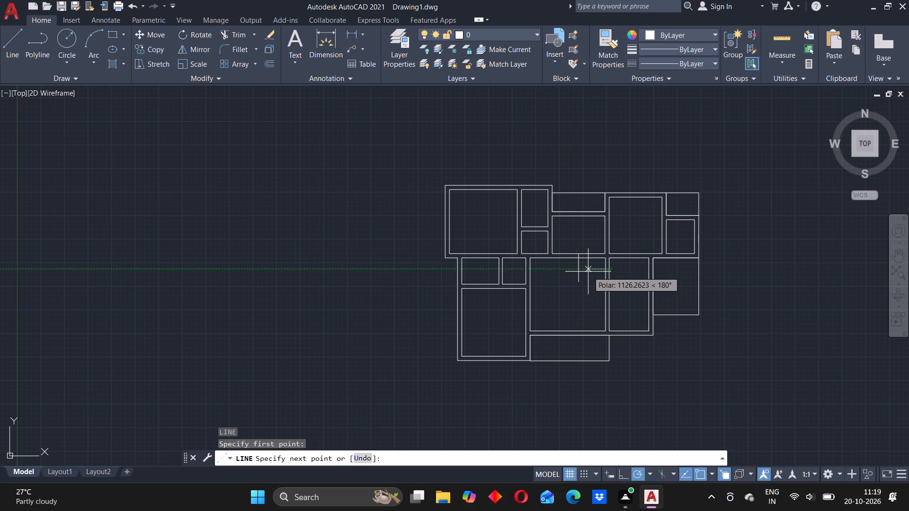
click(588, 272)
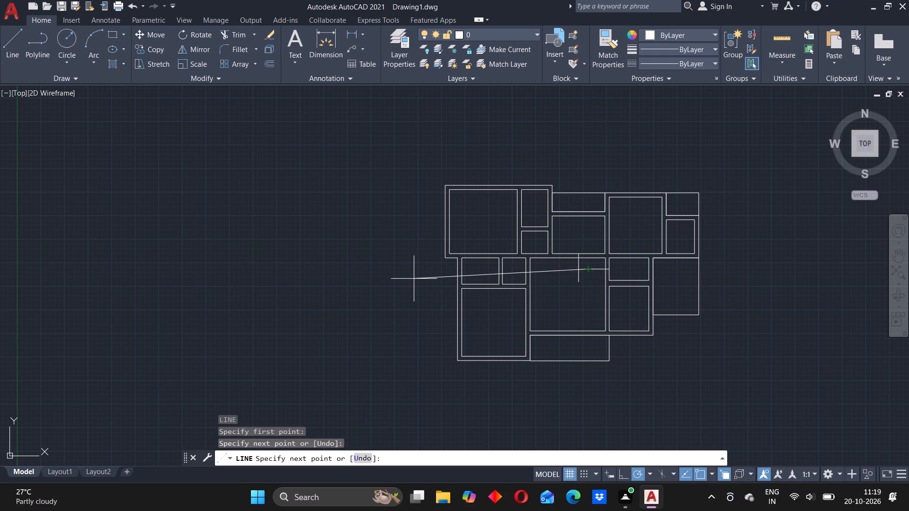
key(Escape)
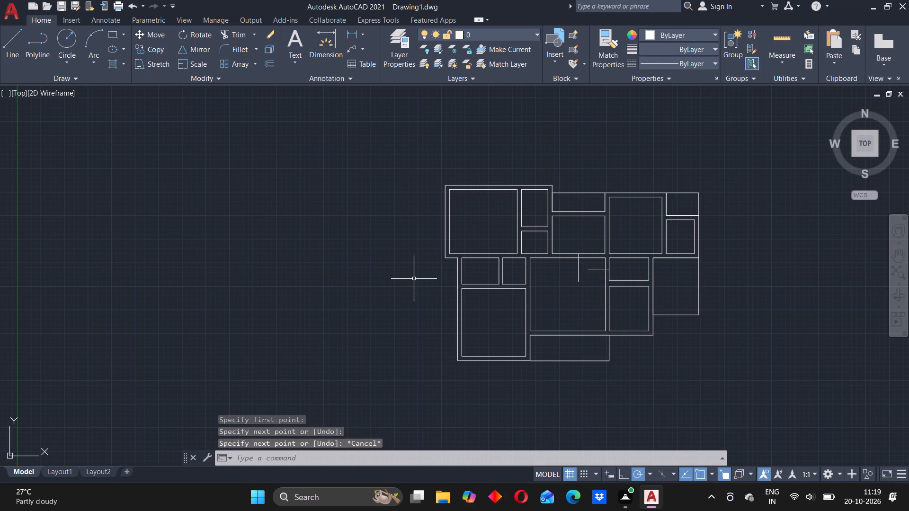
Draw a short horizontal line from the right-edge midpoint of the small room west of the central room, rightward into the central room.
key(Return)
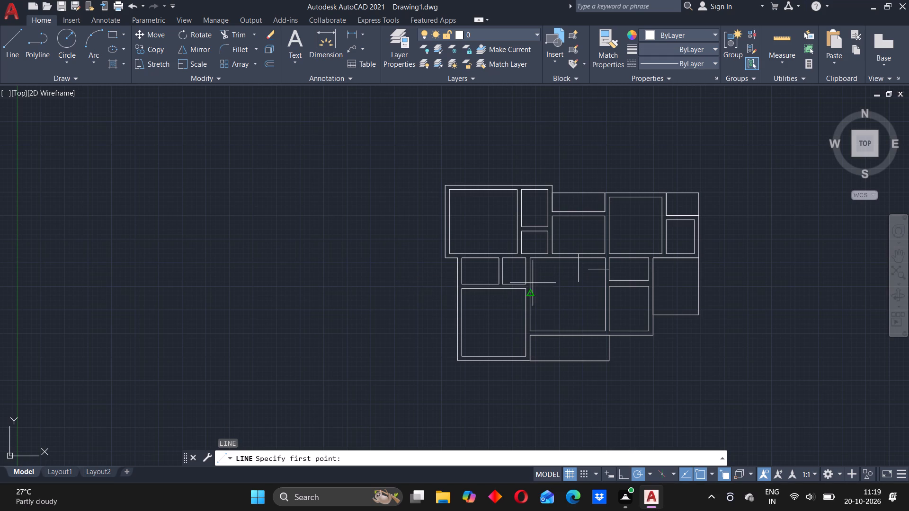
click(527, 270)
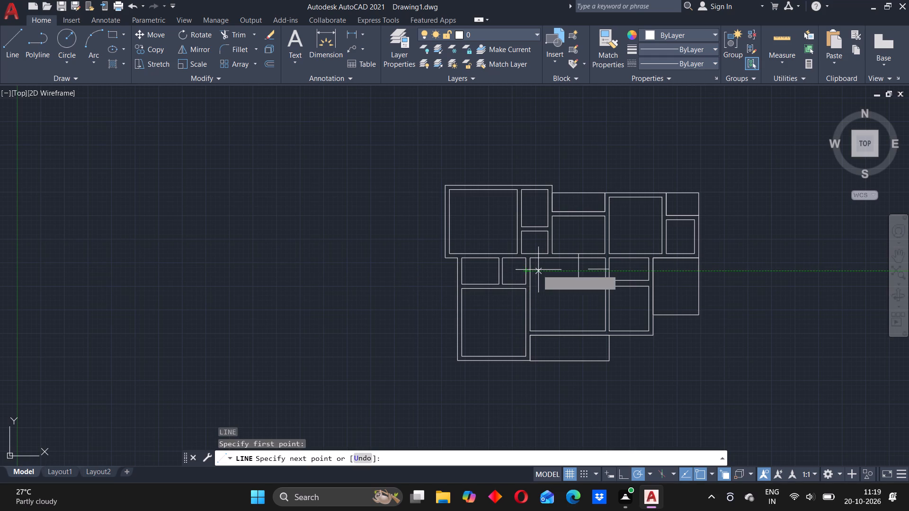
click(549, 270)
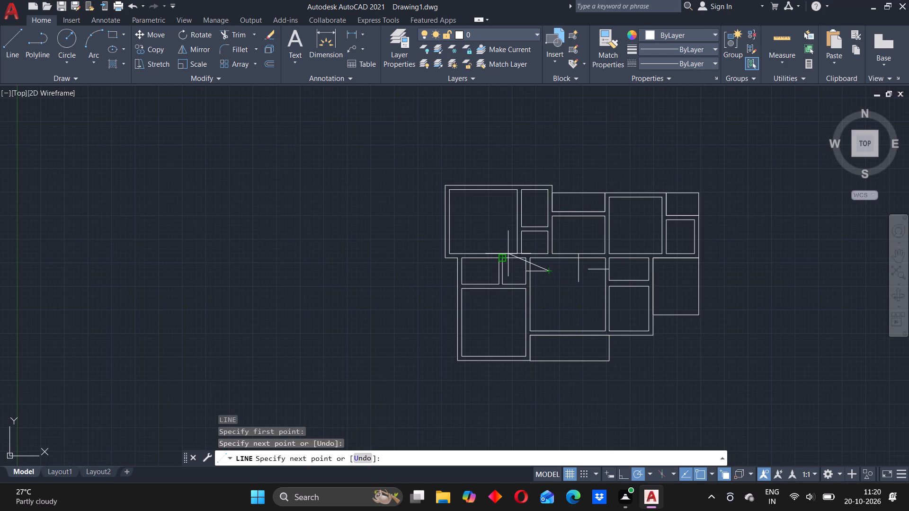
key(Escape)
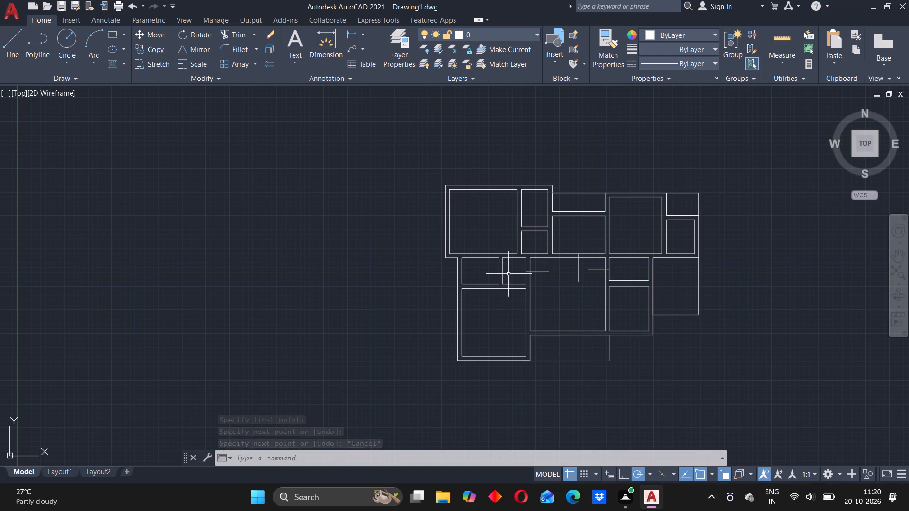
Draw a short vertical line from the bottom-edge midpoint of the small room east of the central room down into the room below.
key(Return)
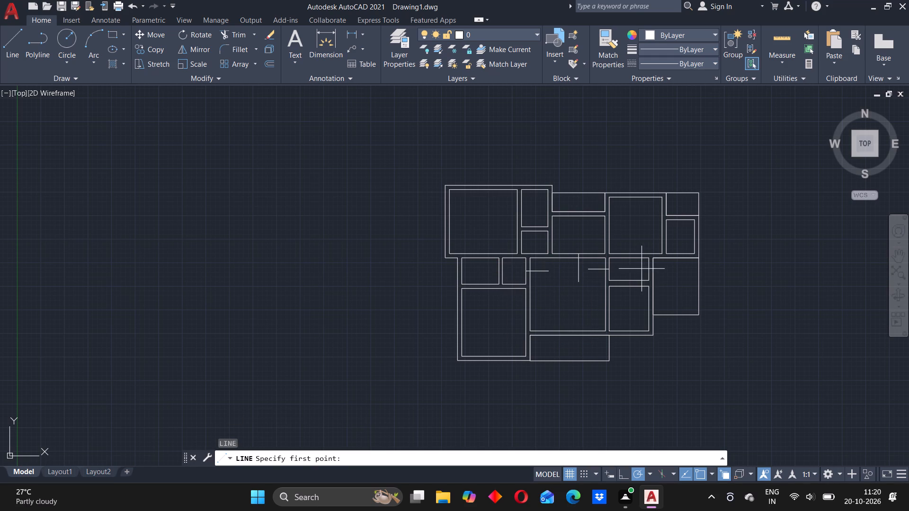
click(628, 278)
click(627, 303)
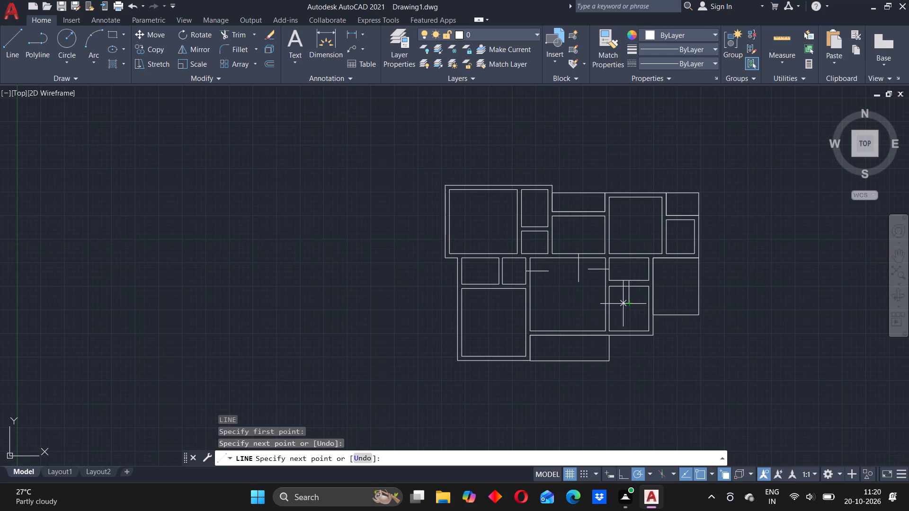
key(Escape)
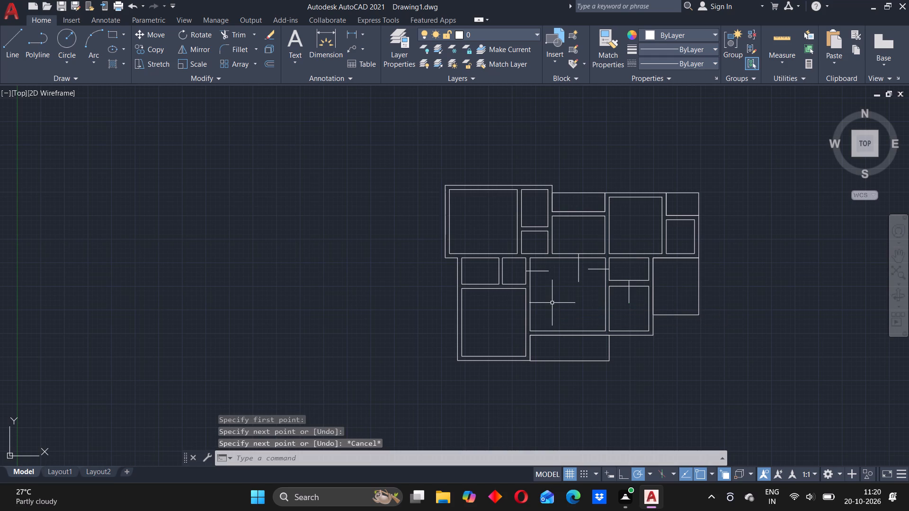
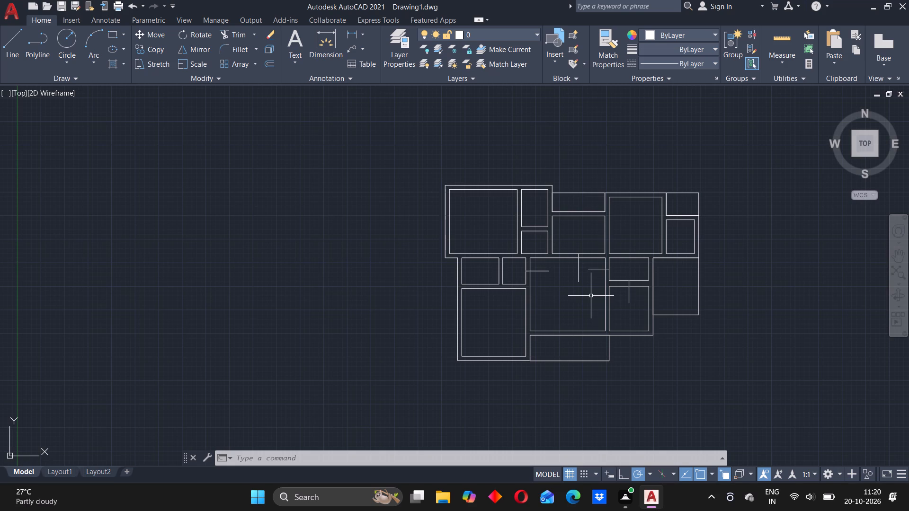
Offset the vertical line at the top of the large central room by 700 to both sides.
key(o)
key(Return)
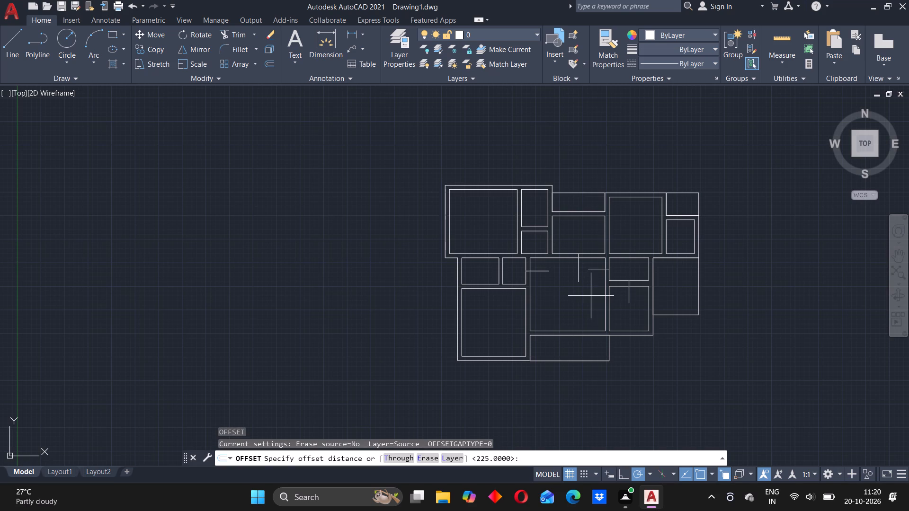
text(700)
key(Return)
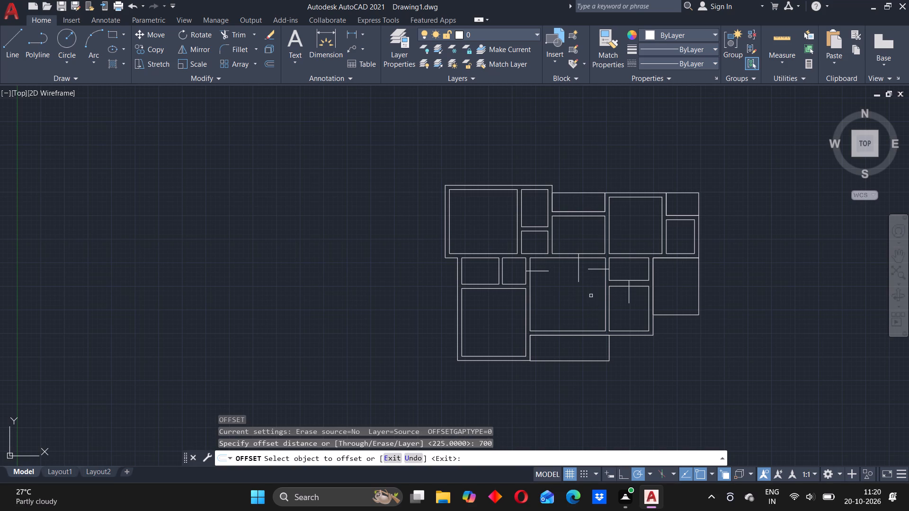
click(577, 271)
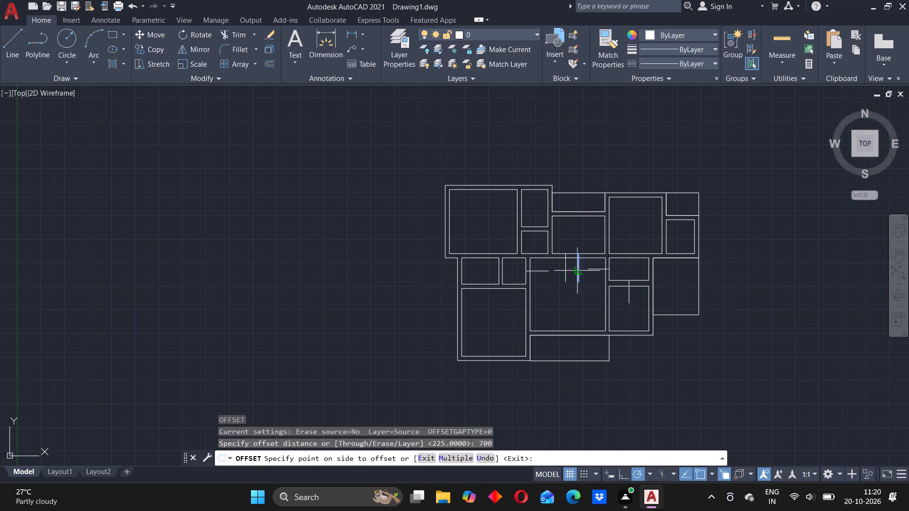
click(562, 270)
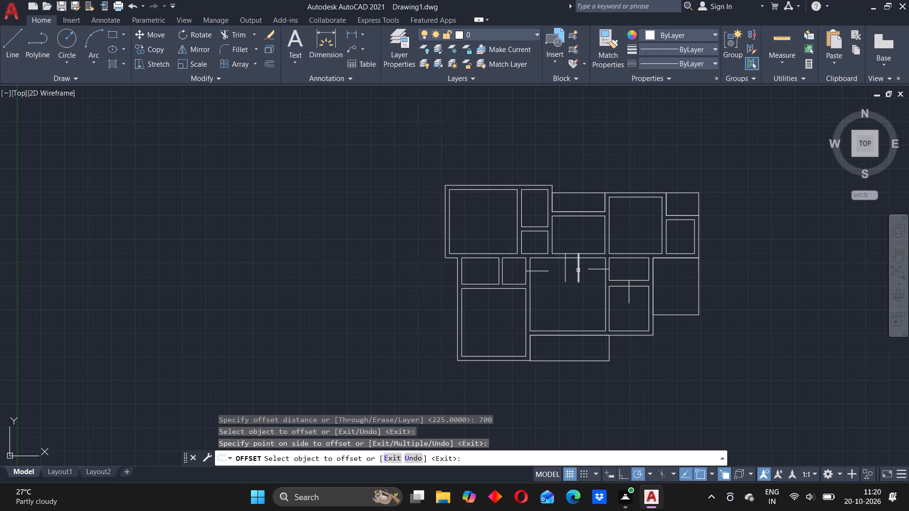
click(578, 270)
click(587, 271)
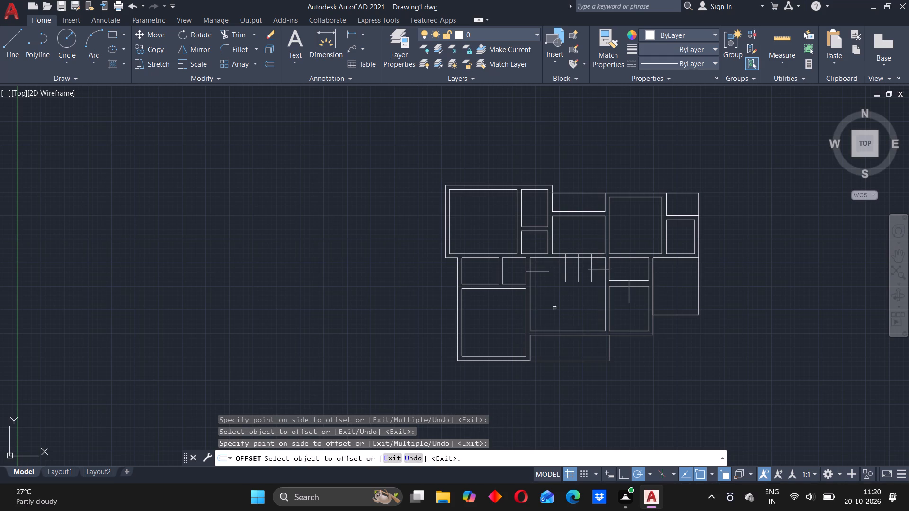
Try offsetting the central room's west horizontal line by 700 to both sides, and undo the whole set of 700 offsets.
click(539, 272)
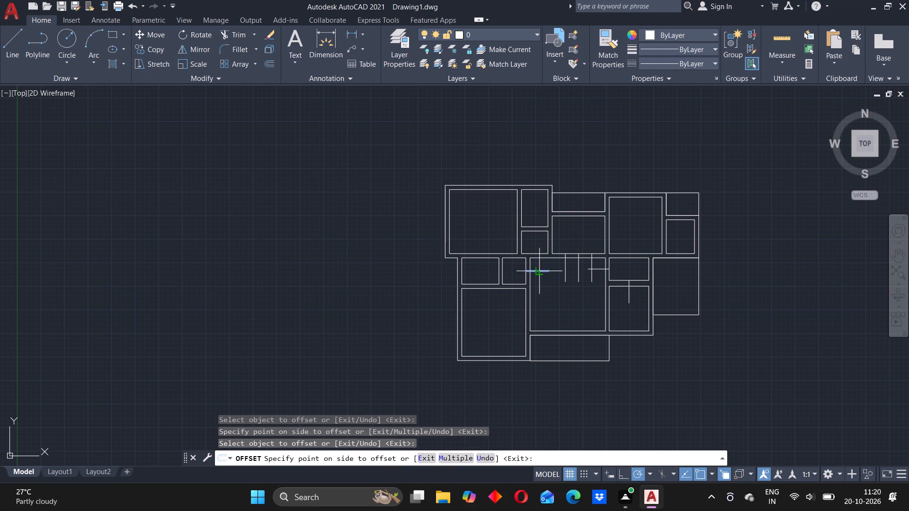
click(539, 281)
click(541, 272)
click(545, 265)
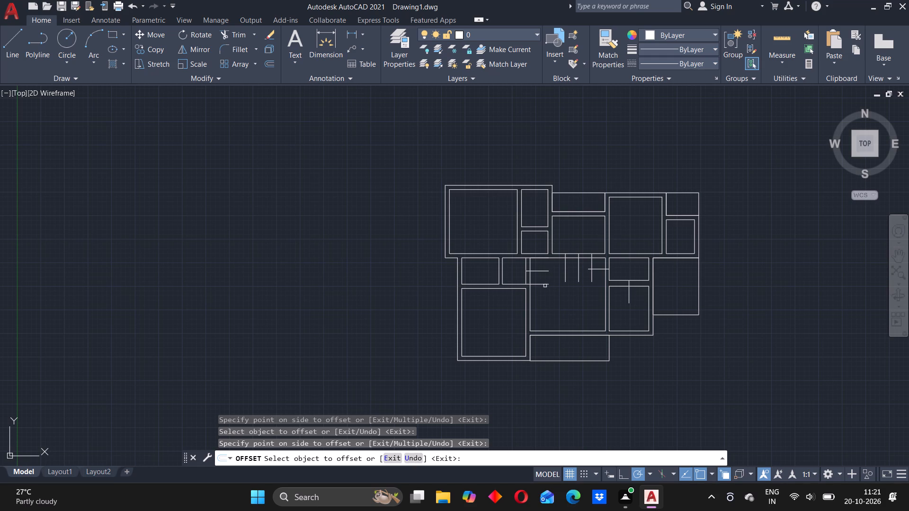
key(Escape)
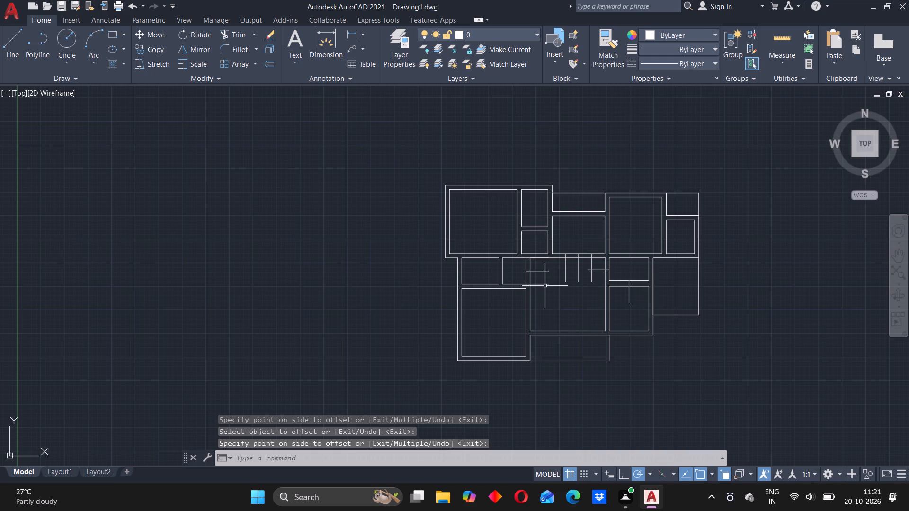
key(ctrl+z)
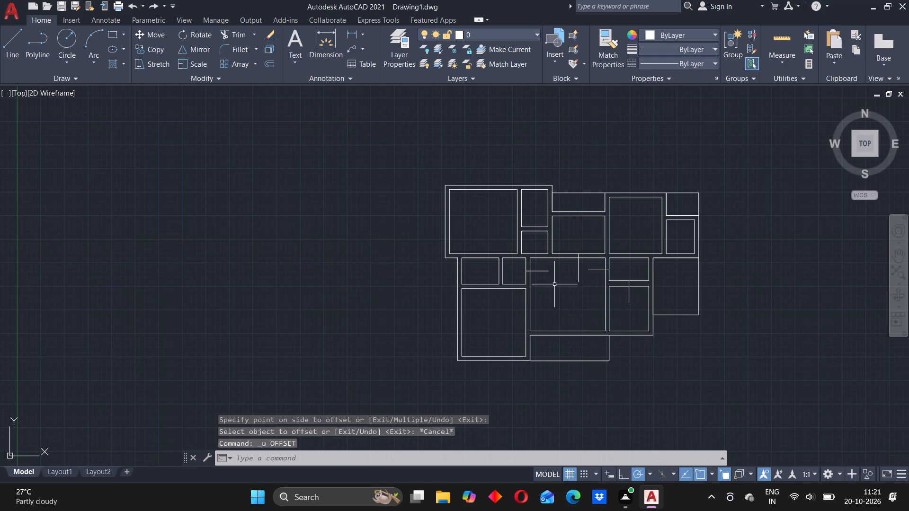
Offset the vertical line at the top of the large central room by 700 to both sides.
key(o)
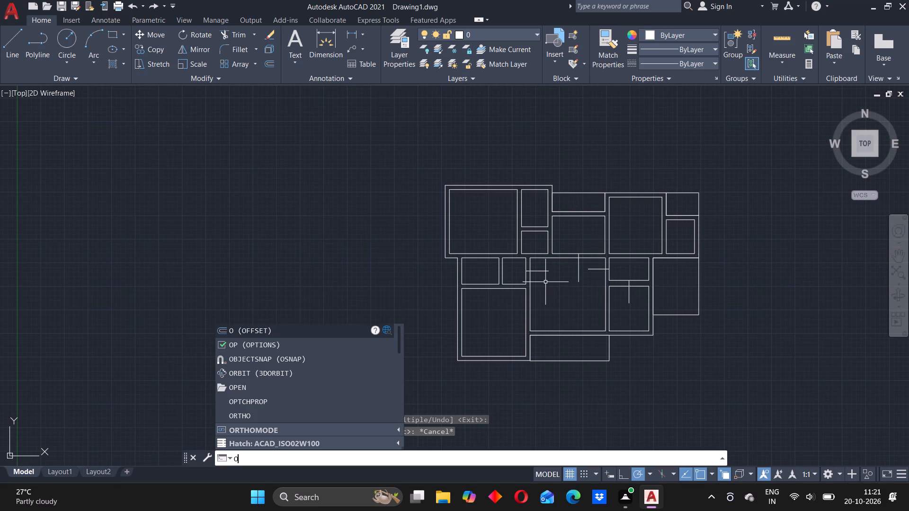
key(Return)
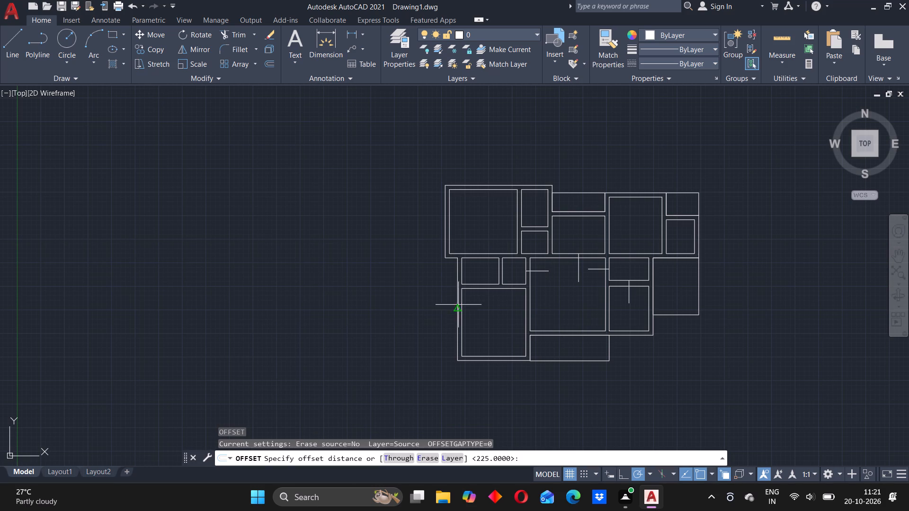
text(700)
key(Return)
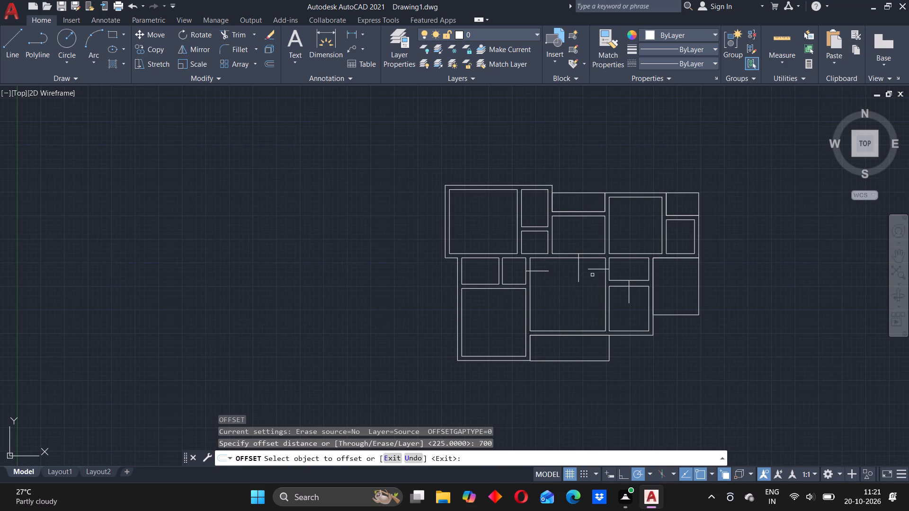
click(580, 273)
click(567, 273)
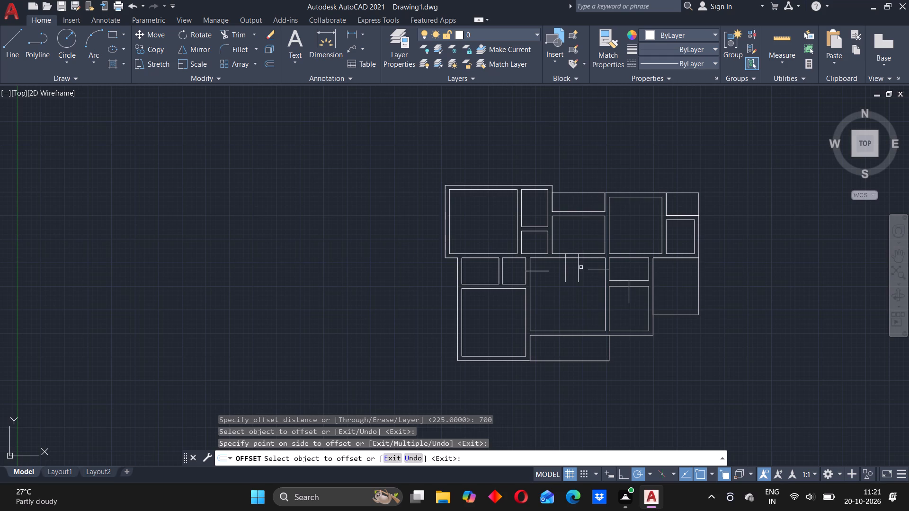
click(581, 267)
click(579, 267)
click(585, 267)
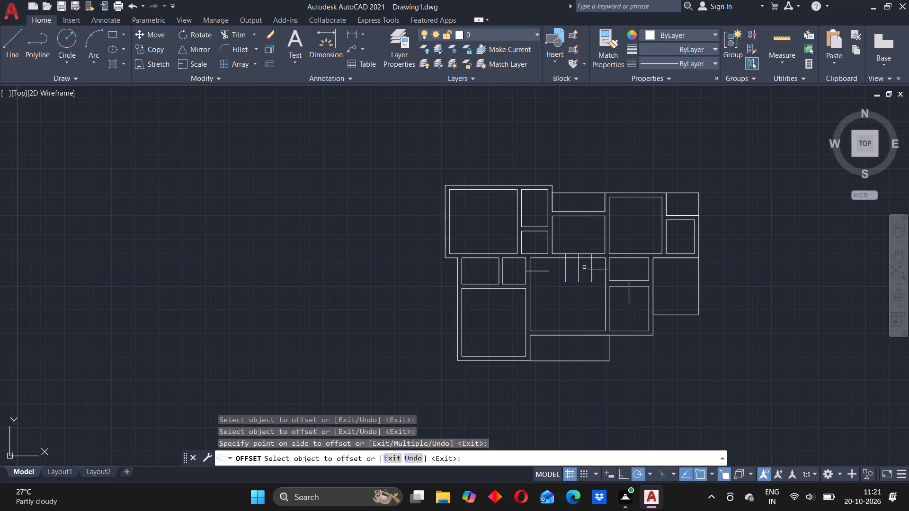
key(Escape)
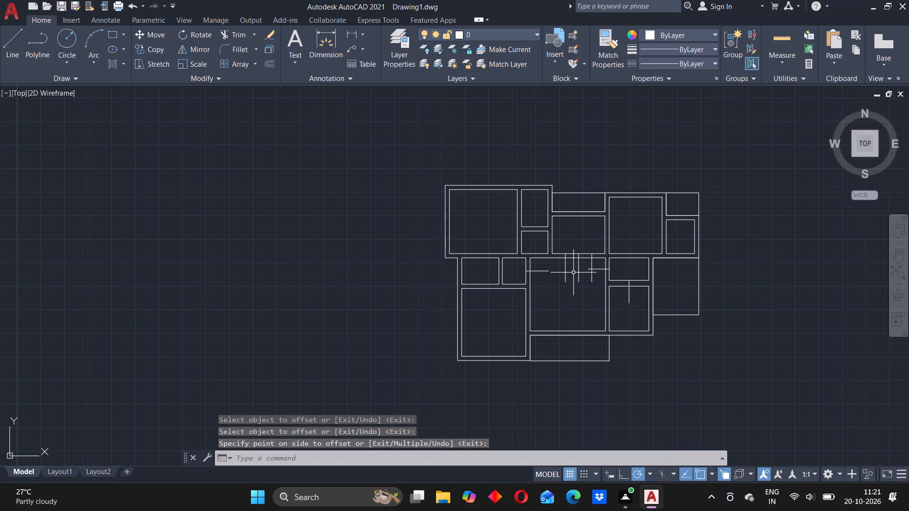
Offset the short horizontal line crossing the central room's west wall by 500, both above and below.
key(Return)
text(500)
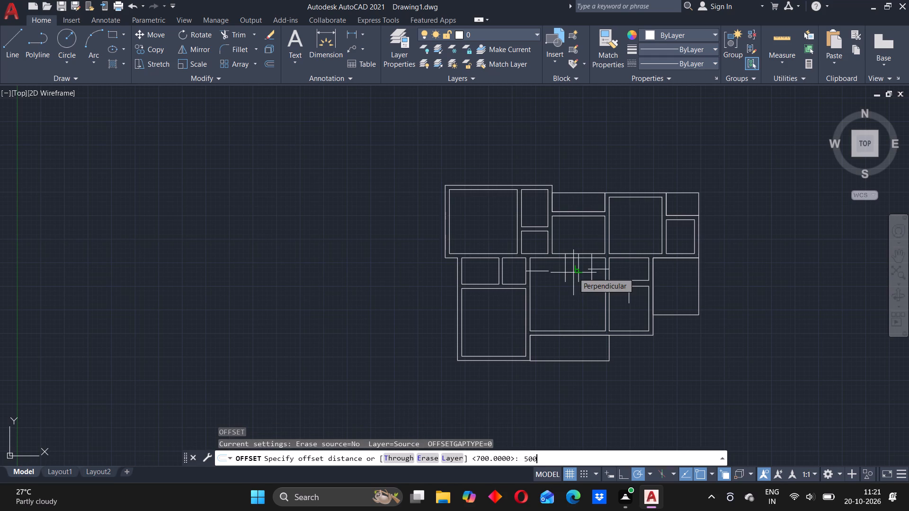
key(Return)
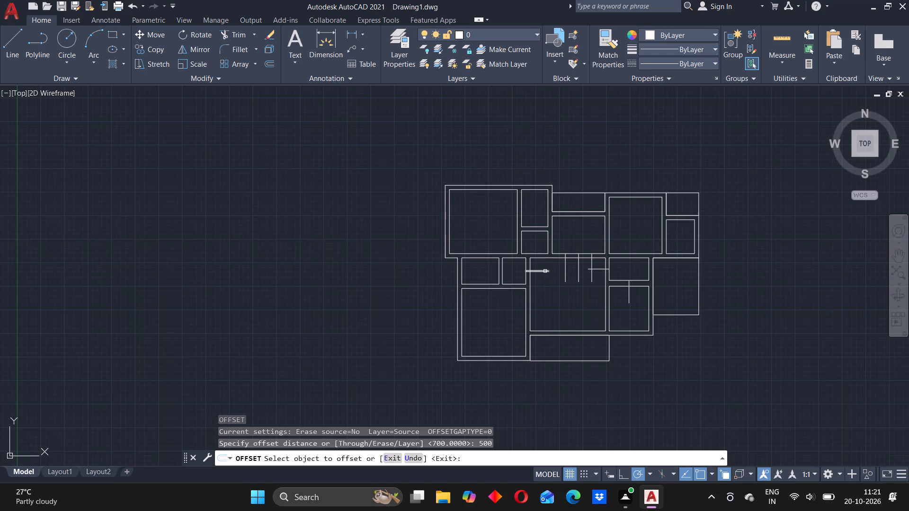
click(544, 271)
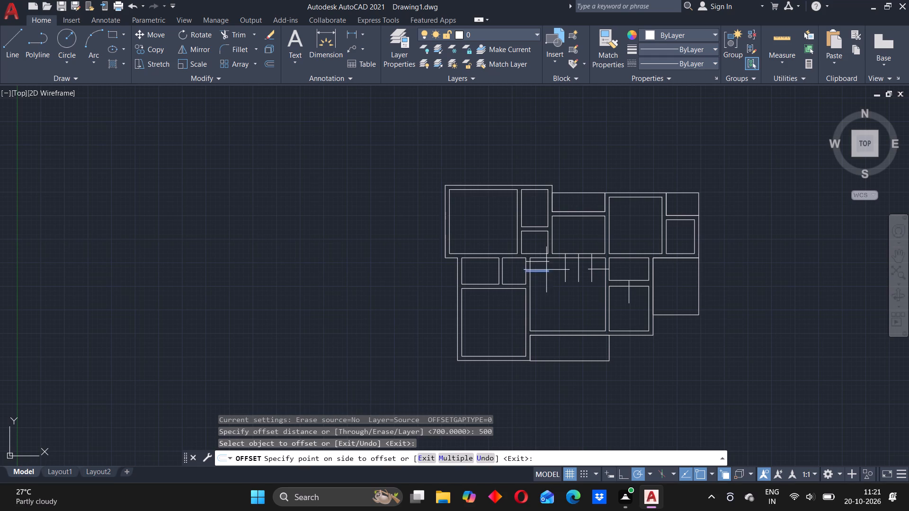
click(549, 267)
click(540, 273)
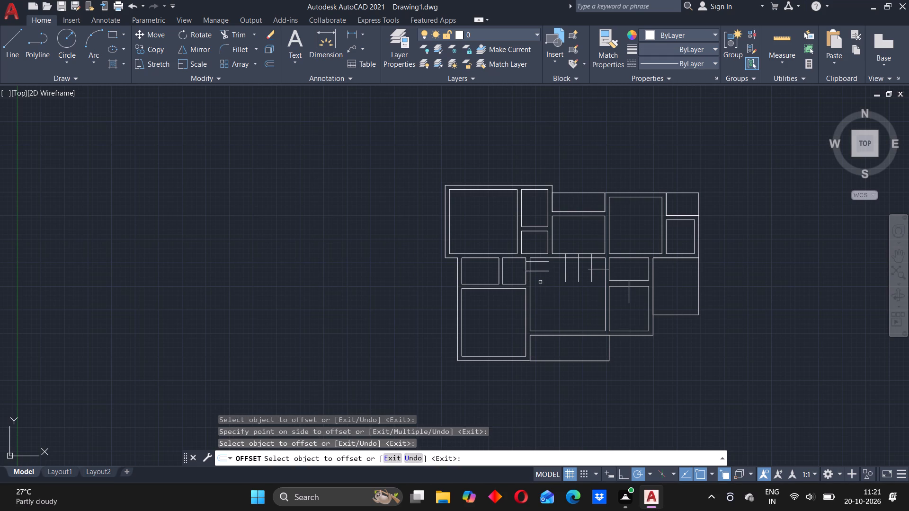
click(543, 272)
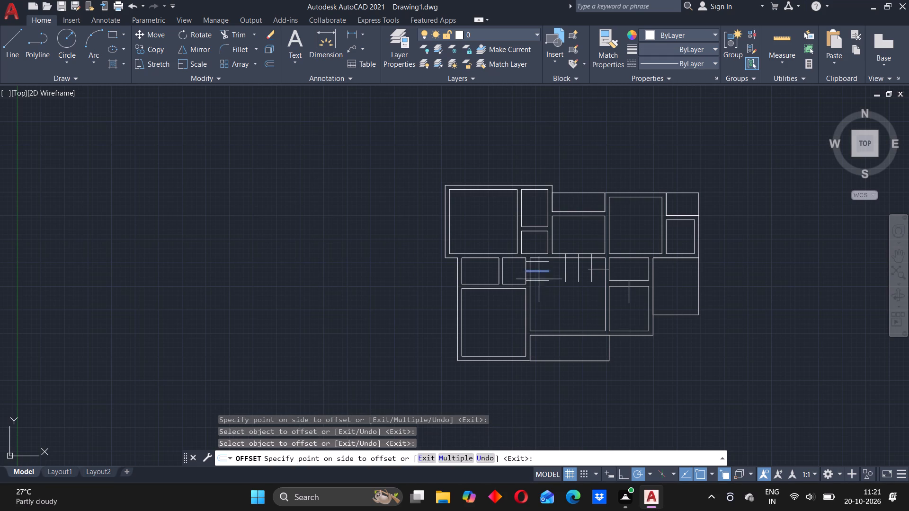
click(539, 282)
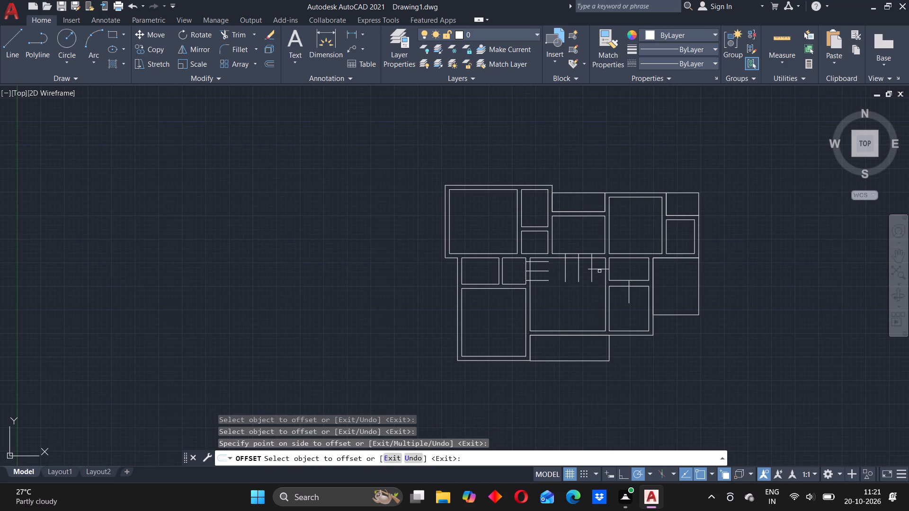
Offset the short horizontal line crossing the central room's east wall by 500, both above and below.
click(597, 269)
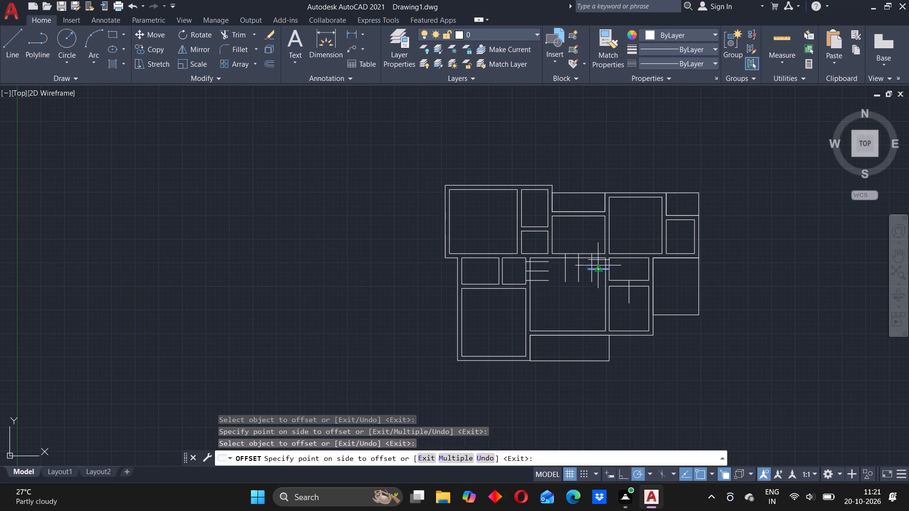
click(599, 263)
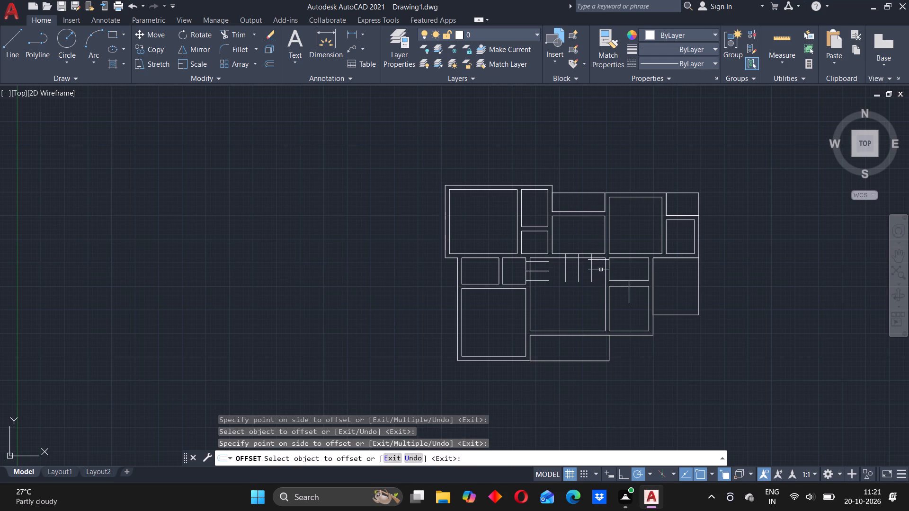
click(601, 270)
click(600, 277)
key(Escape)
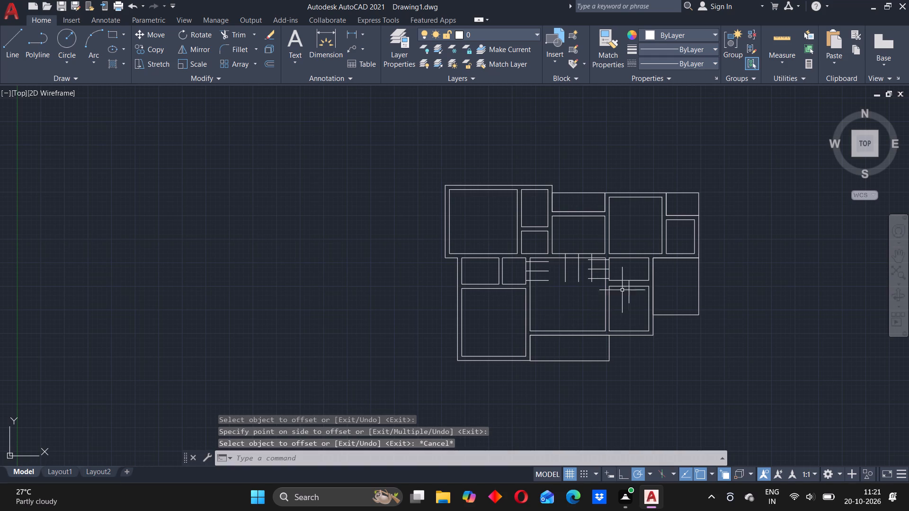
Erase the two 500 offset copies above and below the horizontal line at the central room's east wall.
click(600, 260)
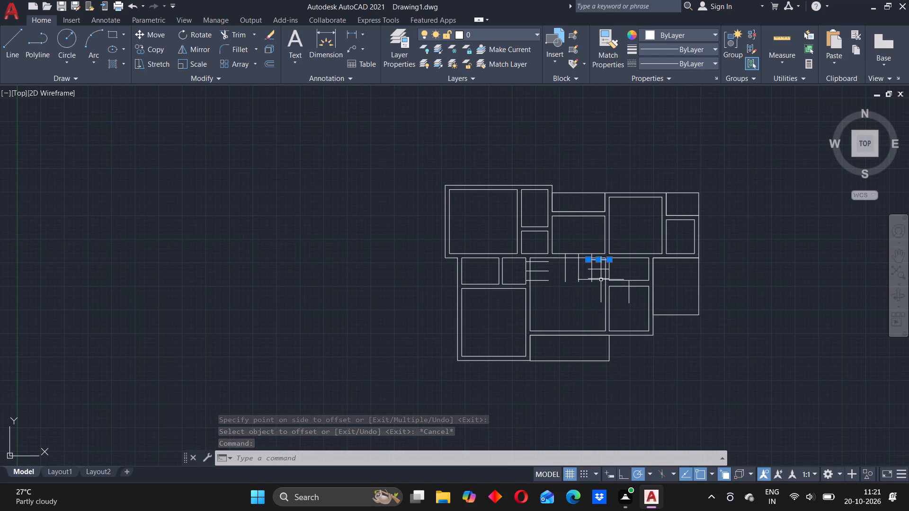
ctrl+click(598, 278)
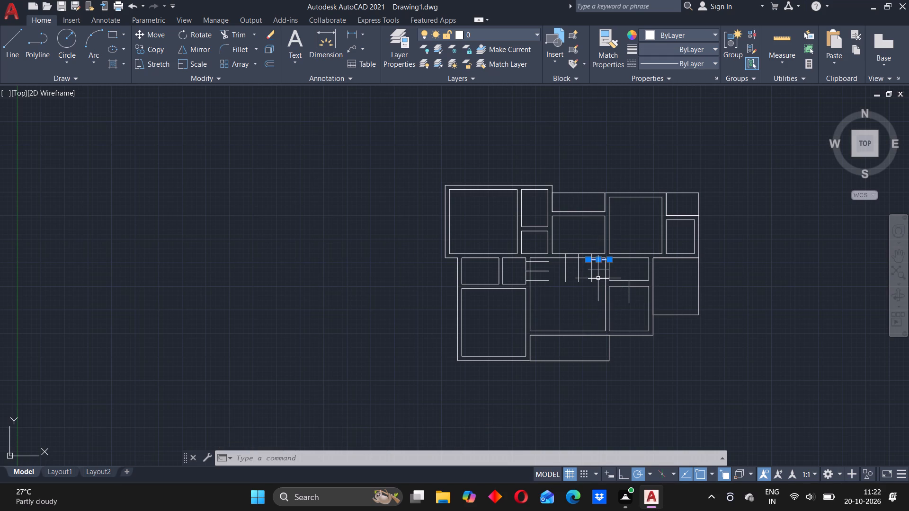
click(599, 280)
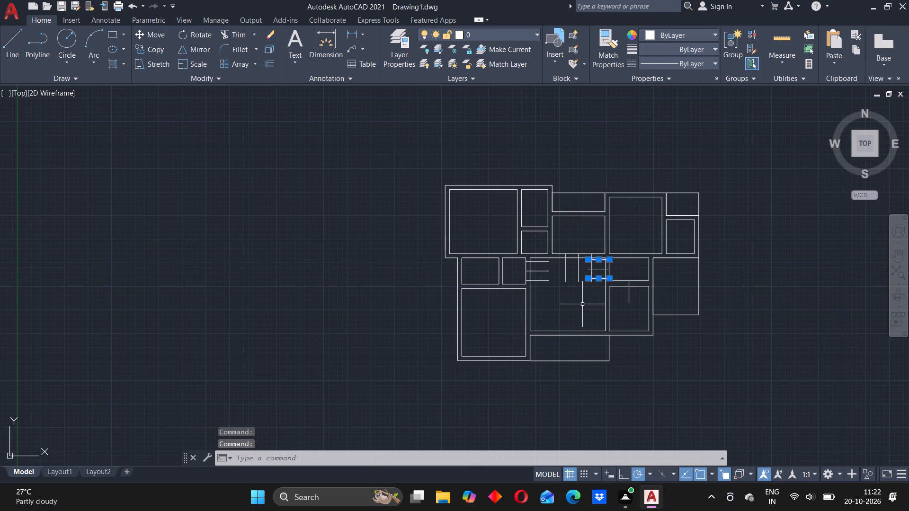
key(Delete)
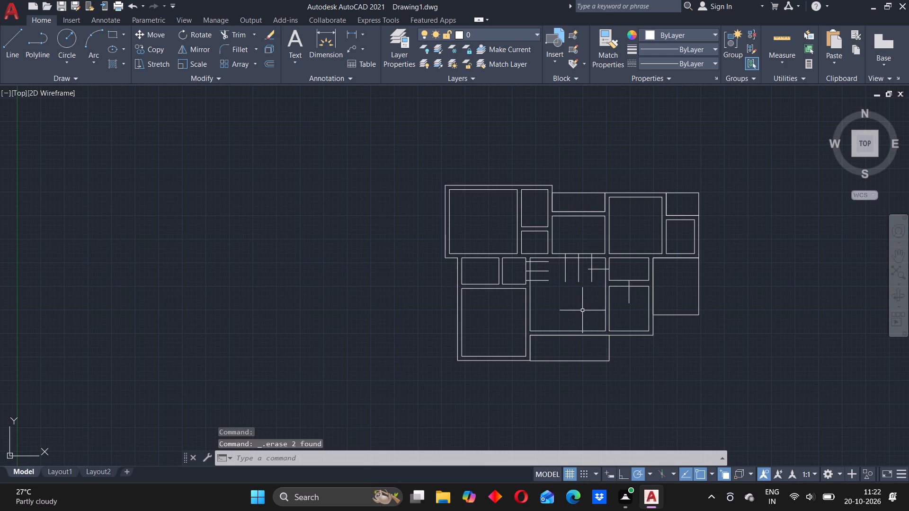
Offset the short horizontal line crossing the central room's east wall by 400, both above and below.
key(o)
key(Return)
text(400)
key(Return)
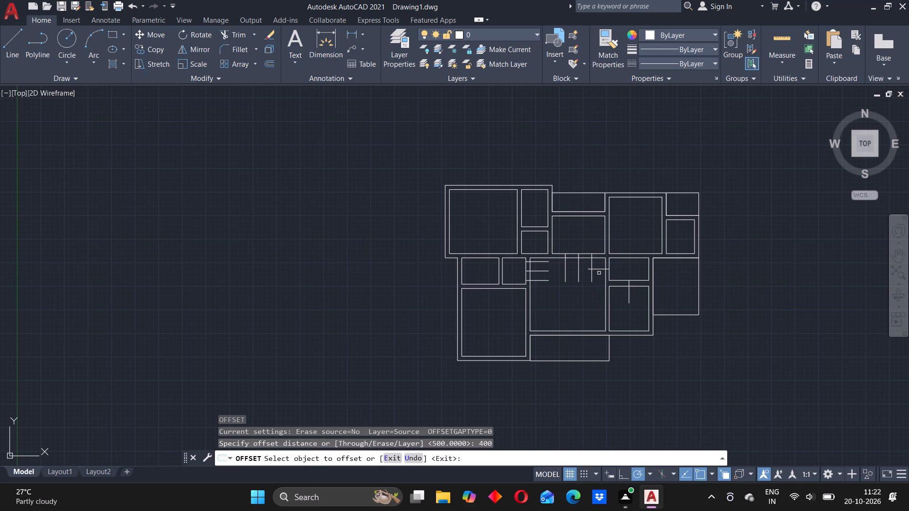
click(600, 269)
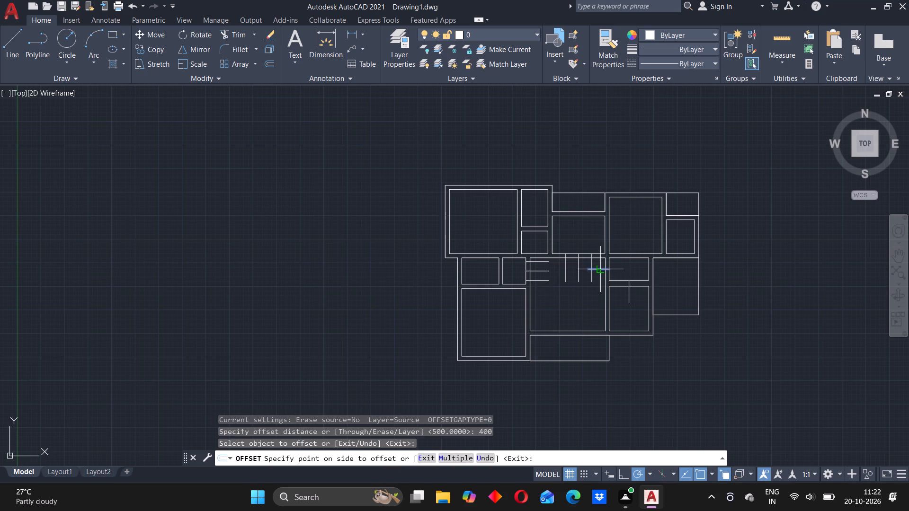
click(599, 265)
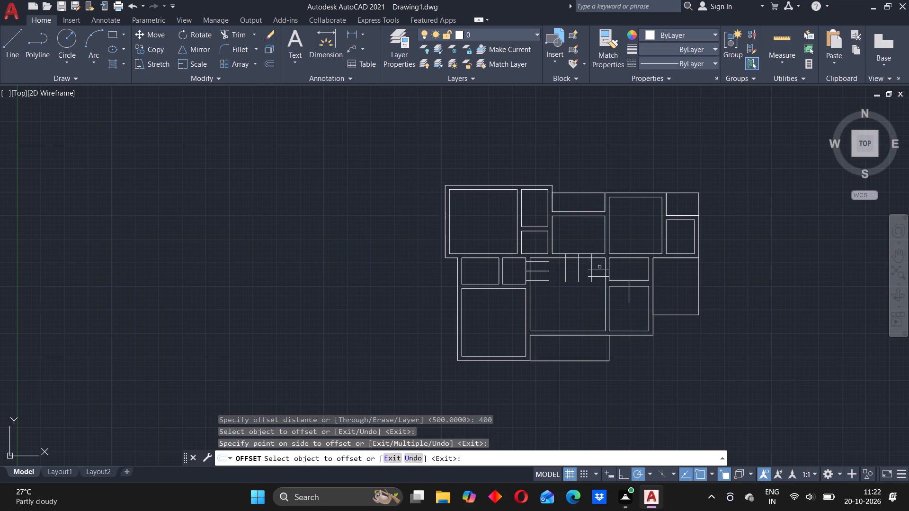
click(599, 269)
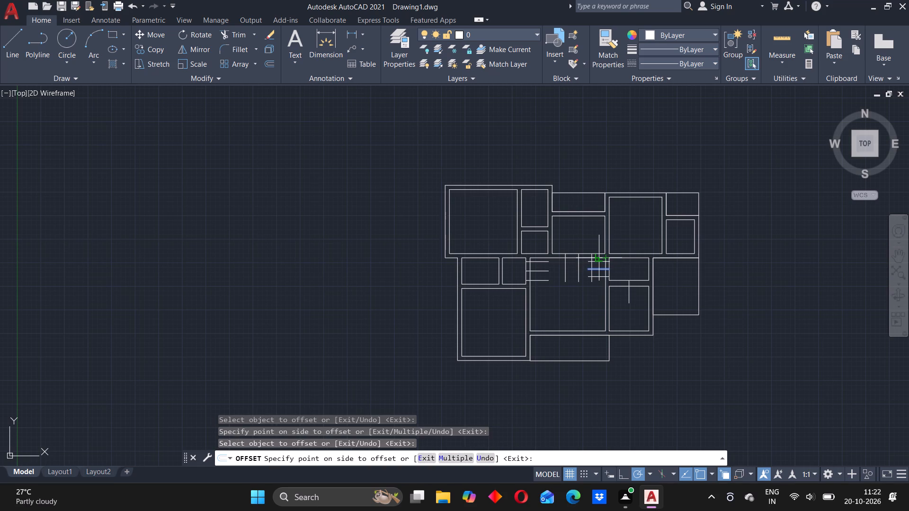
click(598, 262)
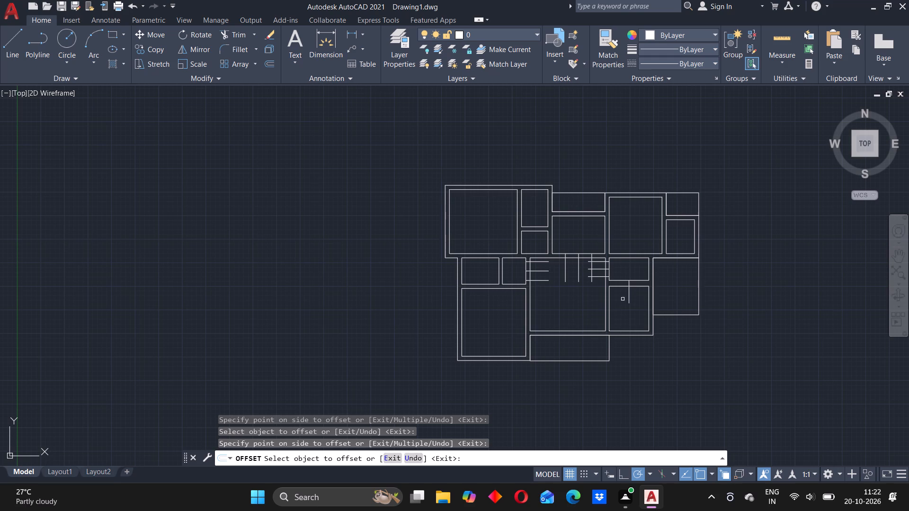
key(Escape)
Offset the short vertical line crossing the wall between the two small rooms east of the central room by 700 to both sides.
key(o)
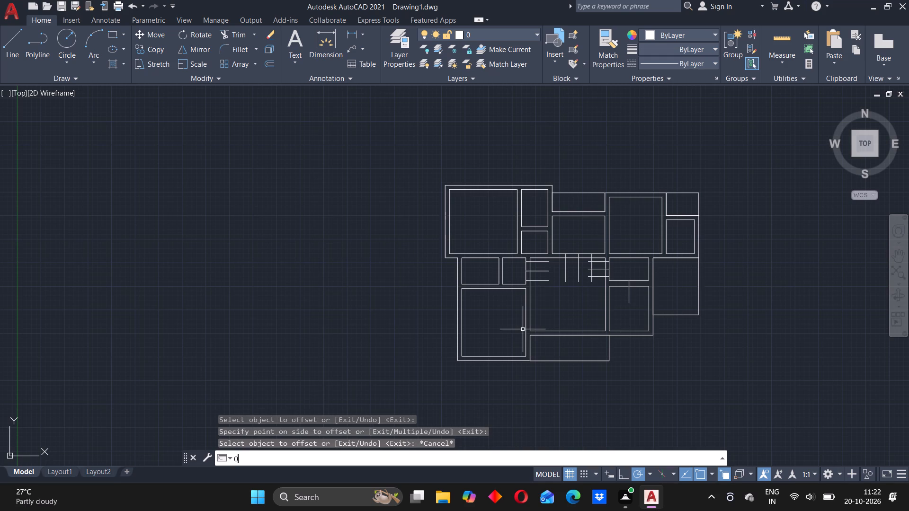
key(Return)
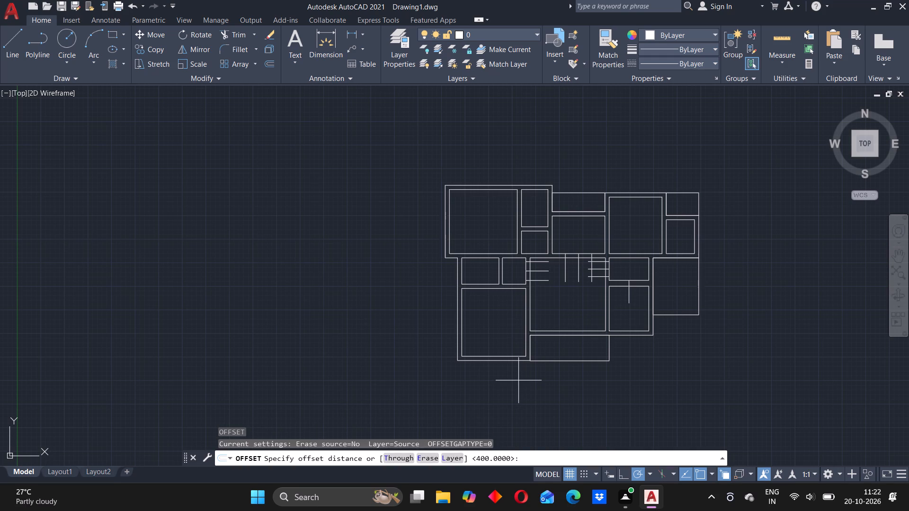
key(7)
key(0)
key(0)
key(Return)
click(630, 296)
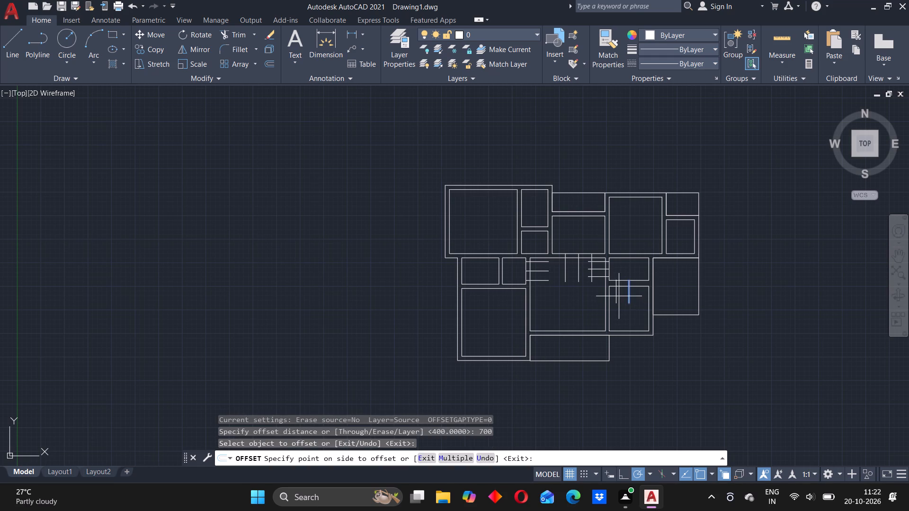
click(619, 296)
click(630, 292)
click(639, 294)
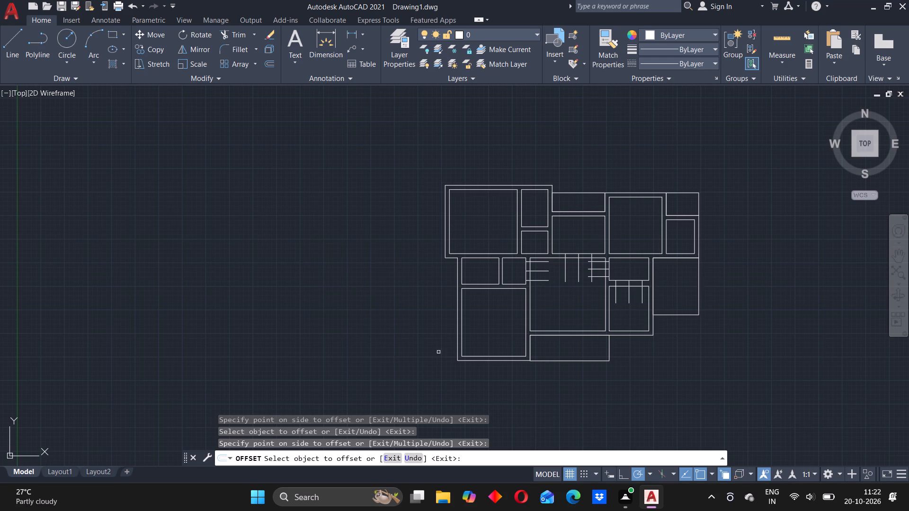
Erase the middle vertical marker lines at the central room's north wall and at the wall between the two small eastern rooms.
scroll(606, 273, down, 2)
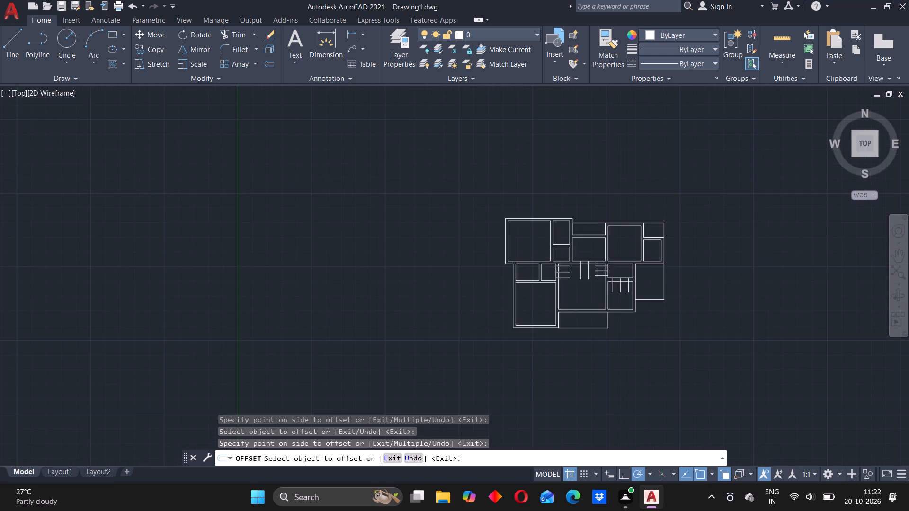
scroll(606, 273, up, 3)
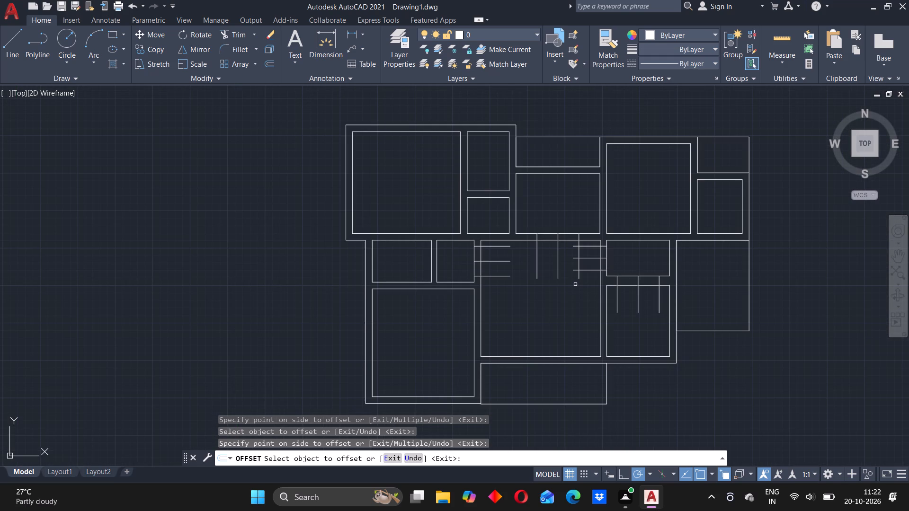
click(559, 260)
key(Delete)
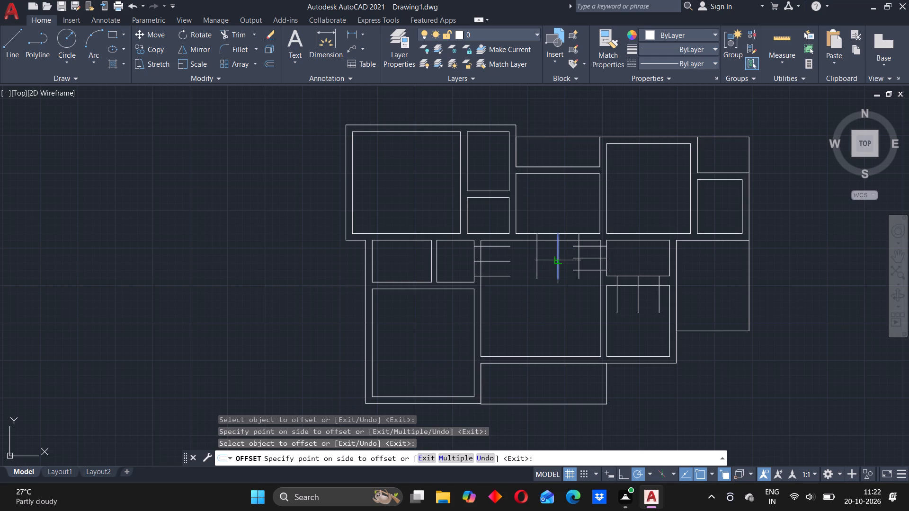
key(Escape)
key(Escape)
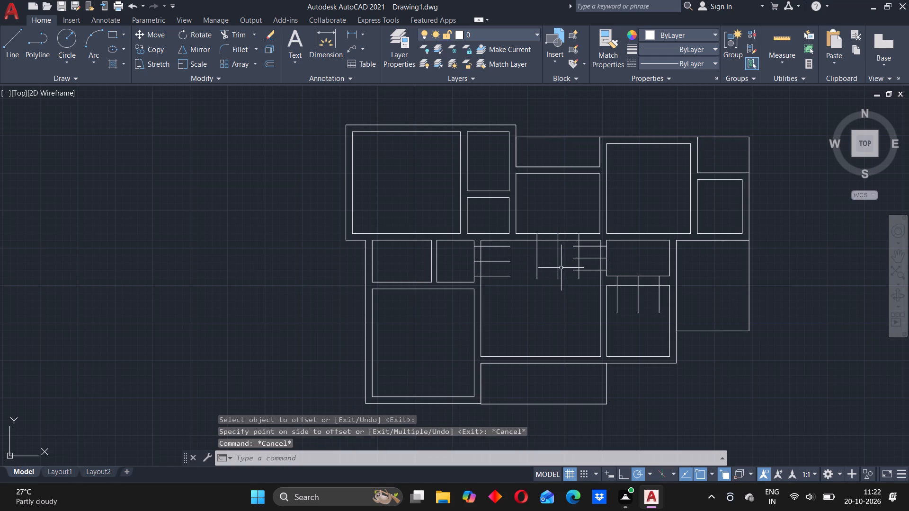
click(559, 264)
key(Delete)
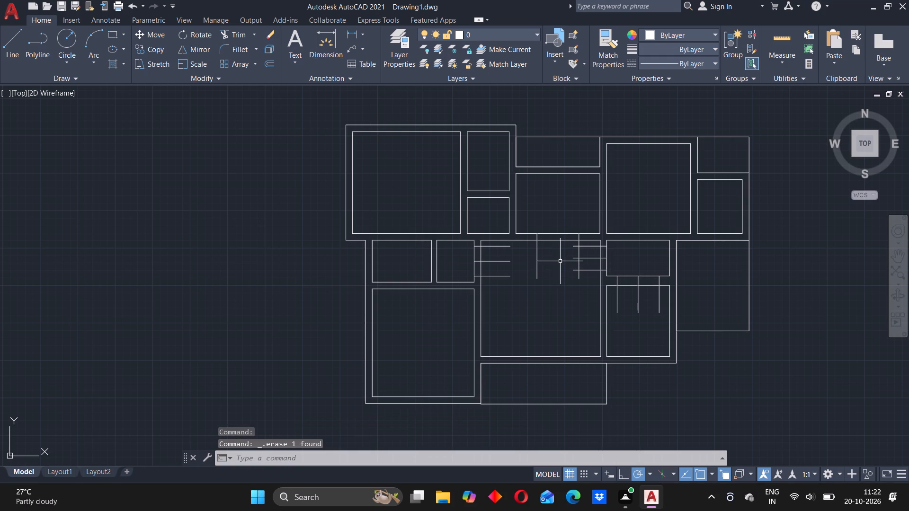
click(639, 306)
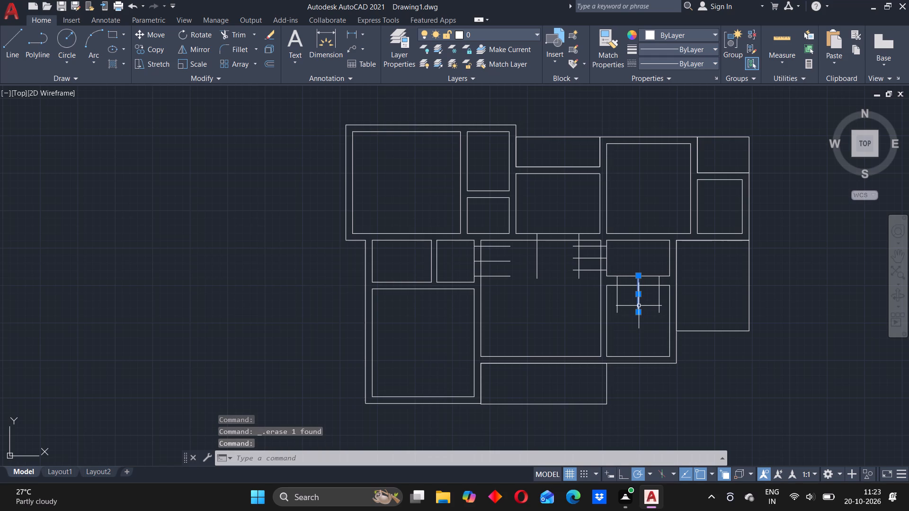
key(Delete)
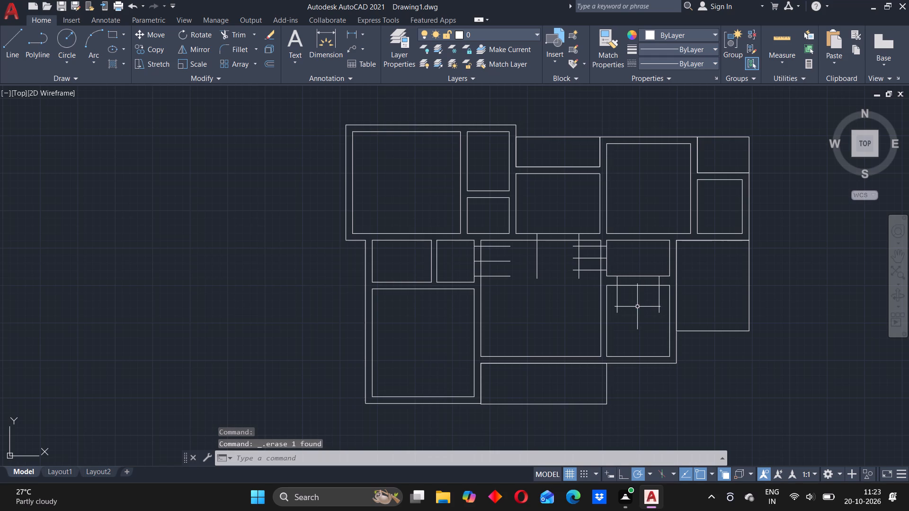
Erase the middle horizontal marker lines at the central room's east and west walls.
click(581, 260)
click(585, 258)
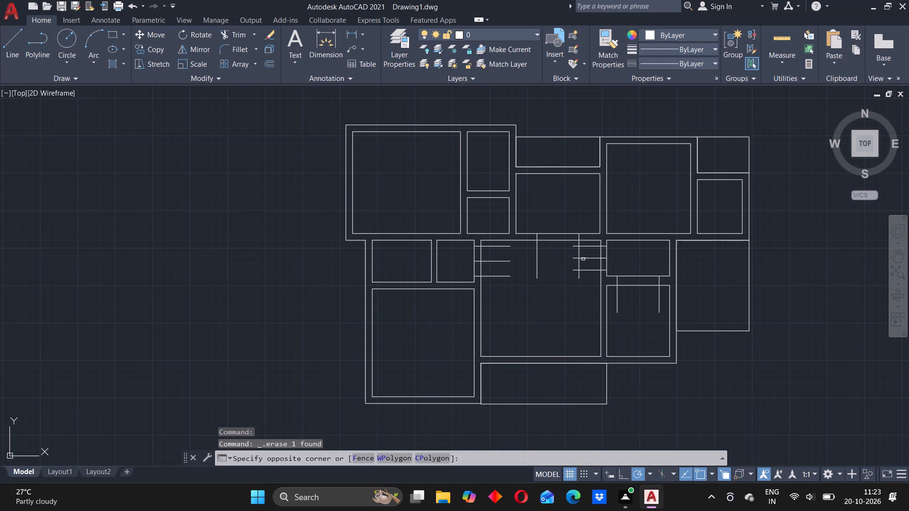
key(Delete)
click(592, 259)
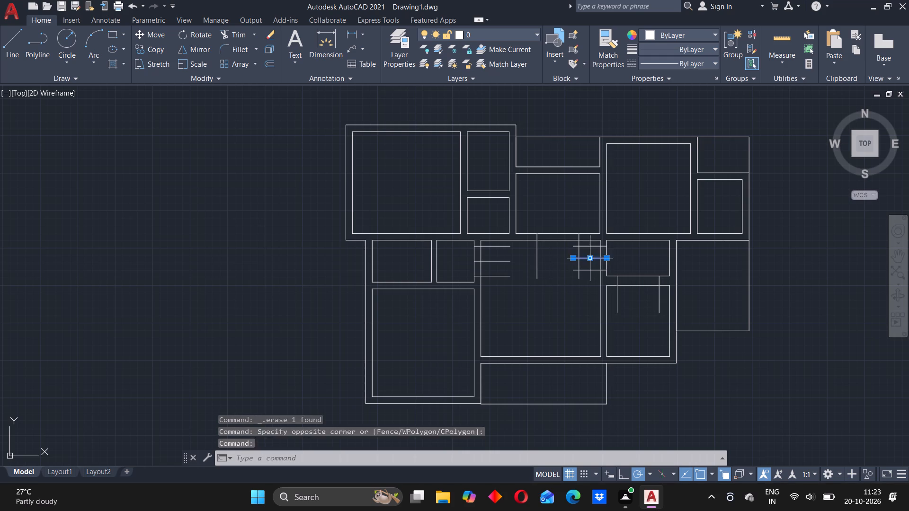
key(Delete)
click(499, 262)
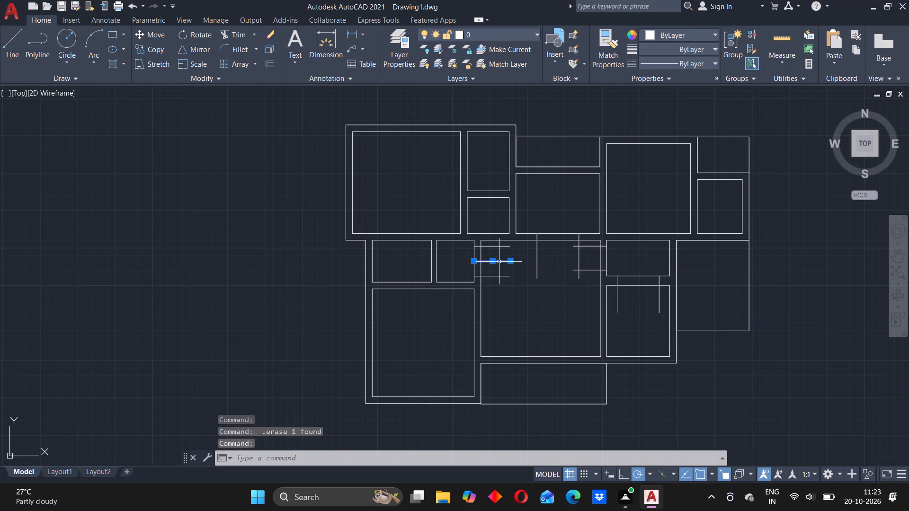
key(Delete)
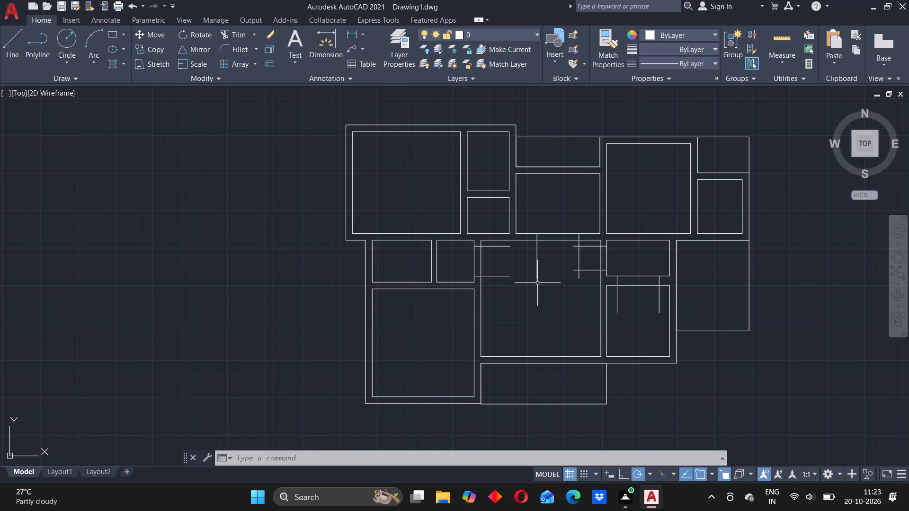
Trim the wall between the two small eastern rooms to an opening and cut off both marker lines' overhanging ends.
text(TR)
key(Return)
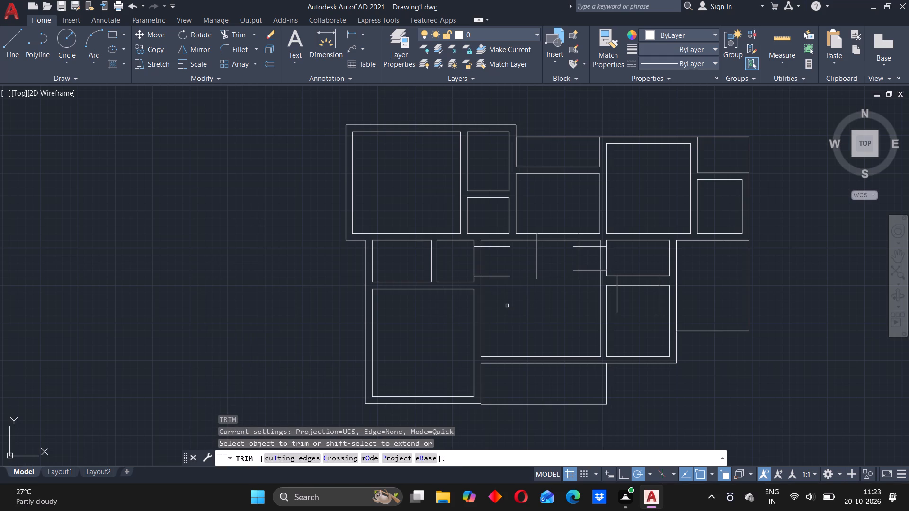
drag(631, 268, 636, 268)
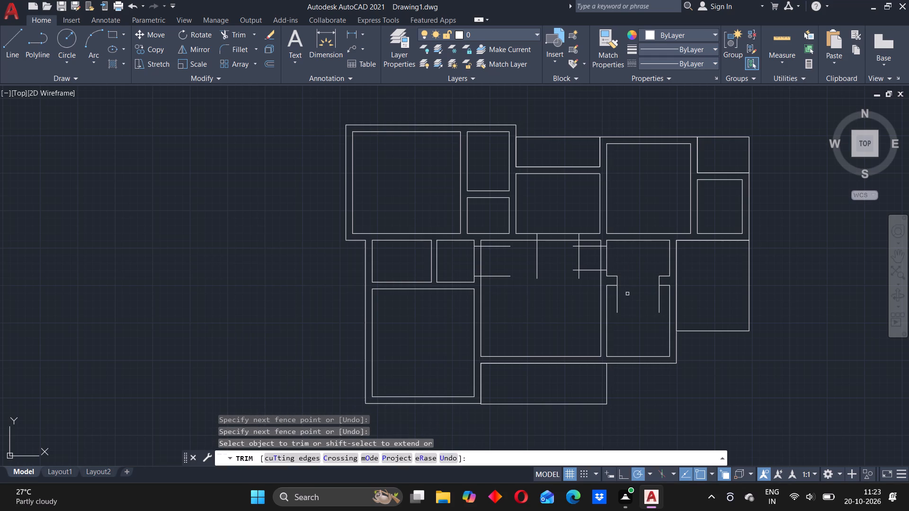
click(620, 296)
click(616, 298)
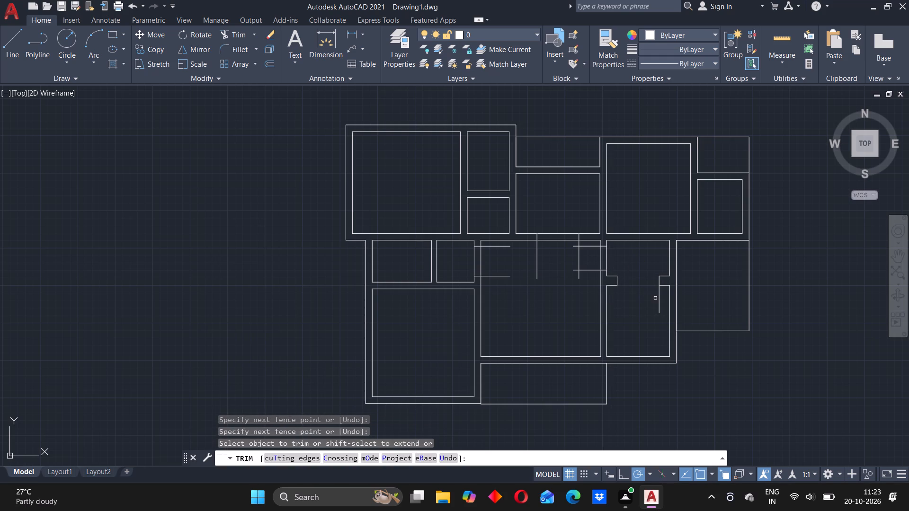
click(659, 300)
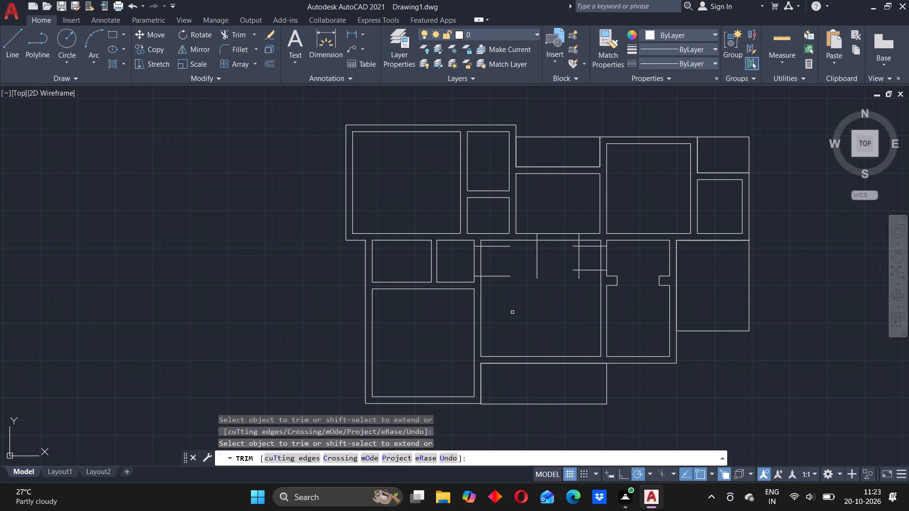
Trim the central room's north wall between its two markers to an opening and cut off the west marker's overhang.
drag(548, 224, 549, 238)
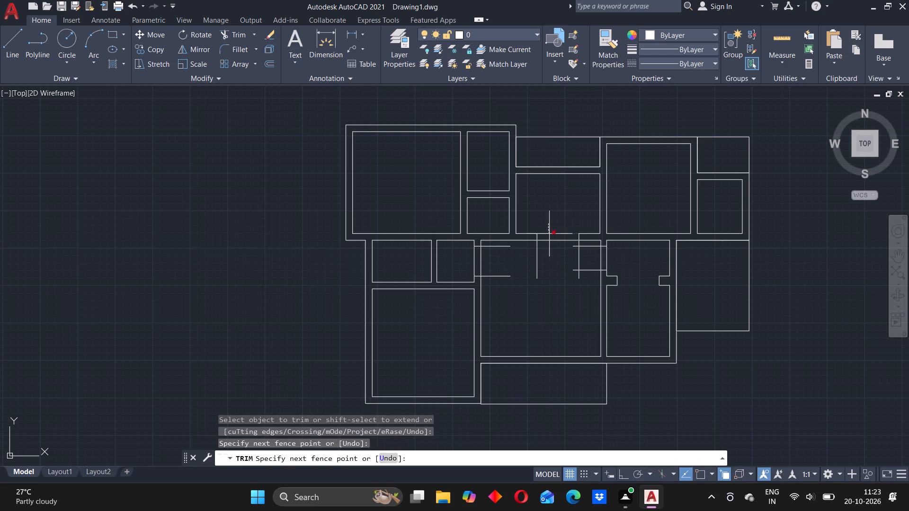
drag(549, 238, 549, 246)
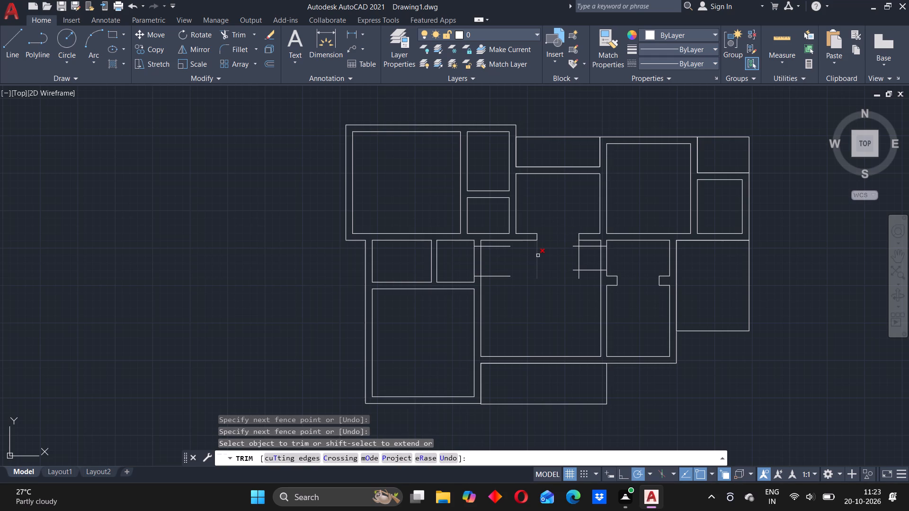
click(538, 255)
Trim the central room's west wall between its markers to an opening and cut off both markers' overhanging ends.
drag(509, 259, 479, 261)
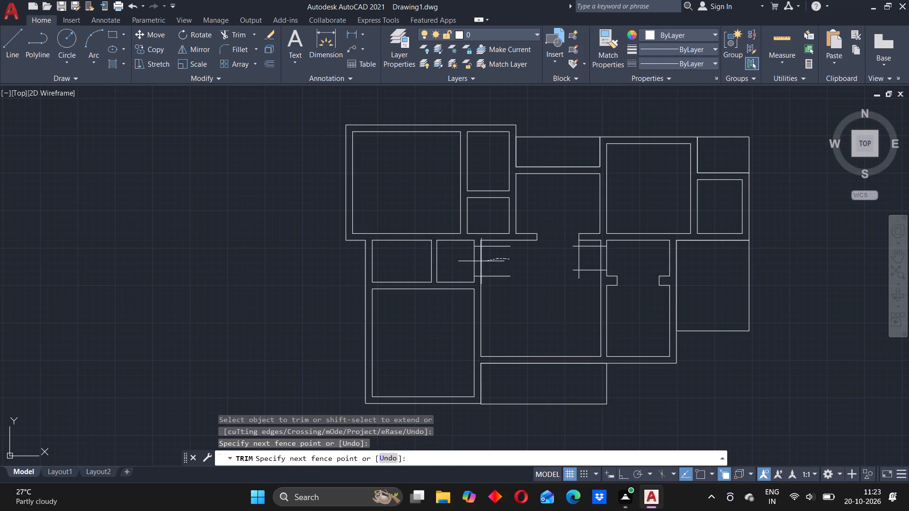
drag(479, 261, 469, 263)
click(496, 277)
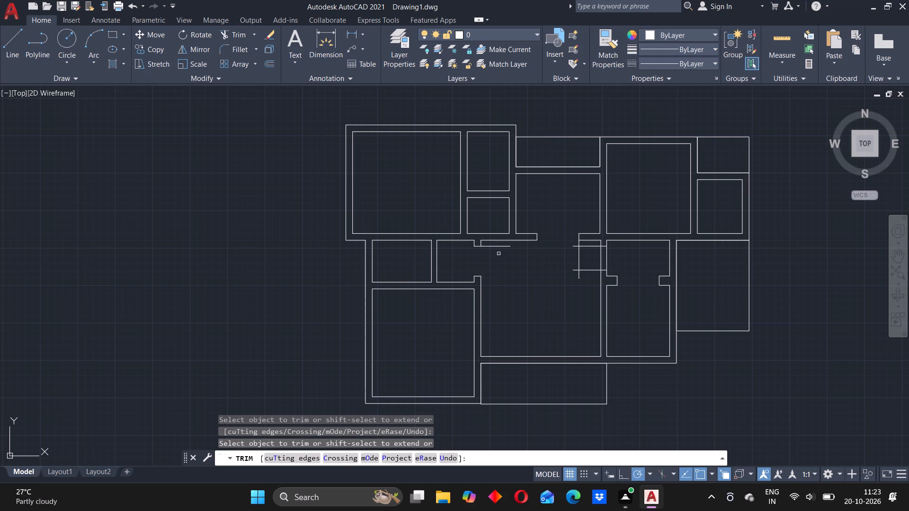
click(500, 247)
Trim the central room's east wall to an opening and remove its markers' overhangs along with the leftover north-wall east marker.
drag(608, 258, 597, 258)
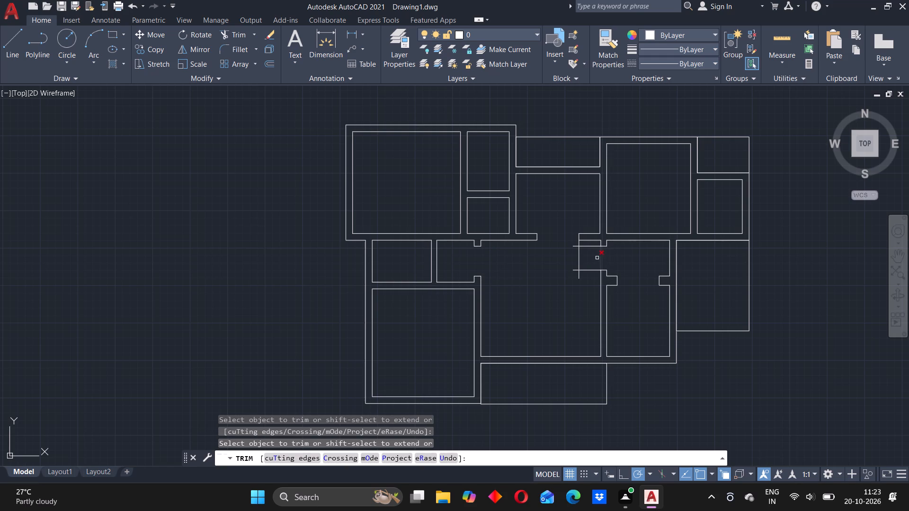
drag(597, 258, 593, 258)
click(600, 255)
click(590, 247)
drag(578, 245, 574, 255)
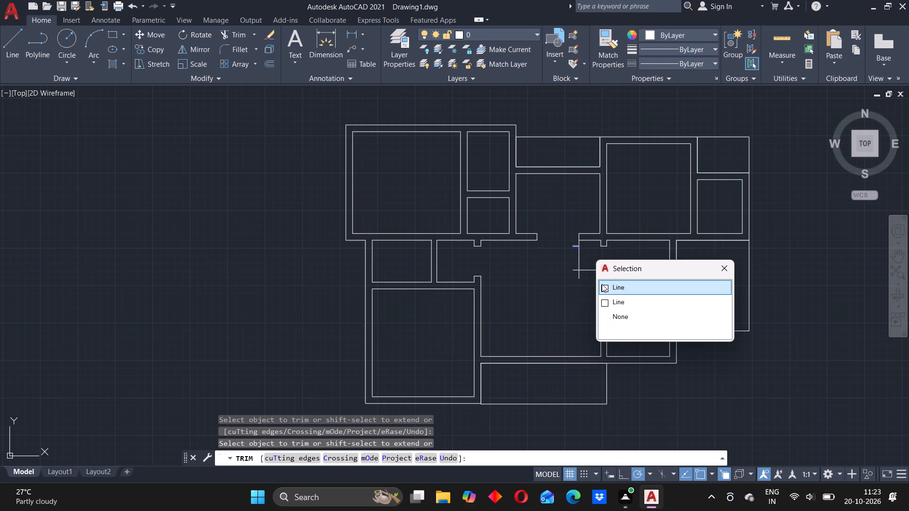
click(603, 286)
click(605, 286)
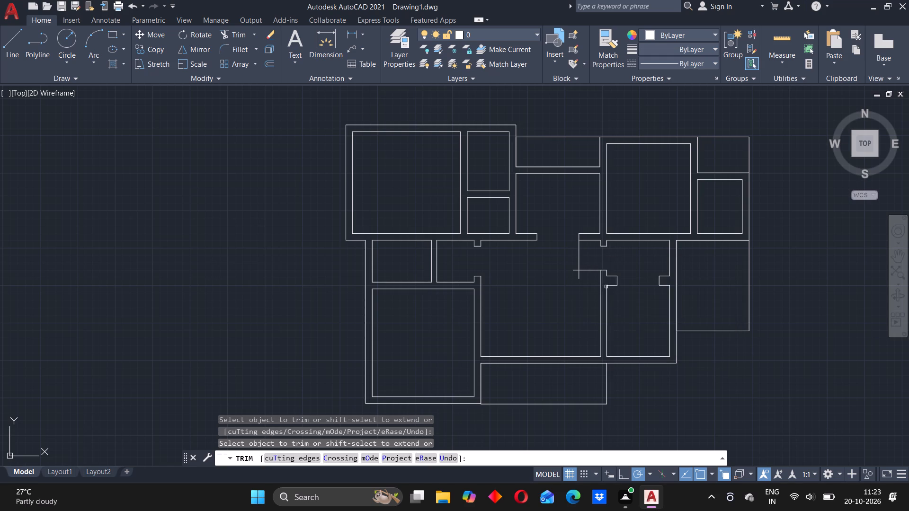
drag(579, 250, 581, 272)
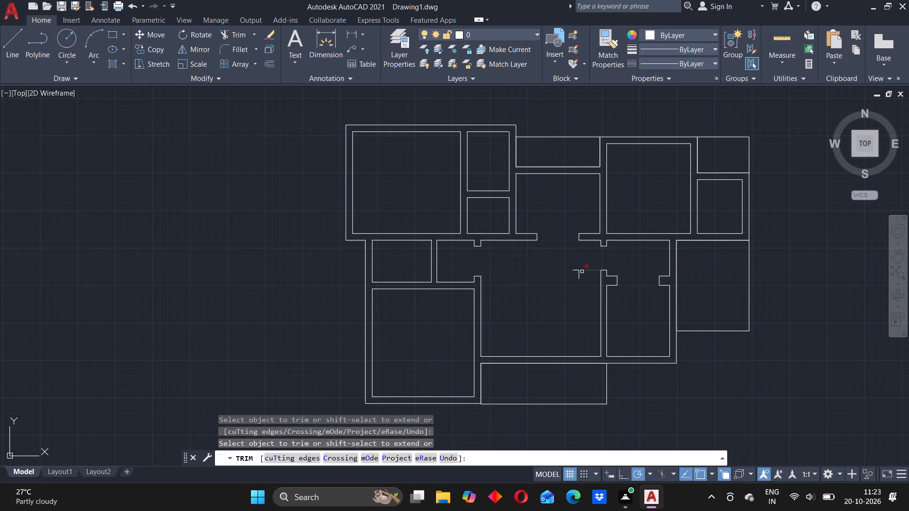
drag(581, 272, 579, 275)
click(578, 270)
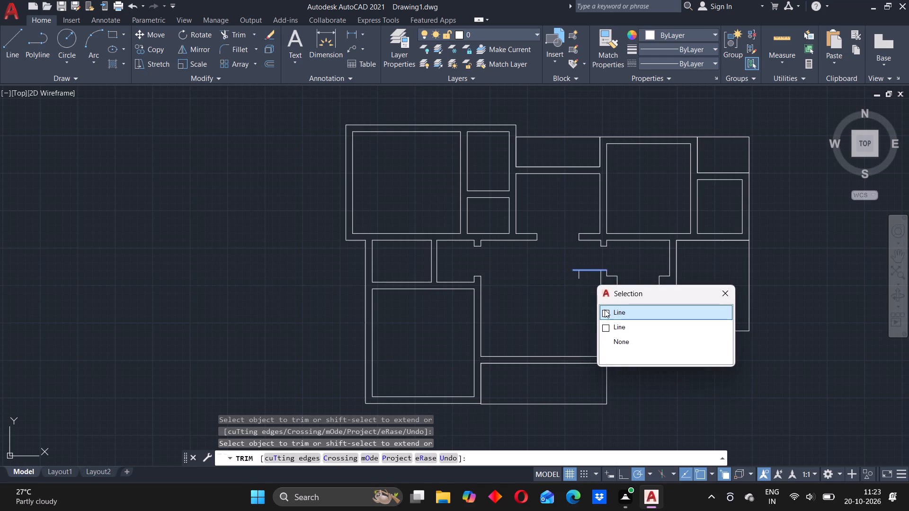
click(605, 310)
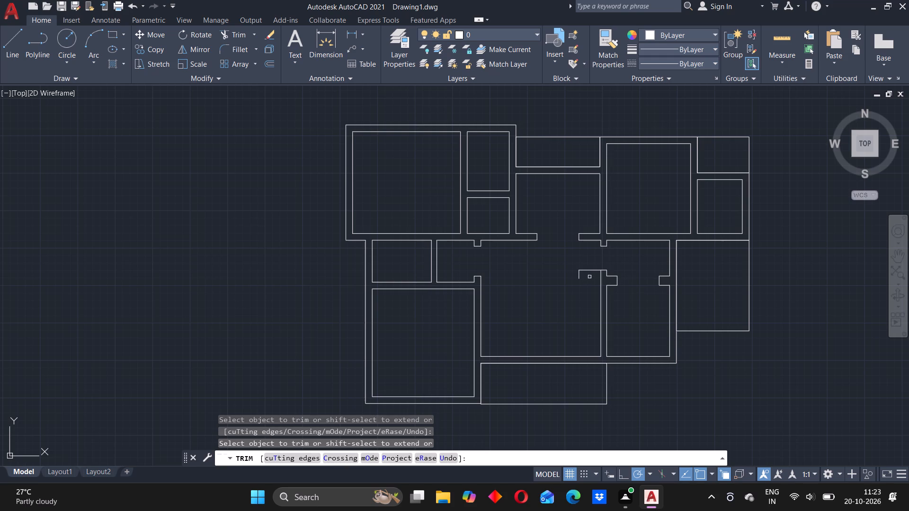
drag(573, 262, 575, 277)
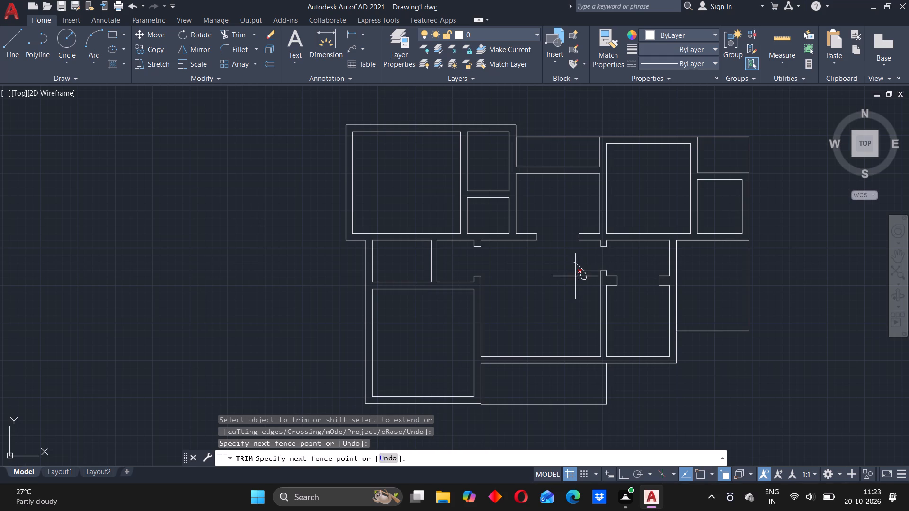
drag(575, 277, 578, 273)
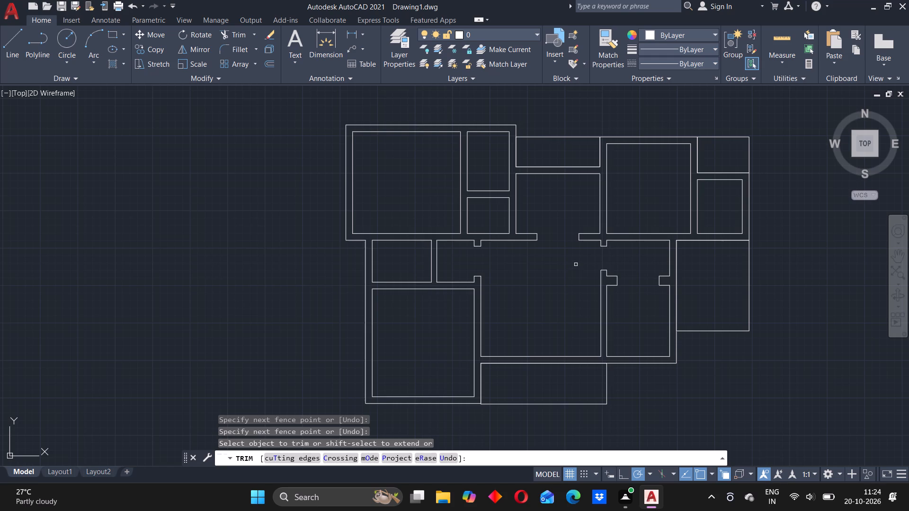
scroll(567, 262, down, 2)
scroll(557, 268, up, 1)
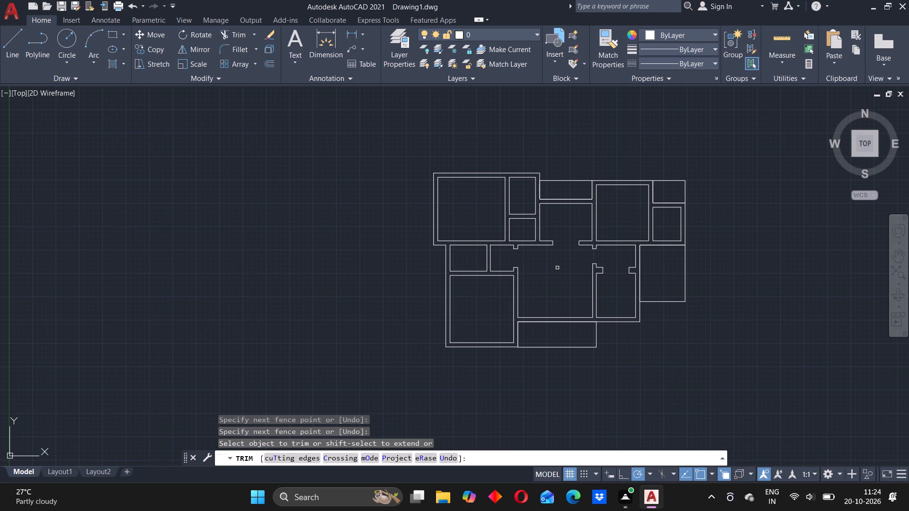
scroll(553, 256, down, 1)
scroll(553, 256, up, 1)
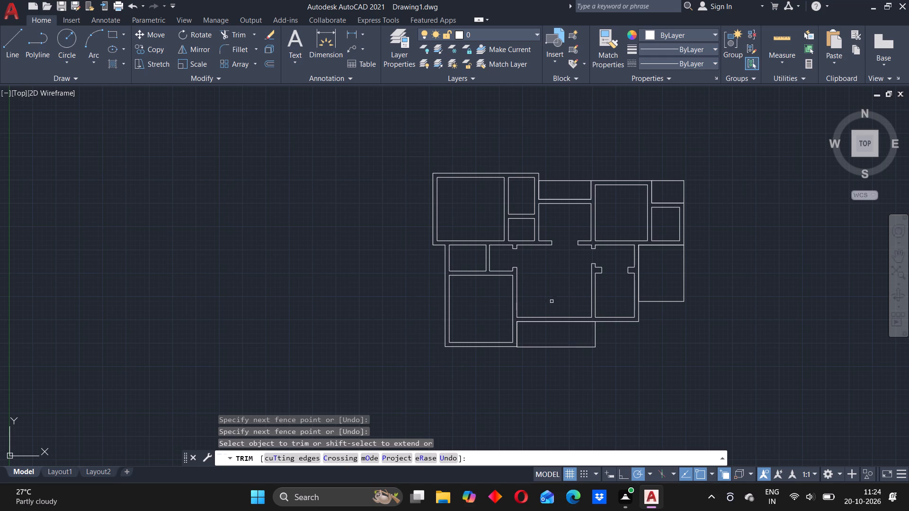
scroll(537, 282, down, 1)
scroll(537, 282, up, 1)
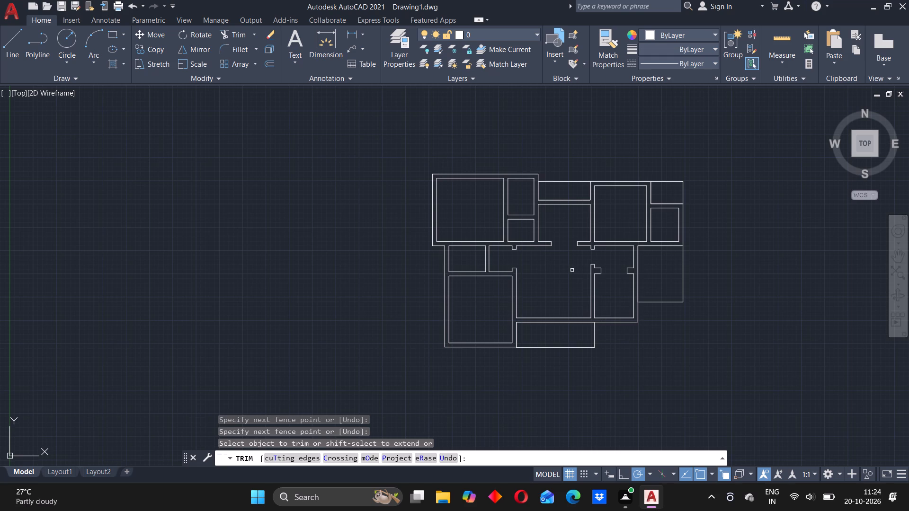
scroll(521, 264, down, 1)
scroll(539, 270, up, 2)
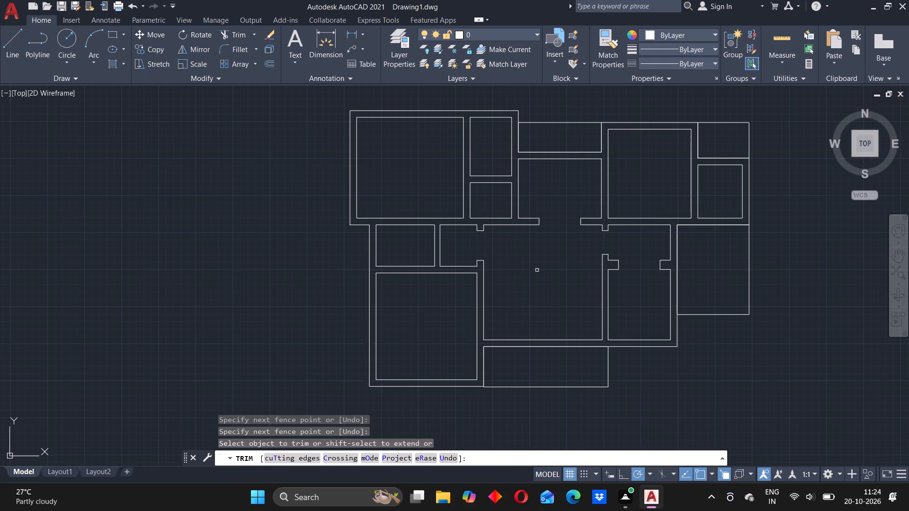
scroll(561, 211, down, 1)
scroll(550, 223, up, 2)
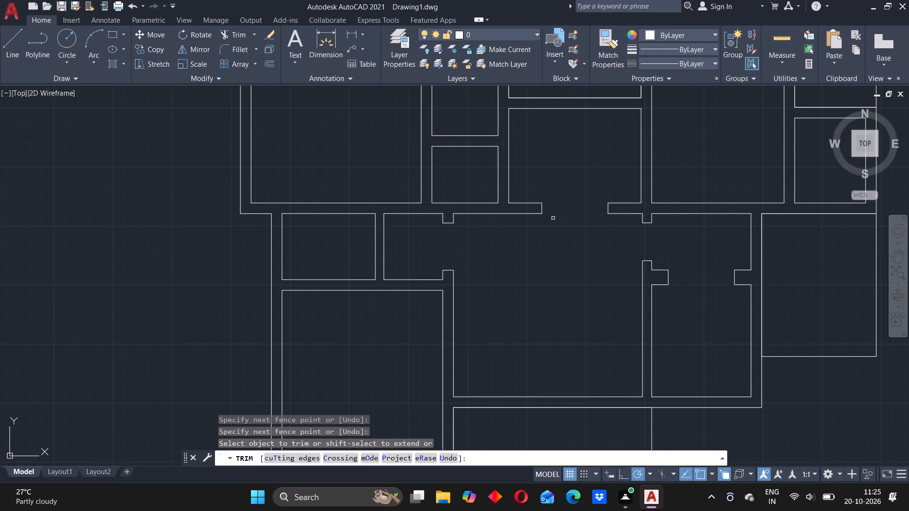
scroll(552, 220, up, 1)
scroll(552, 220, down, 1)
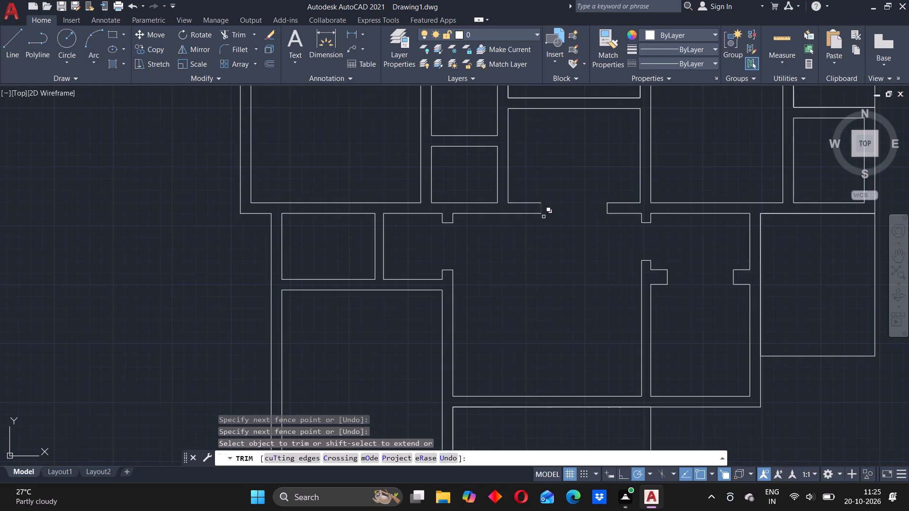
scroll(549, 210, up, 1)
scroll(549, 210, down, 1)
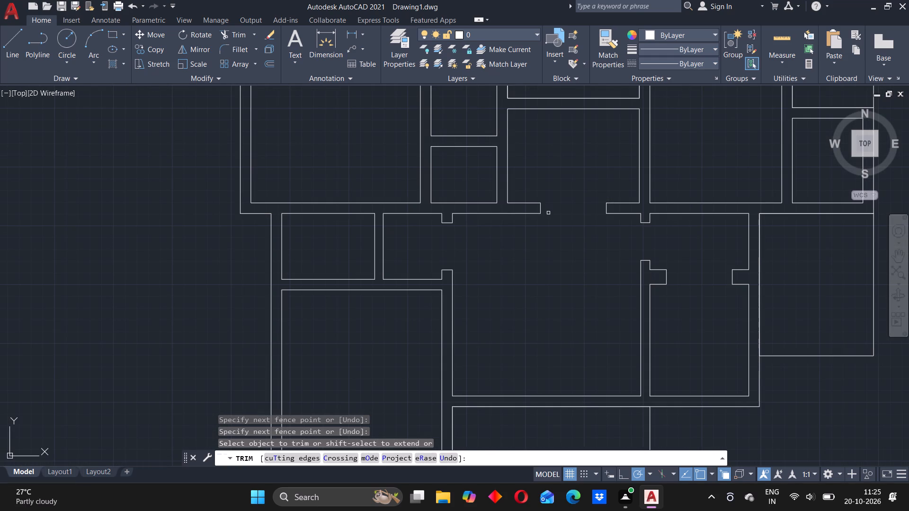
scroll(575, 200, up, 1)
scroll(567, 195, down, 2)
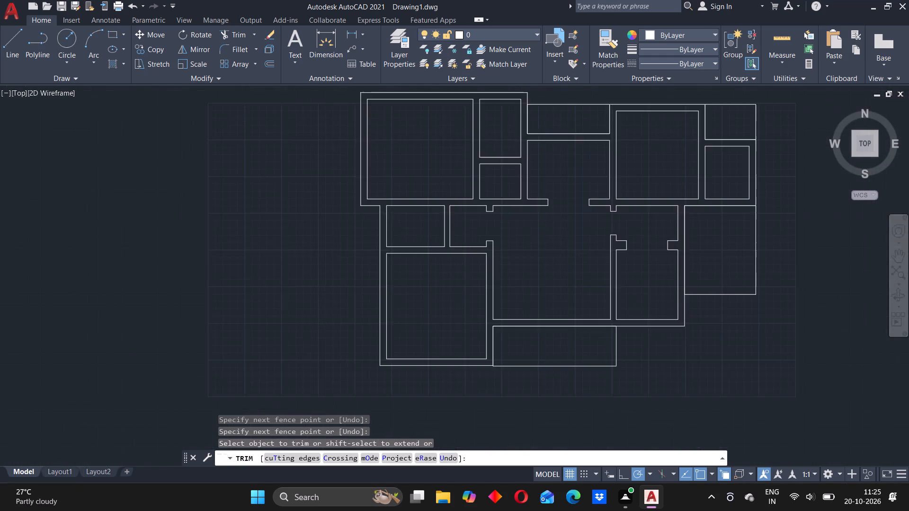
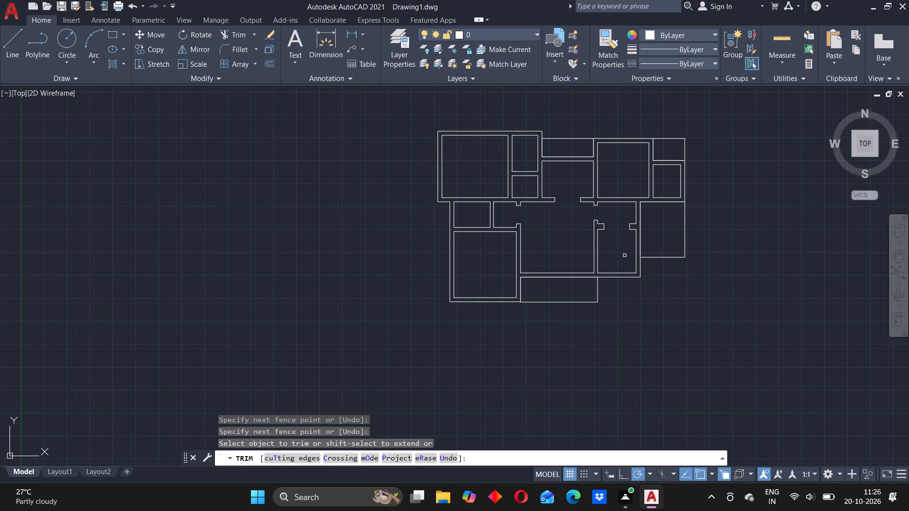
Leave the Trim command and examine the trimmed wall openings around the central room and across the floor plan.
scroll(565, 206, up, 1)
scroll(565, 206, down, 1)
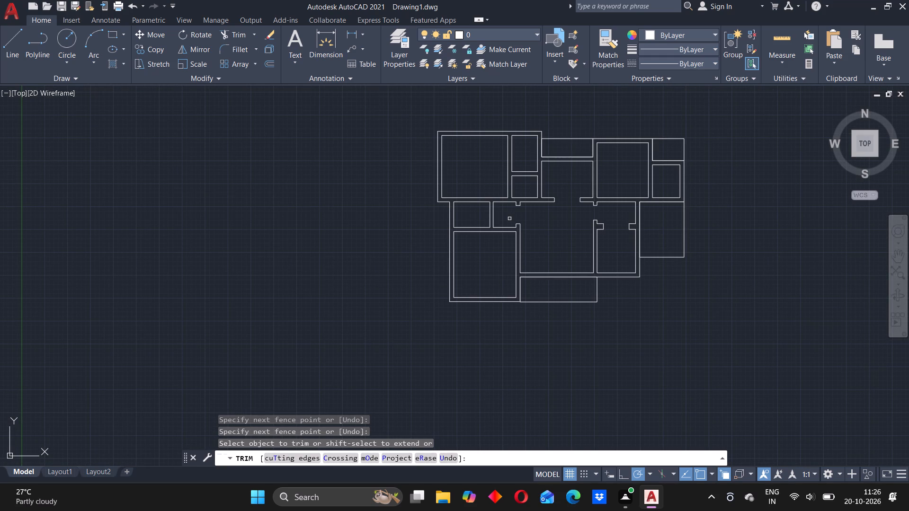
scroll(548, 221, down, 2)
scroll(555, 223, up, 2)
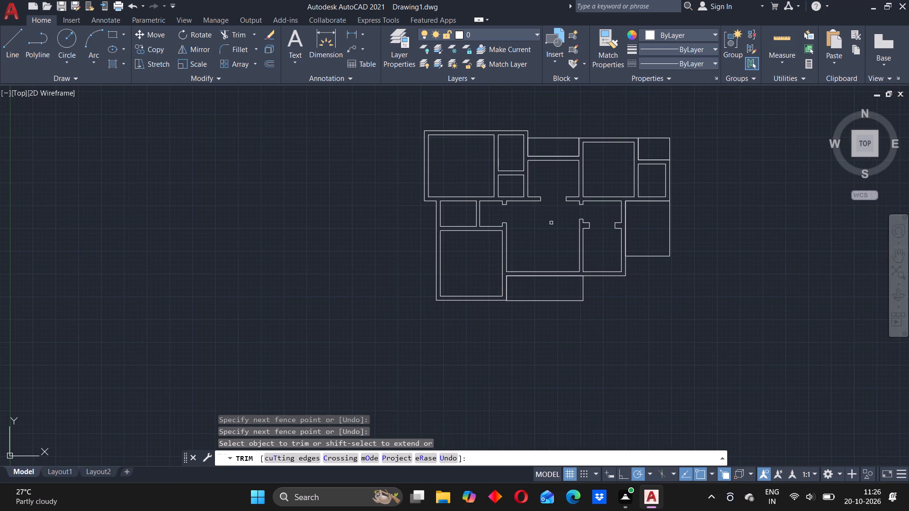
click(547, 224)
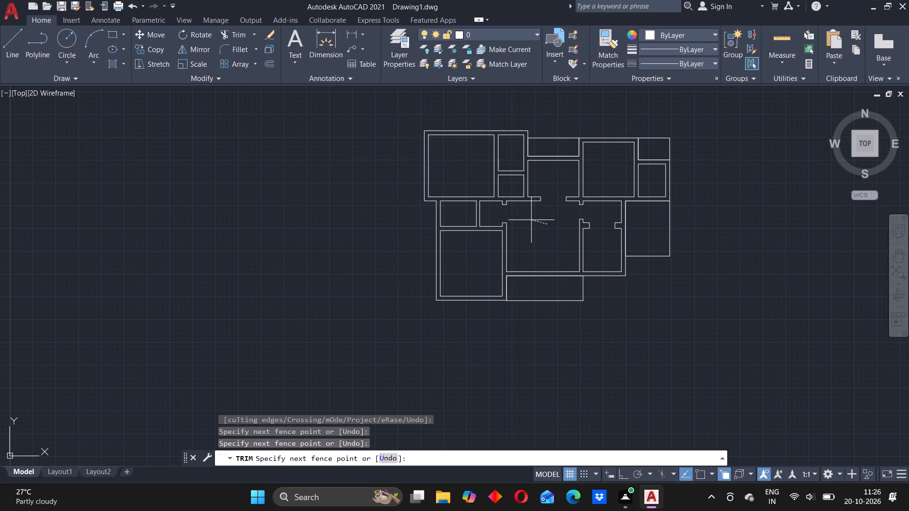
key(Escape)
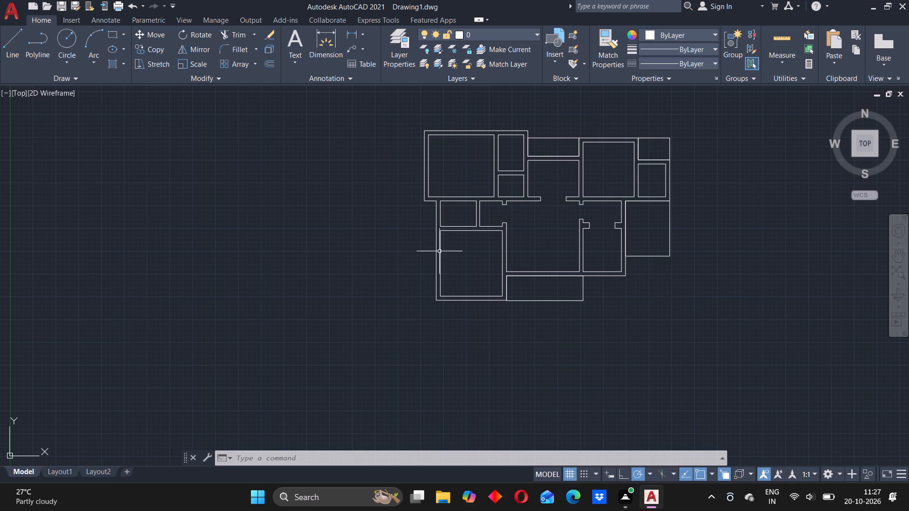
scroll(497, 235, up, 1)
scroll(512, 229, down, 2)
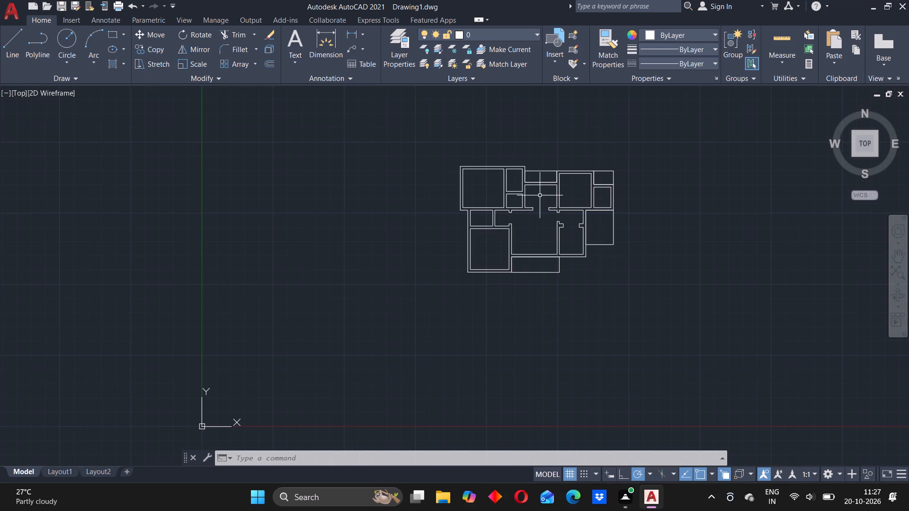
scroll(510, 205, down, 1)
scroll(512, 205, up, 3)
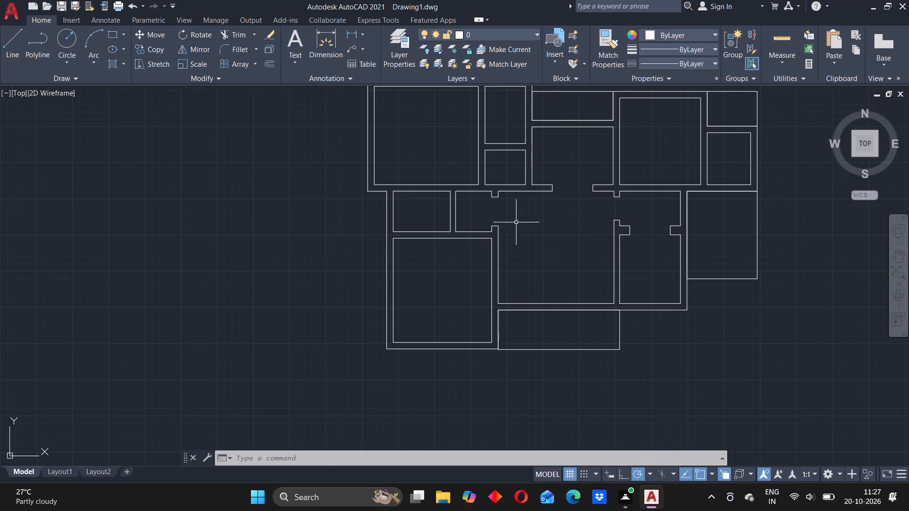
scroll(508, 135, down, 1)
scroll(512, 147, up, 2)
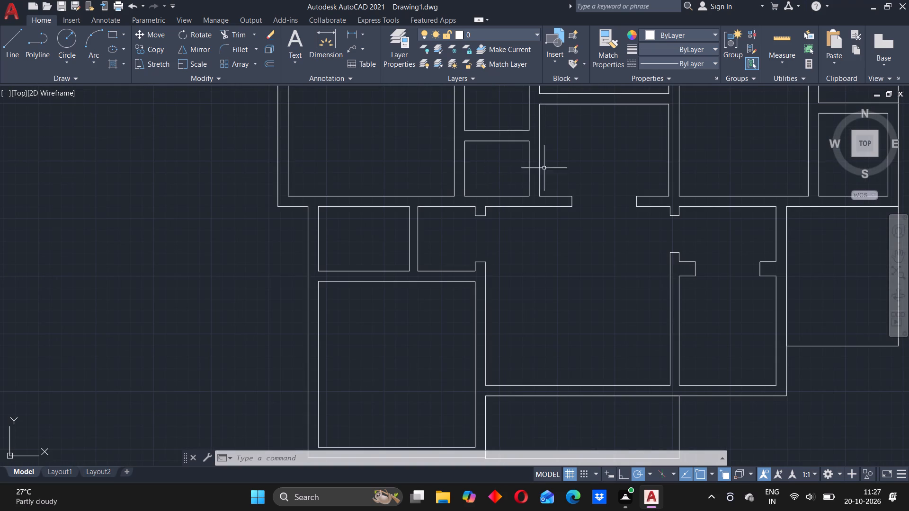
scroll(557, 171, up, 1)
scroll(557, 171, down, 2)
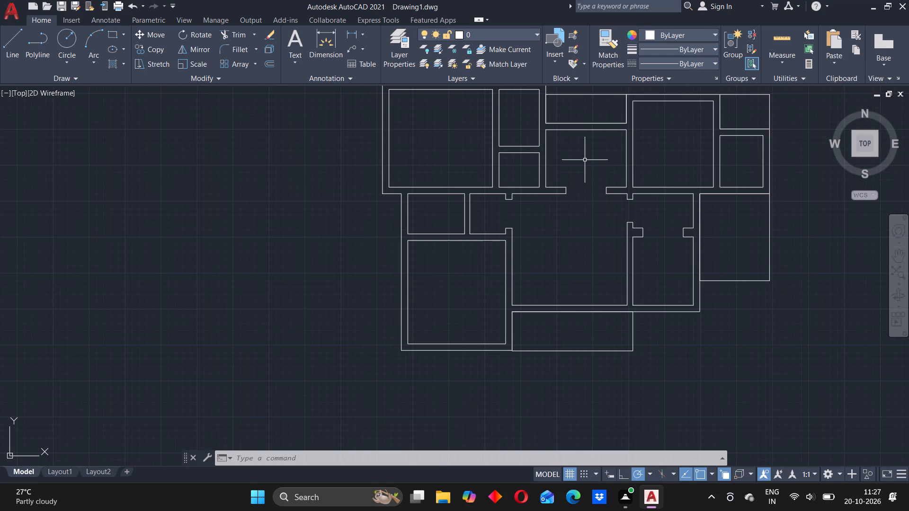
scroll(587, 153, down, 1)
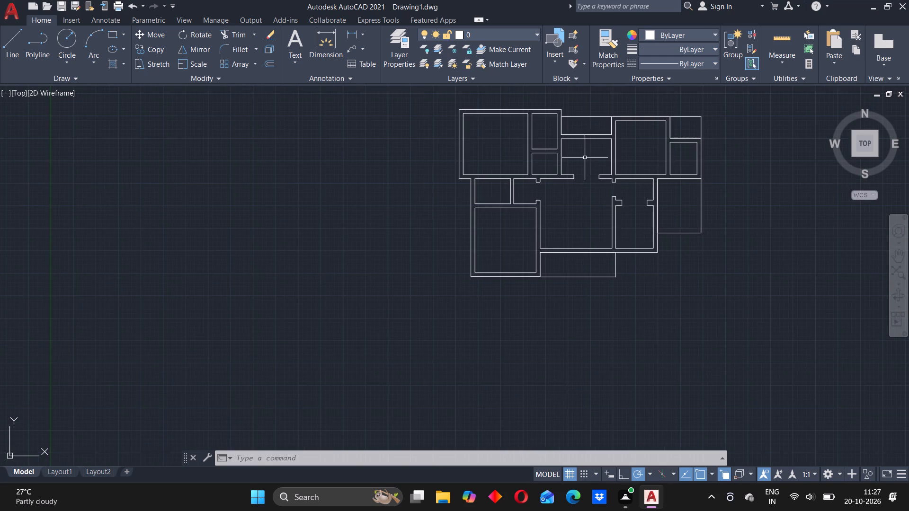
scroll(584, 158, up, 1)
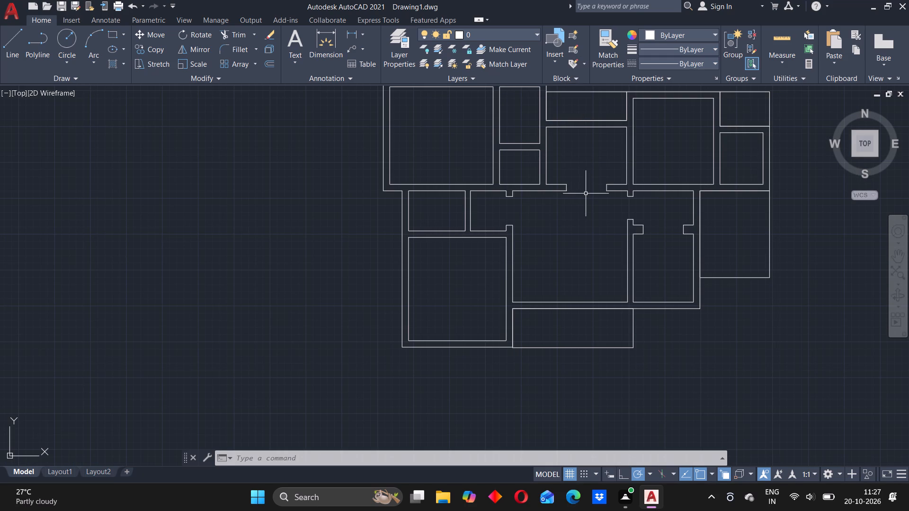
scroll(565, 164, up, 1)
scroll(572, 164, down, 1)
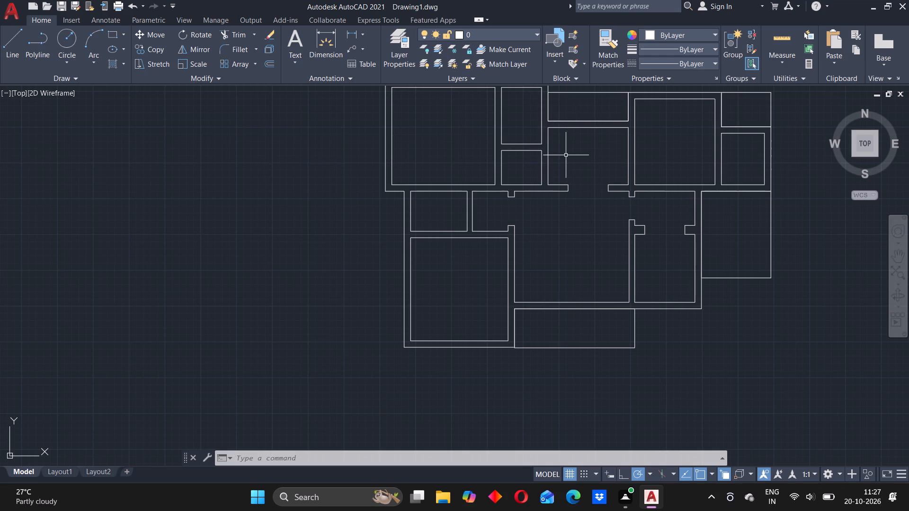
scroll(566, 158, up, 2)
scroll(568, 159, down, 3)
scroll(576, 151, up, 1)
scroll(579, 146, down, 1)
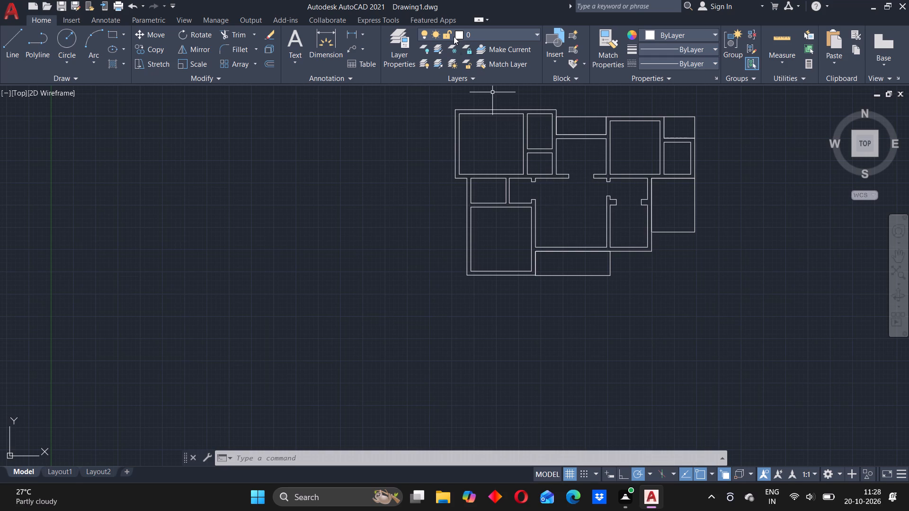
Create a new layer named DOORS and make it the current layer.
click(403, 34)
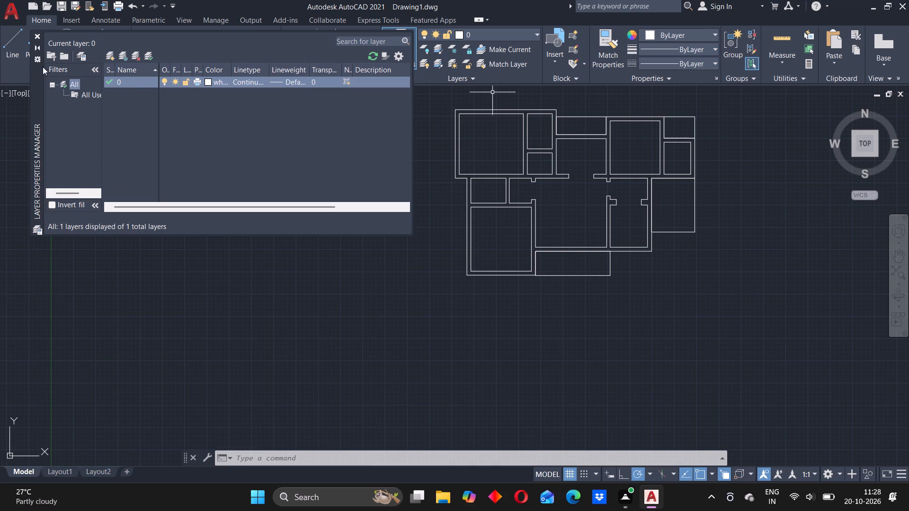
click(114, 53)
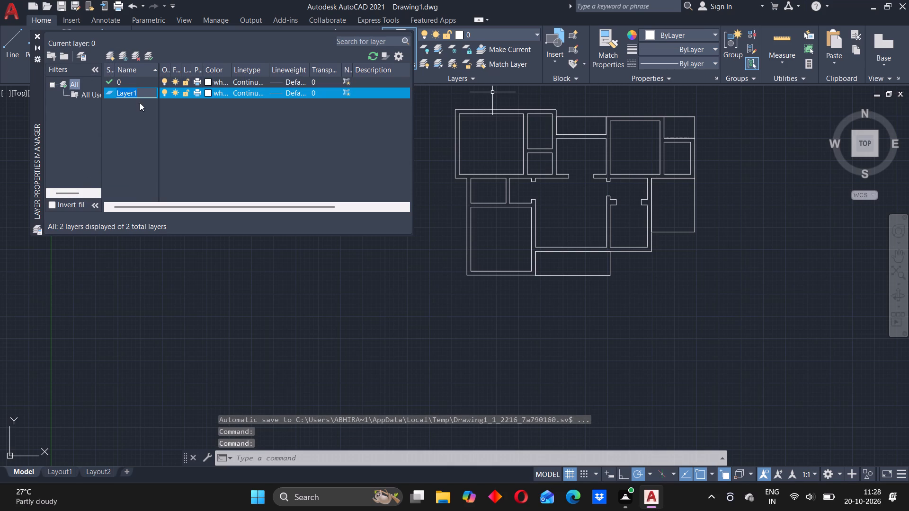
click(136, 108)
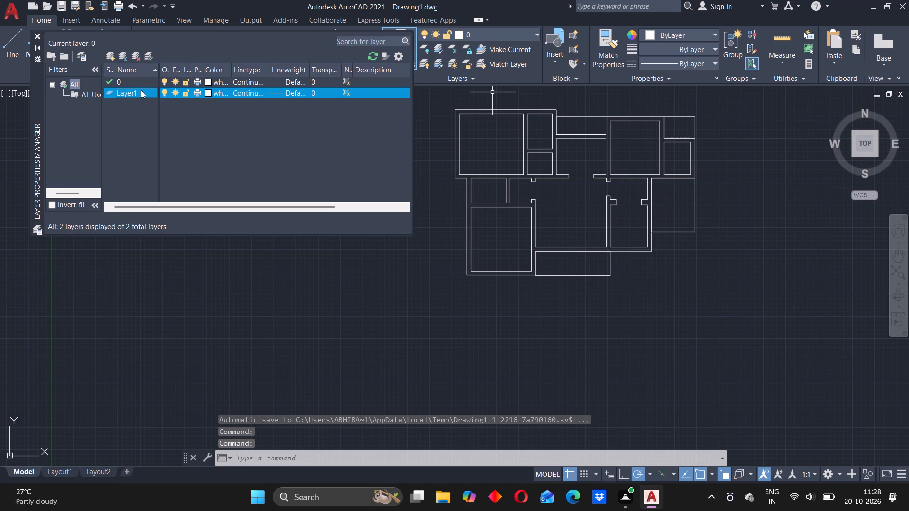
drag(139, 92, 133, 94)
double_click(135, 92)
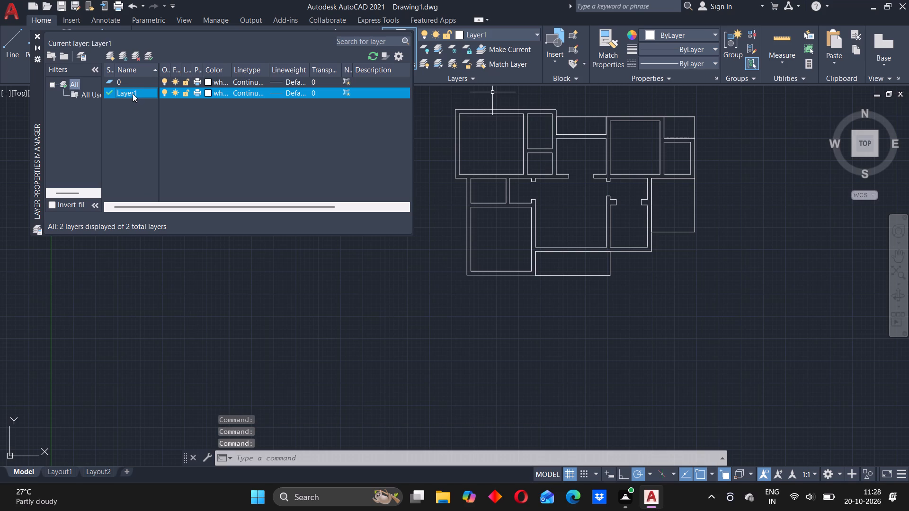
click(132, 94)
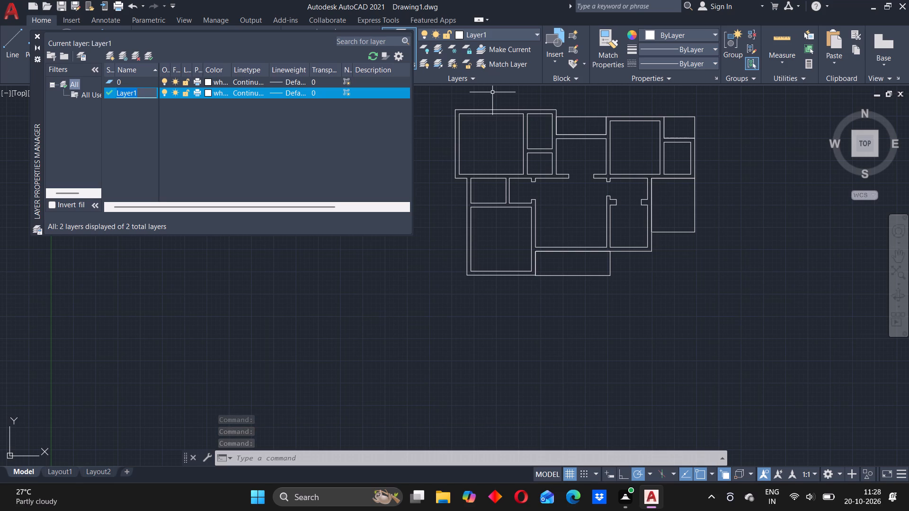
text(DOORS)
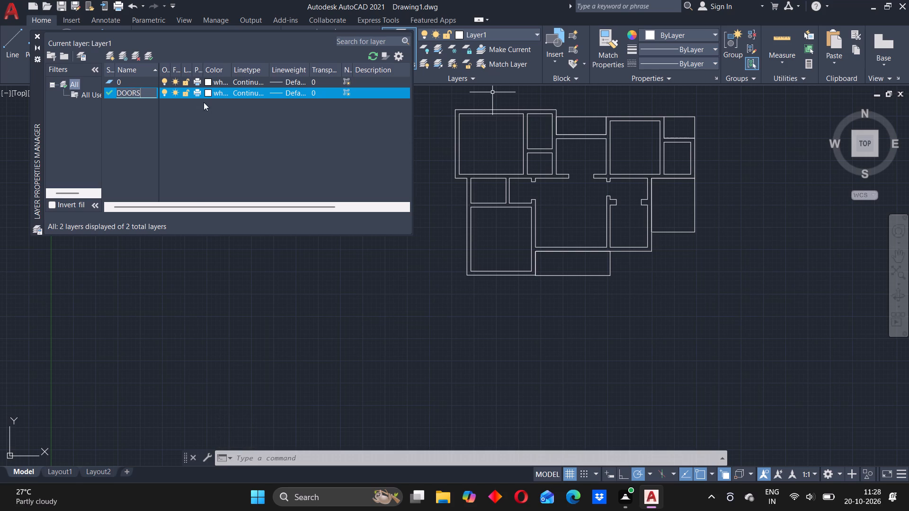
Set the DOORS layer's colour to orange, index colour 30, and close the layer manager.
right_click(210, 93)
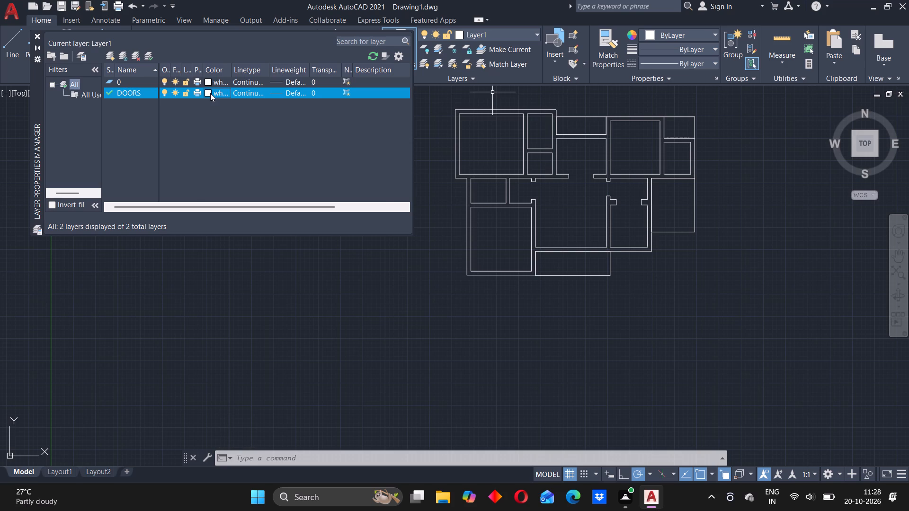
click(209, 94)
click(209, 94)
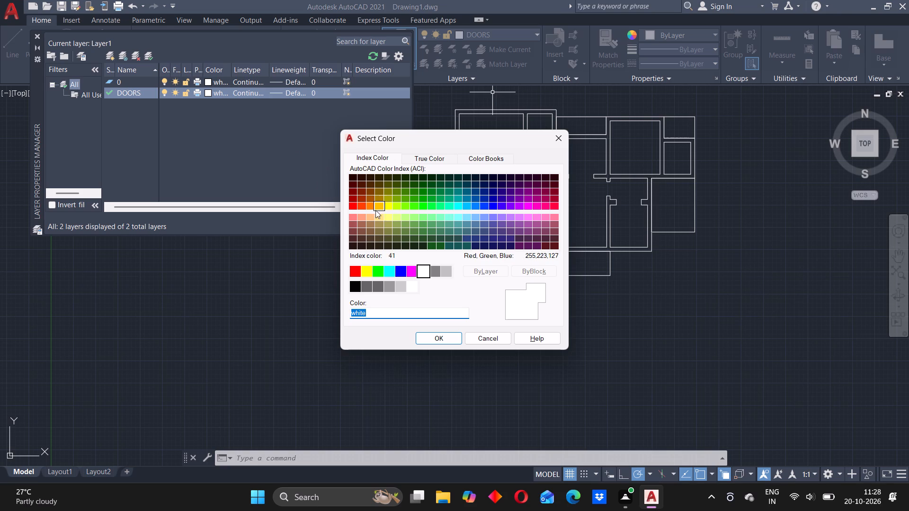
click(373, 206)
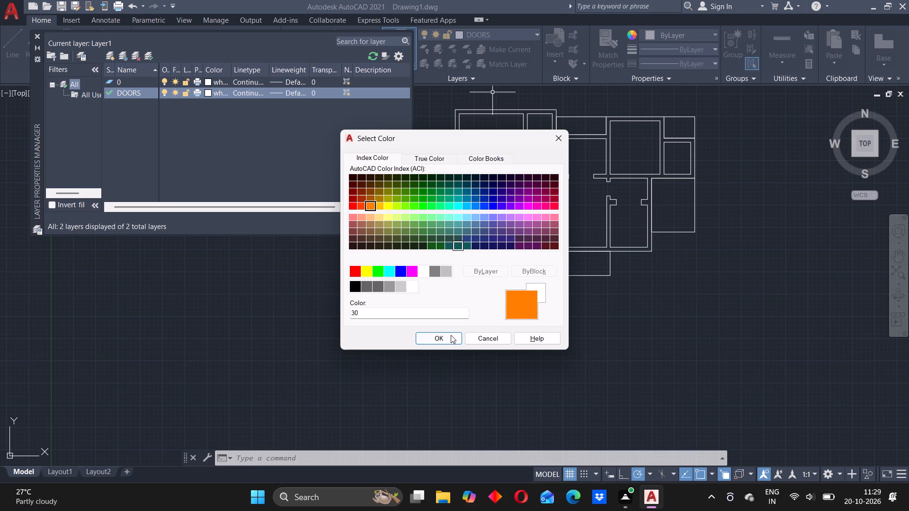
click(447, 336)
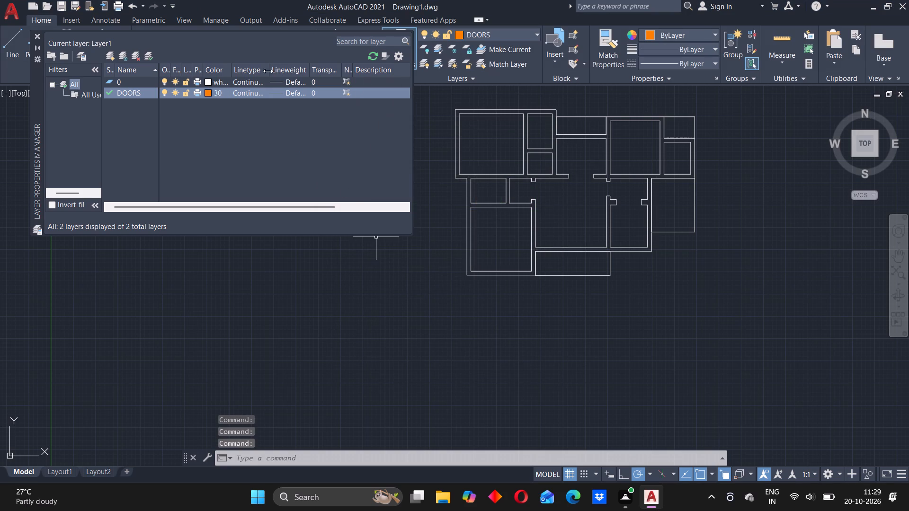
click(37, 35)
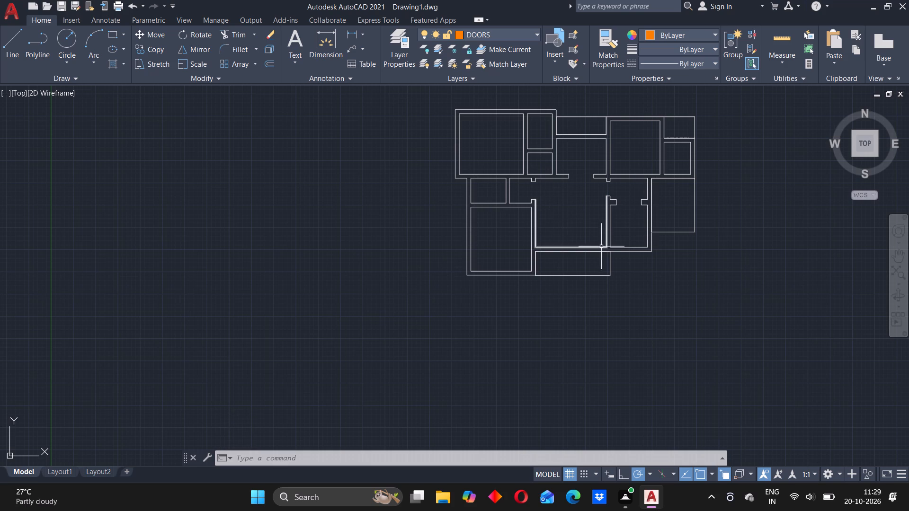
Draw a rectangle 900 long and 225 wide in the empty area southeast of the south exterior rectangle.
scroll(560, 206, up, 1)
scroll(561, 204, down, 3)
scroll(561, 204, up, 2)
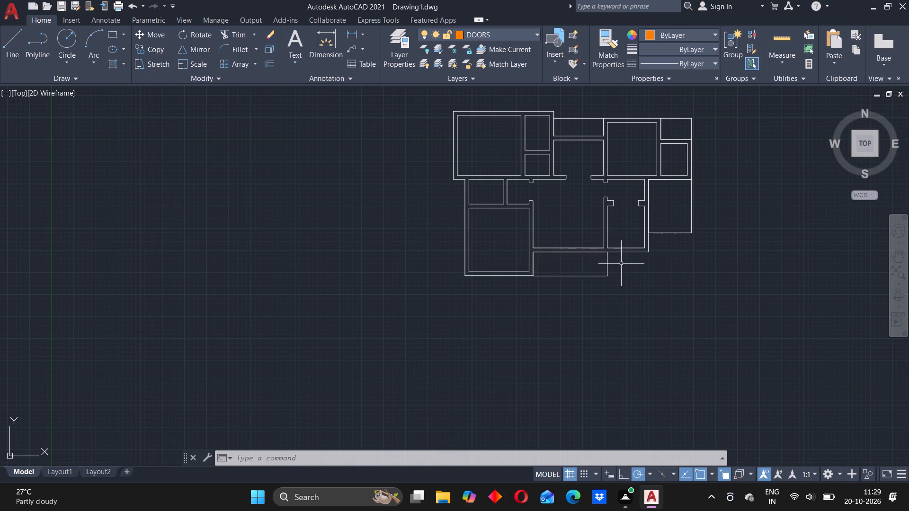
scroll(623, 258, up, 3)
scroll(624, 258, down, 2)
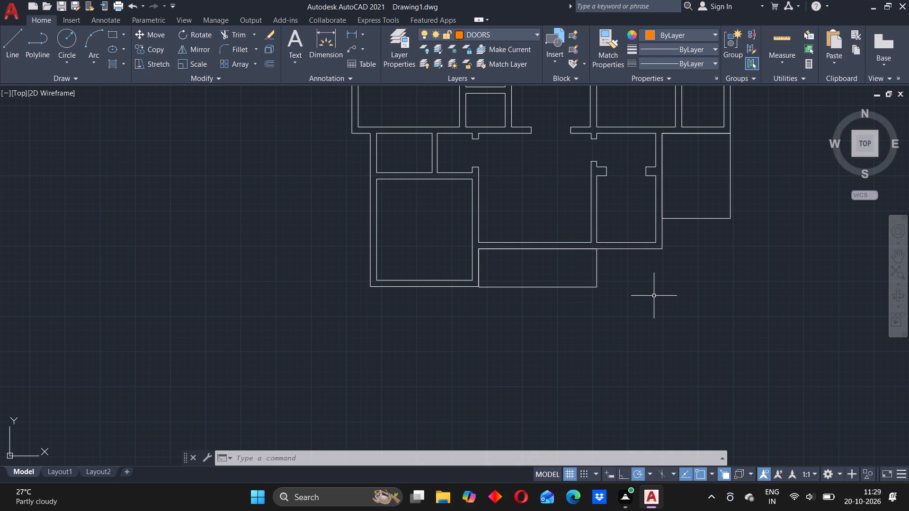
click(116, 36)
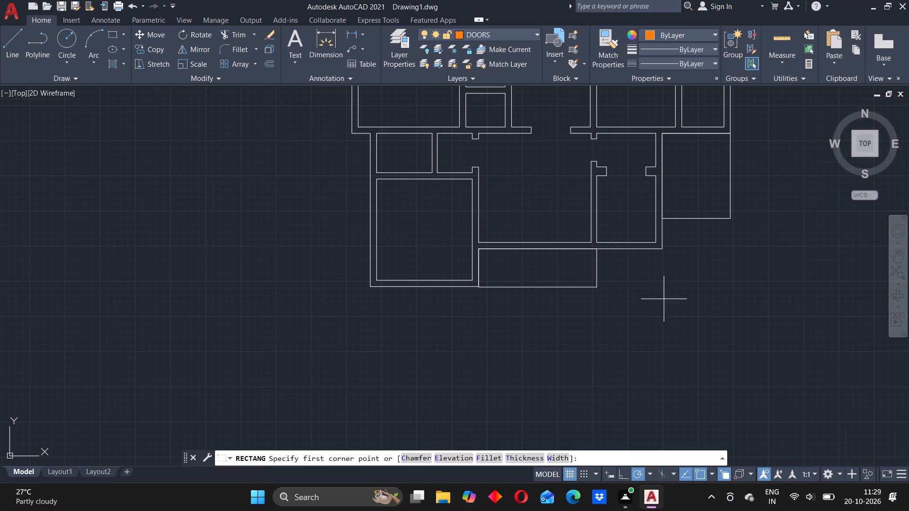
click(655, 340)
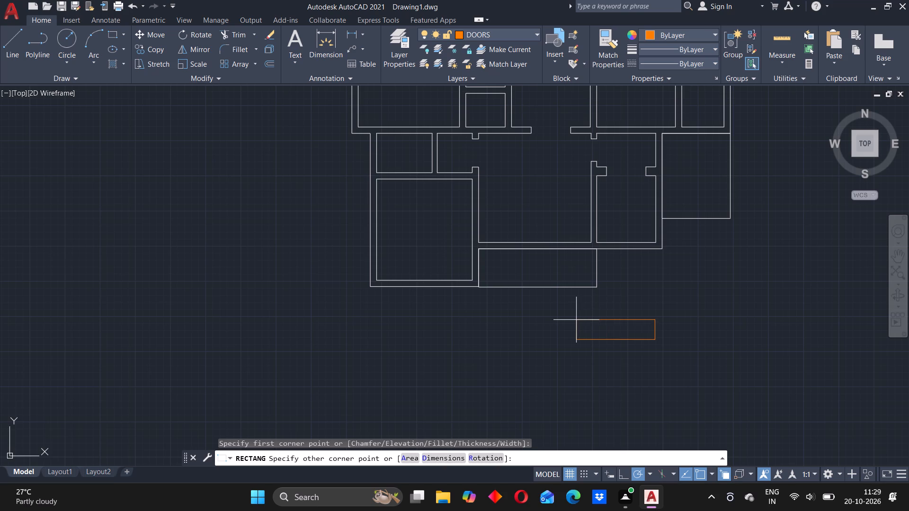
right_click(567, 368)
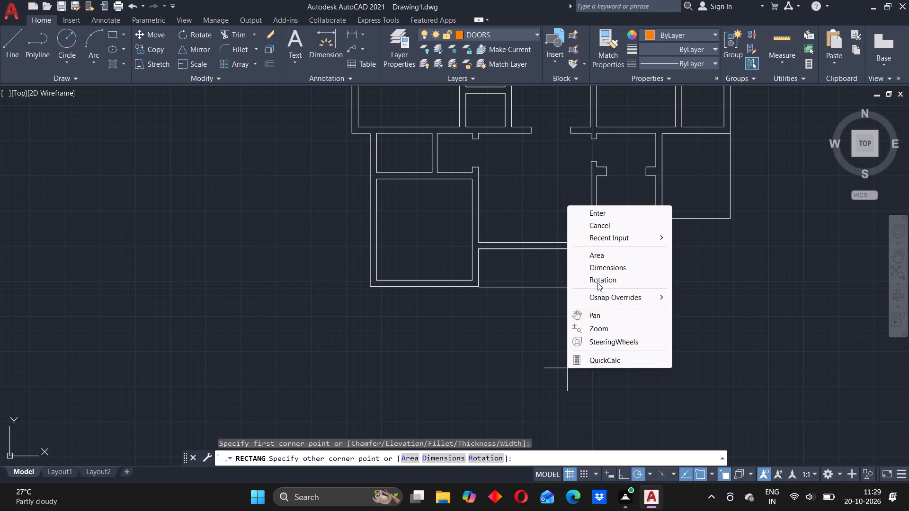
click(597, 267)
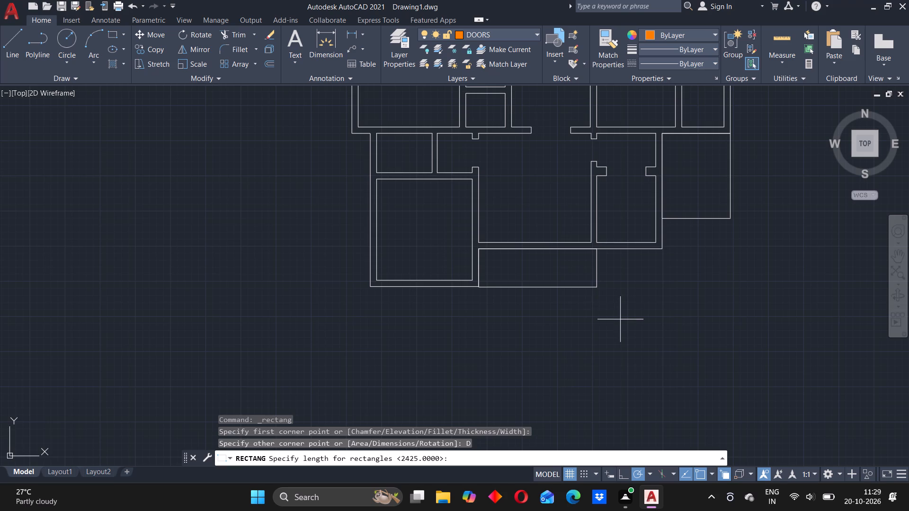
text(900)
key(Return)
text(225)
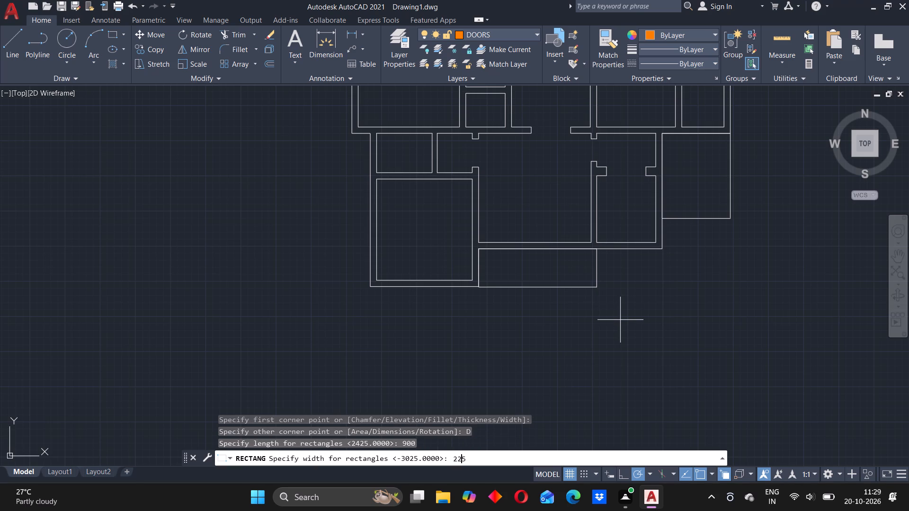
key(Return)
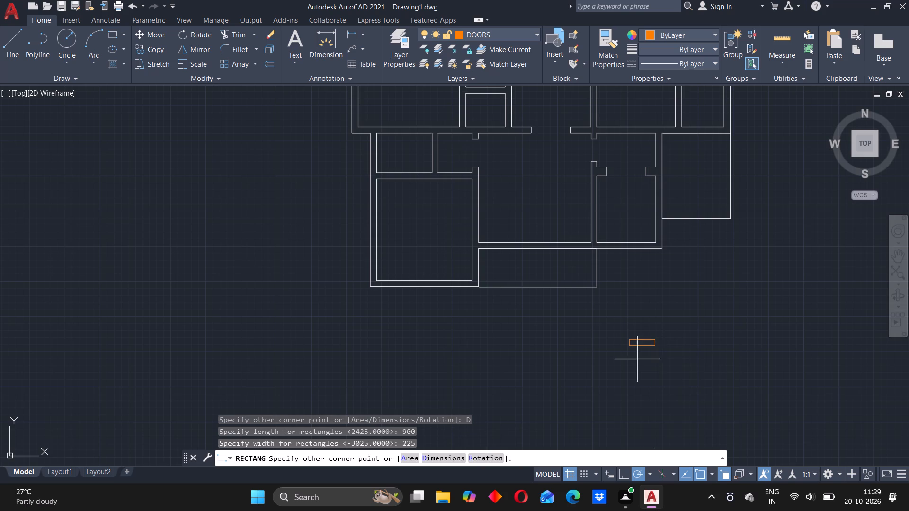
click(603, 334)
Draw a second, larger freehand rectangle northeast of the 900 by 225 one, south of the east exterior rectangle.
key(Return)
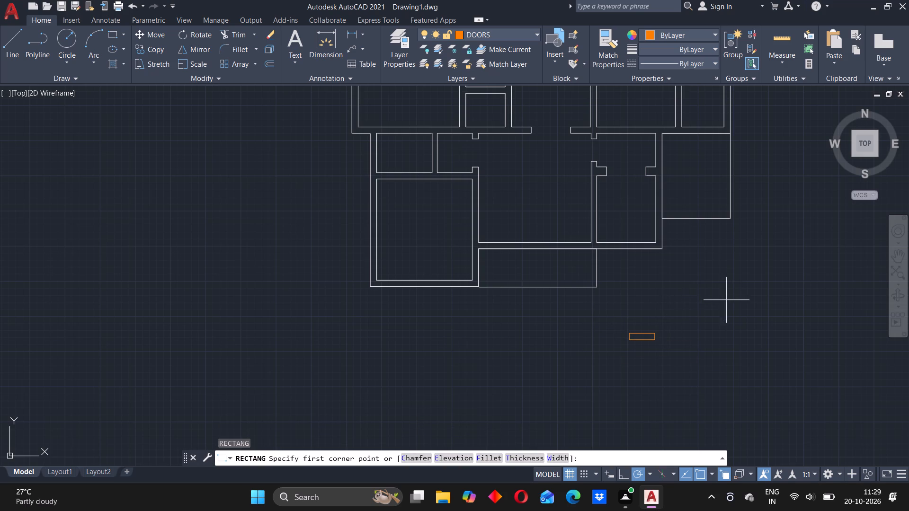
click(757, 299)
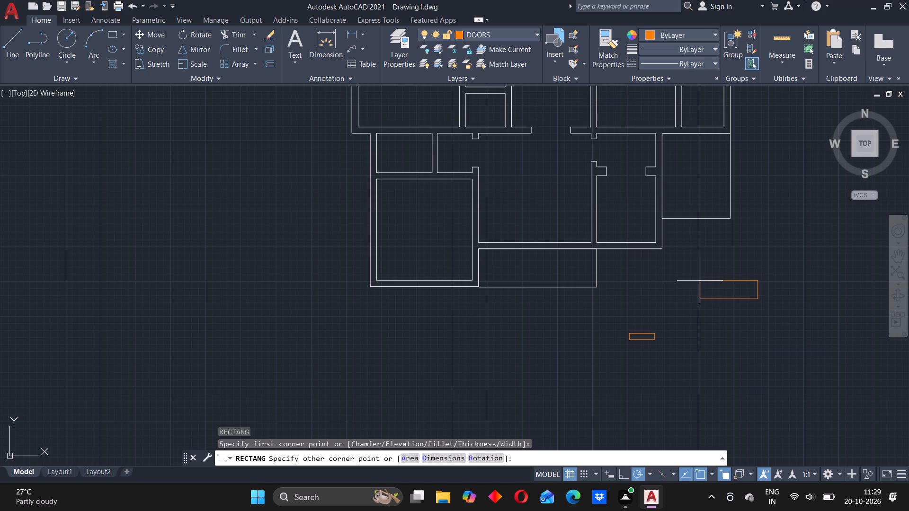
click(700, 281)
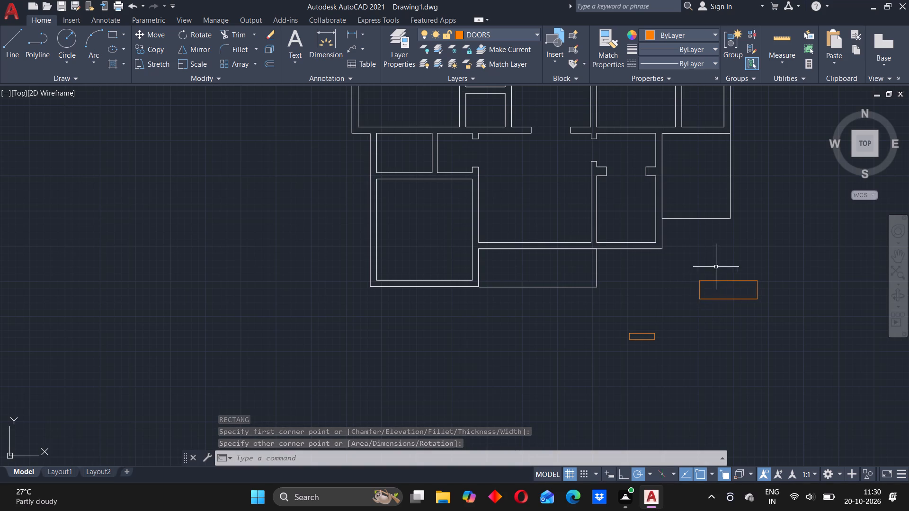
Delete the larger freehand rectangle south of the east exterior rectangle.
right_click(708, 280)
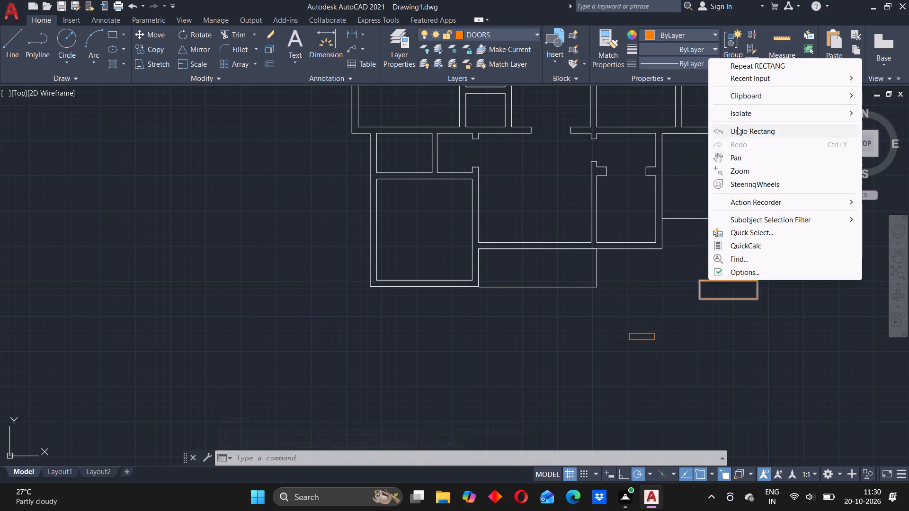
click(669, 258)
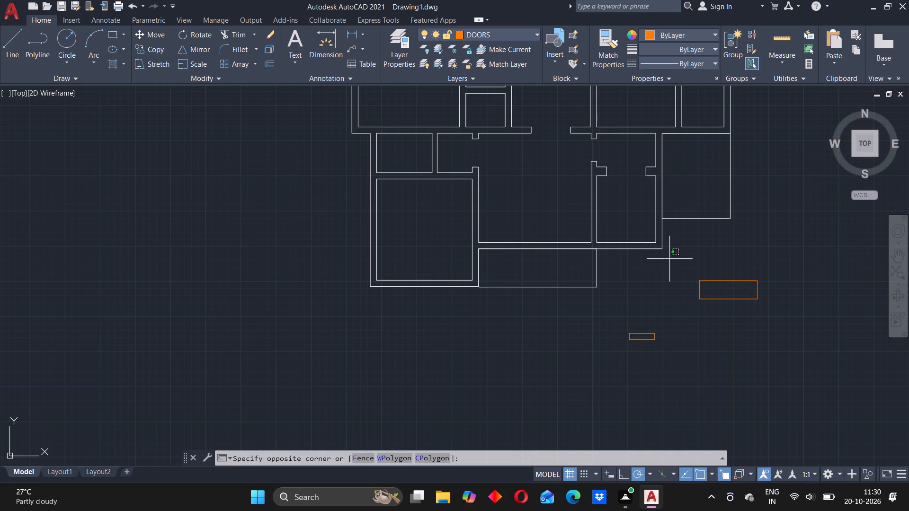
click(757, 325)
drag(684, 272, 684, 299)
key(Delete)
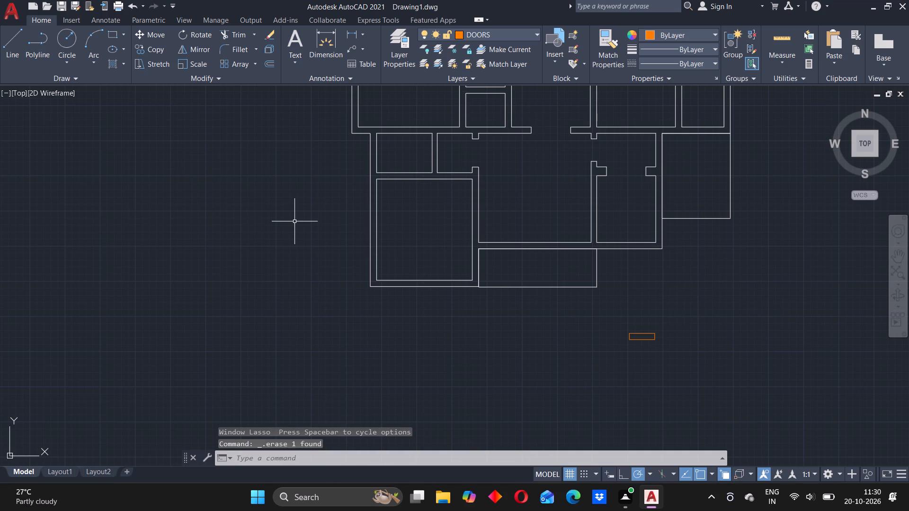
key(Return)
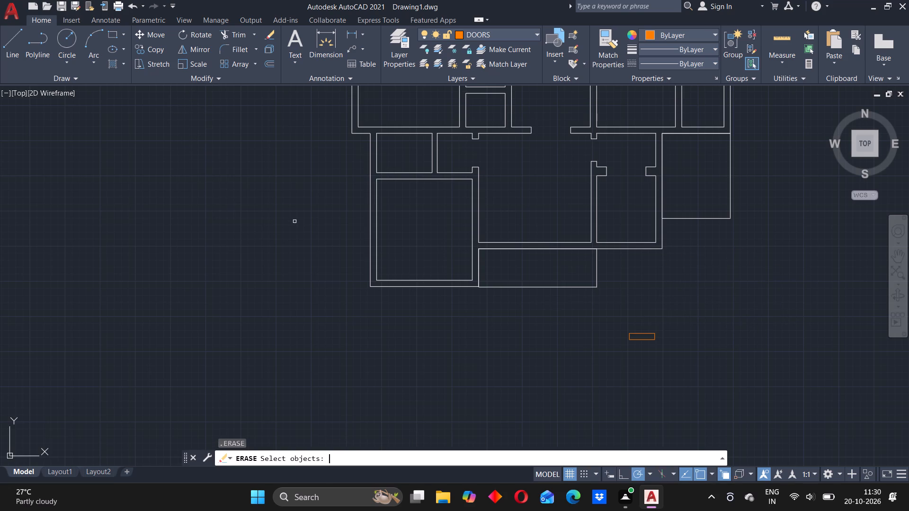
key(Escape)
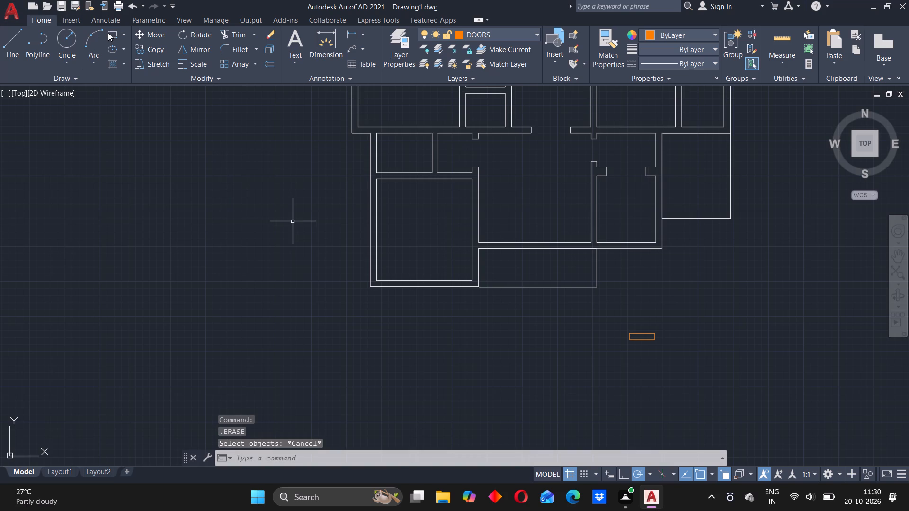
Draw a rectangle 700 long and 225 wide northeast of the 900 by 225 one, south of the east exterior rectangle.
click(110, 33)
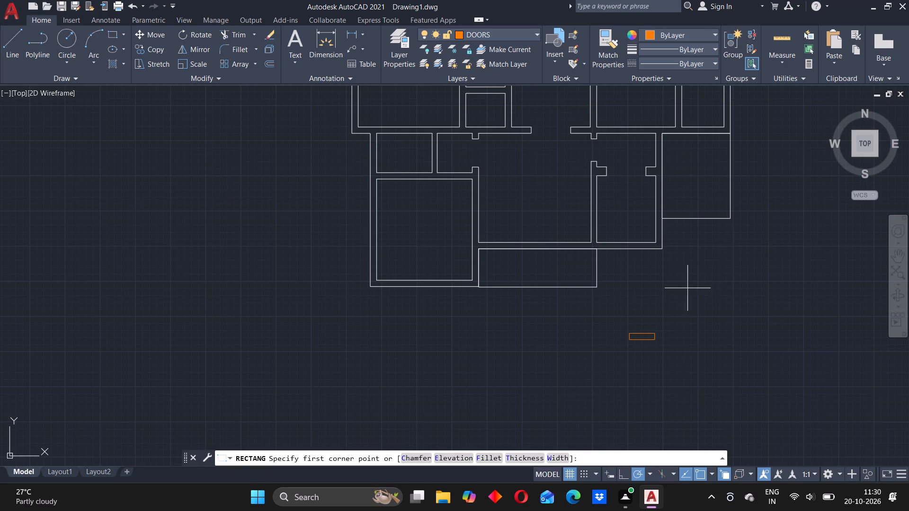
click(685, 279)
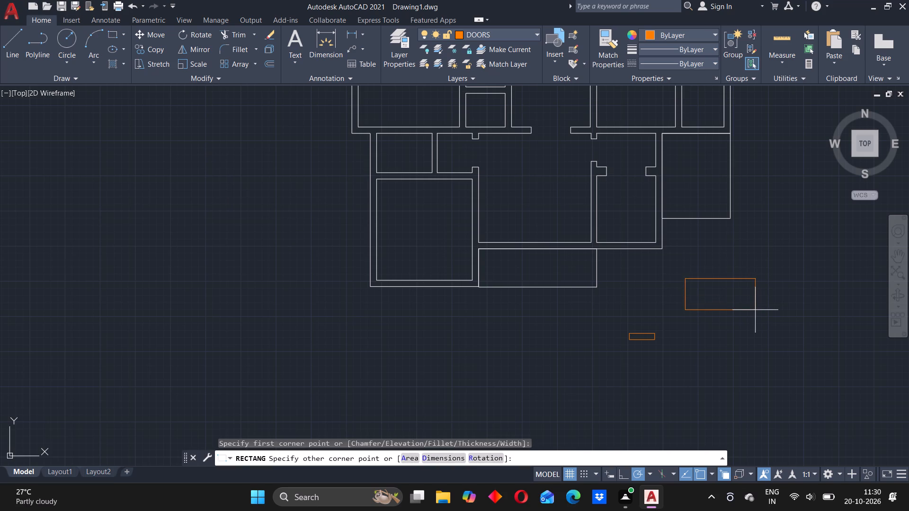
right_click(755, 309)
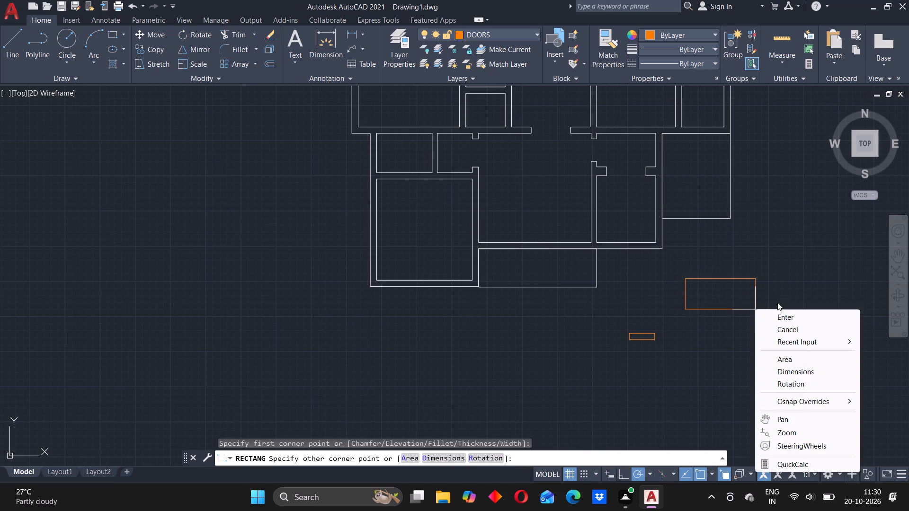
click(787, 368)
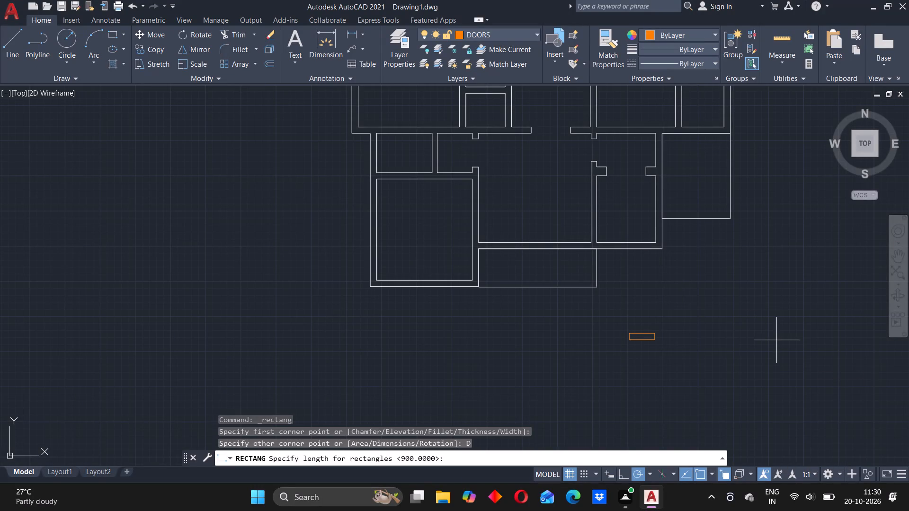
text(700)
key(Return)
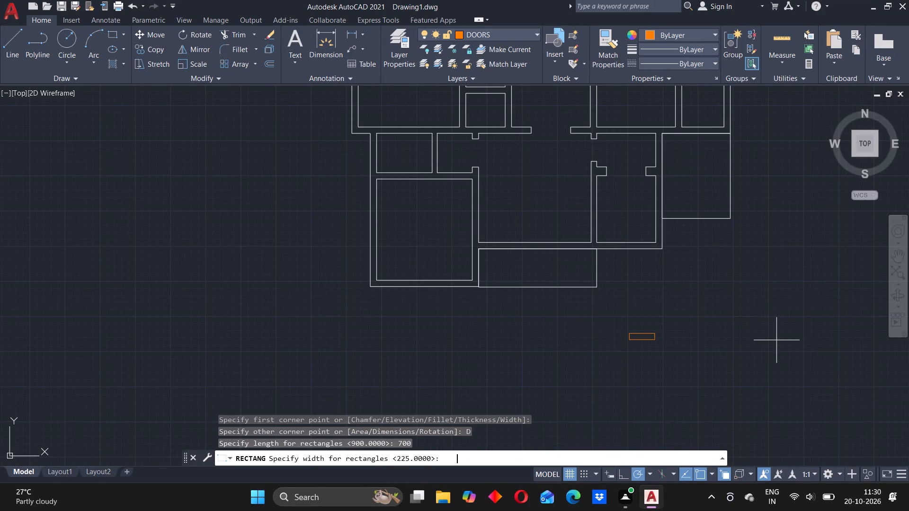
text(225)
key(Return)
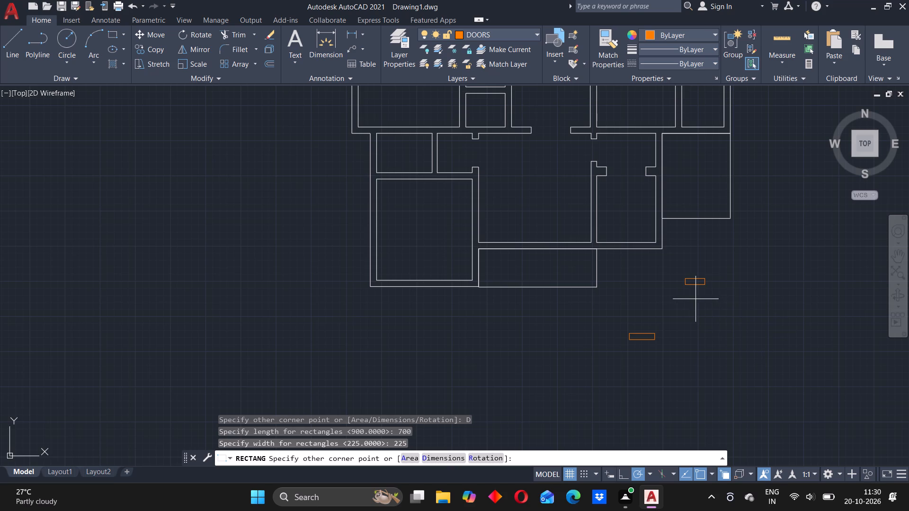
scroll(633, 319, down, 3)
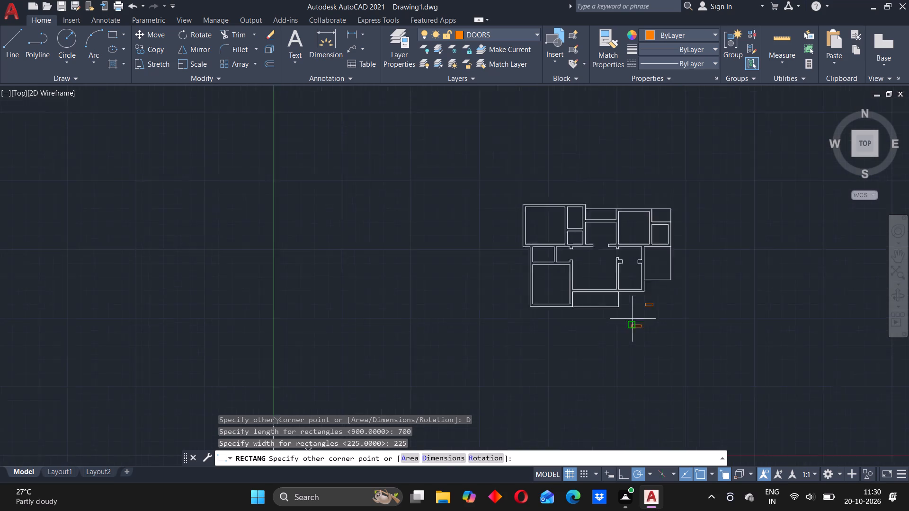
scroll(640, 310, up, 4)
click(640, 326)
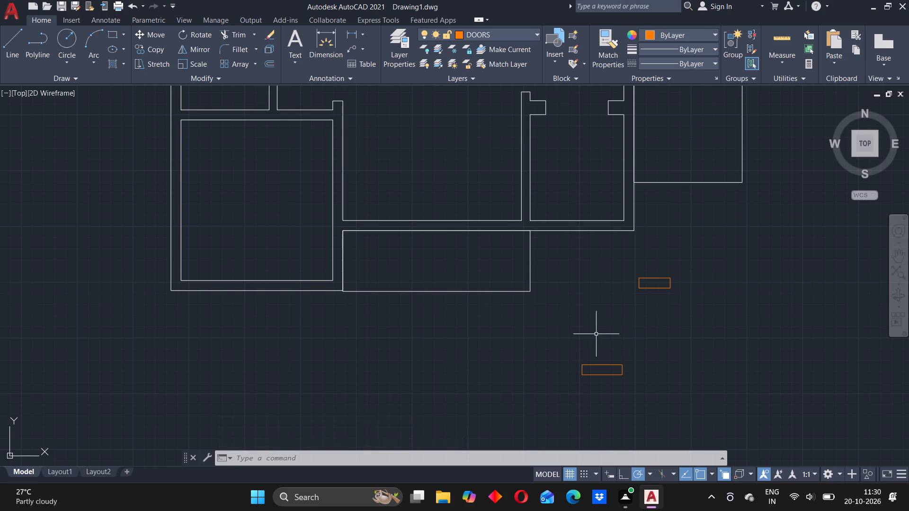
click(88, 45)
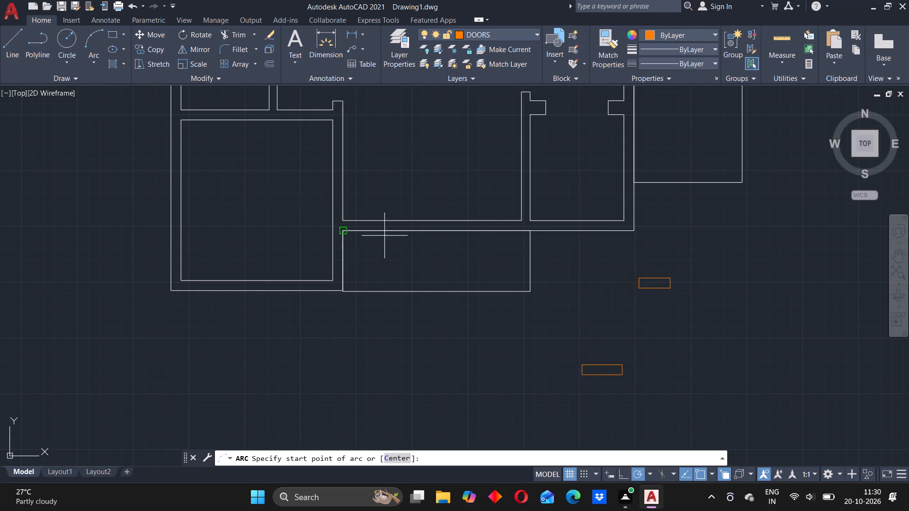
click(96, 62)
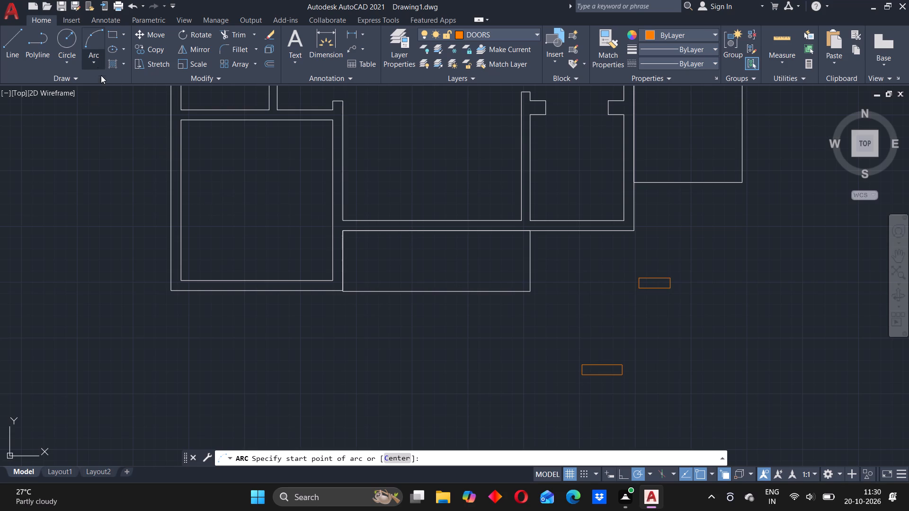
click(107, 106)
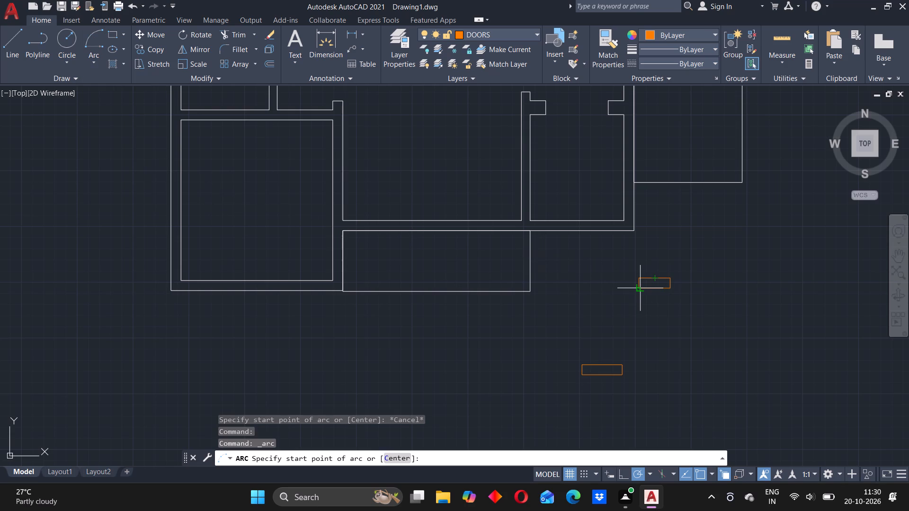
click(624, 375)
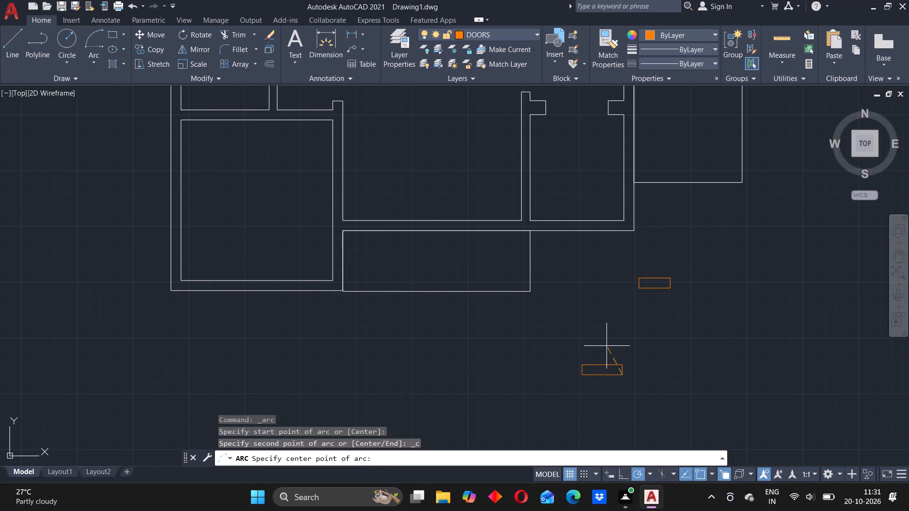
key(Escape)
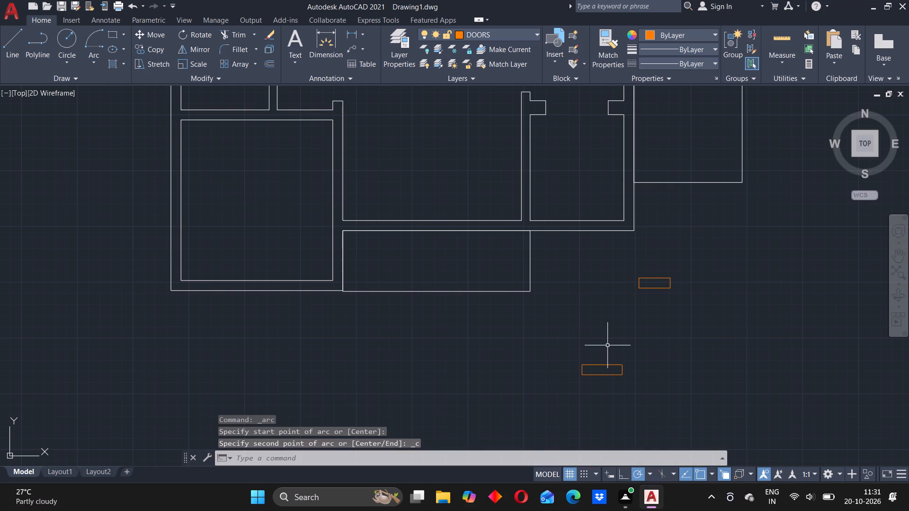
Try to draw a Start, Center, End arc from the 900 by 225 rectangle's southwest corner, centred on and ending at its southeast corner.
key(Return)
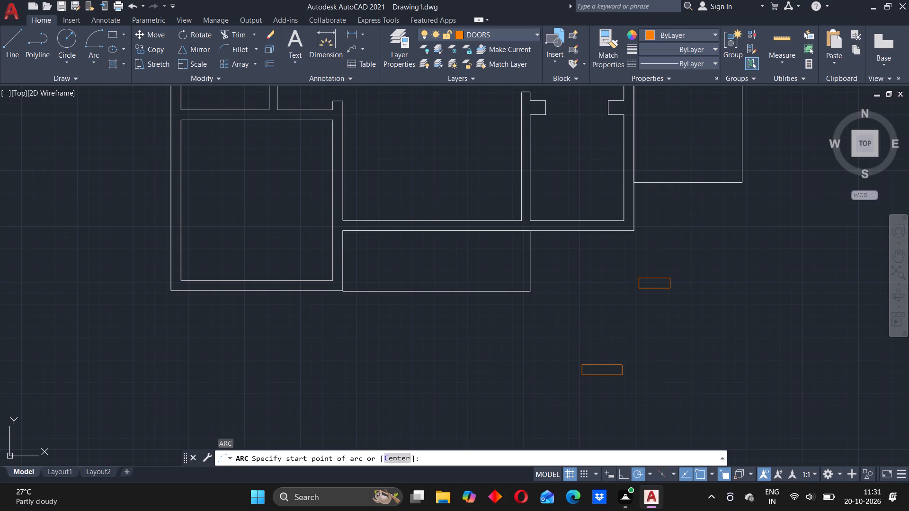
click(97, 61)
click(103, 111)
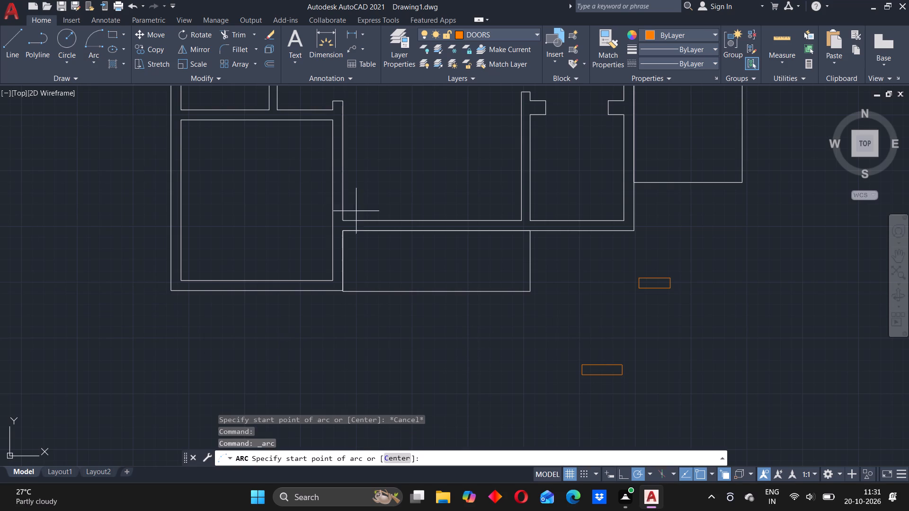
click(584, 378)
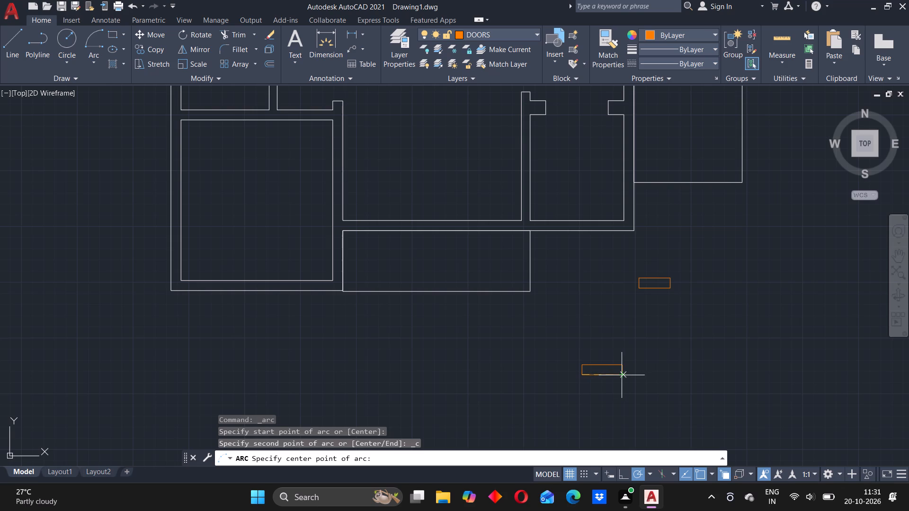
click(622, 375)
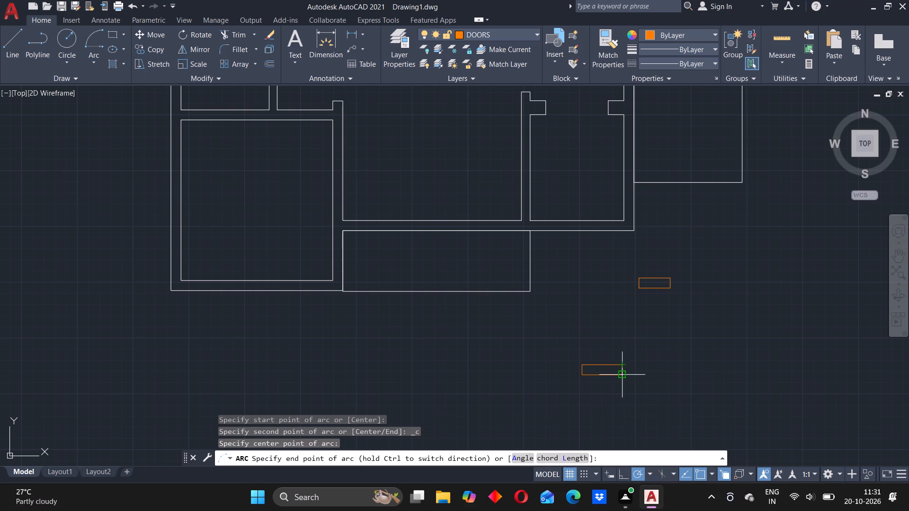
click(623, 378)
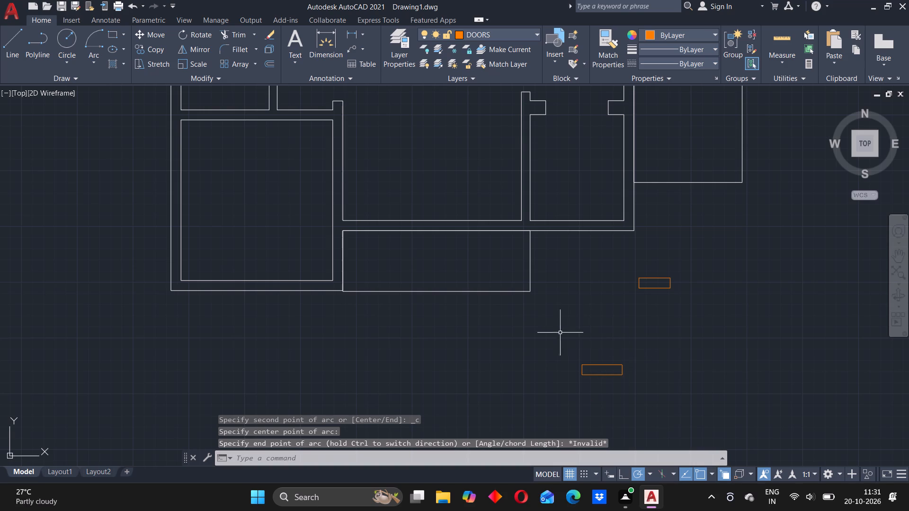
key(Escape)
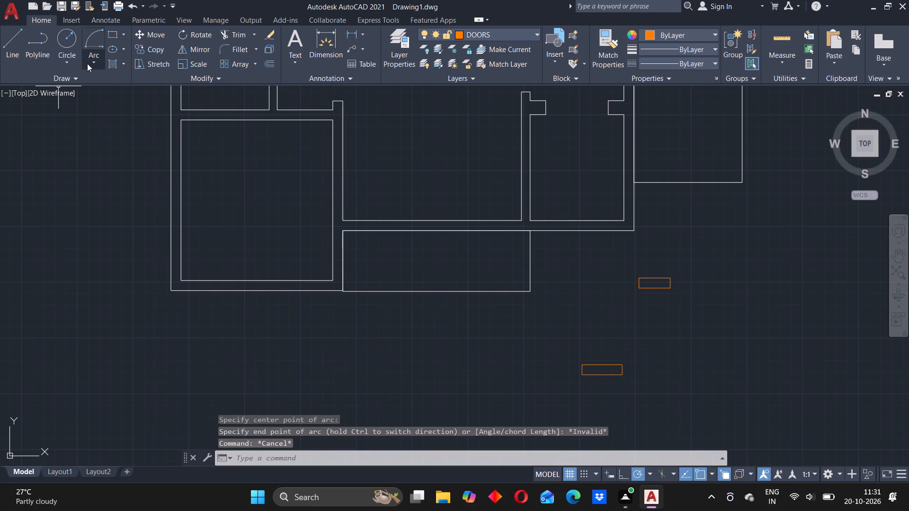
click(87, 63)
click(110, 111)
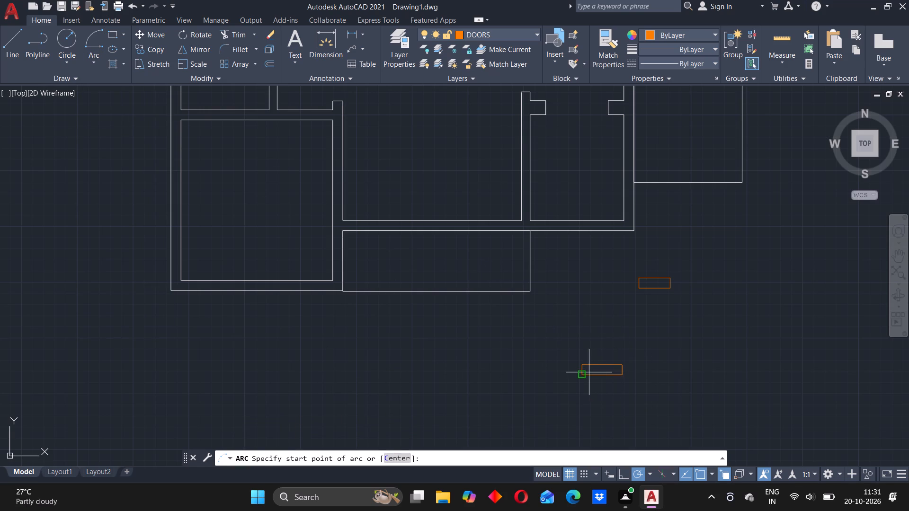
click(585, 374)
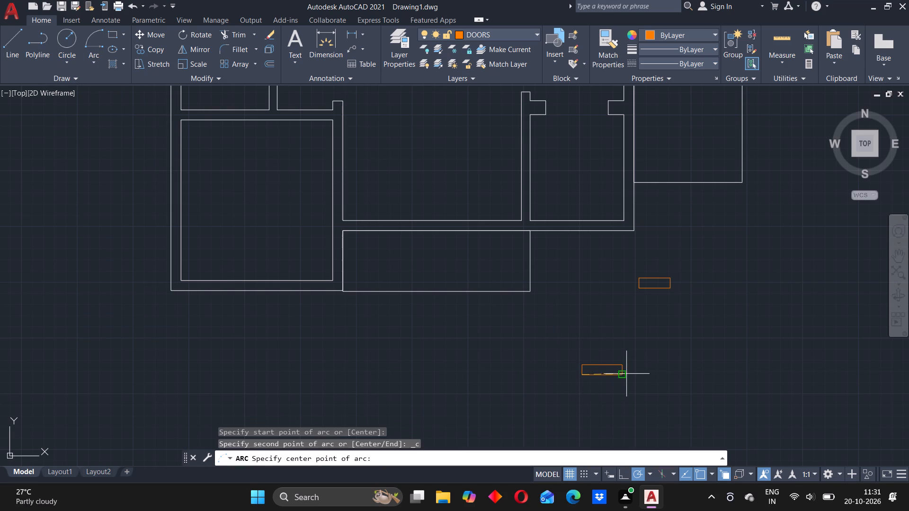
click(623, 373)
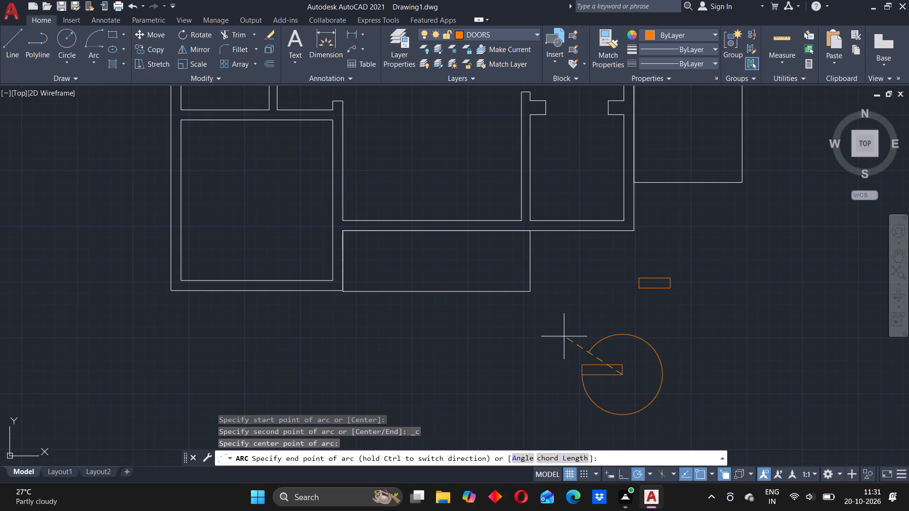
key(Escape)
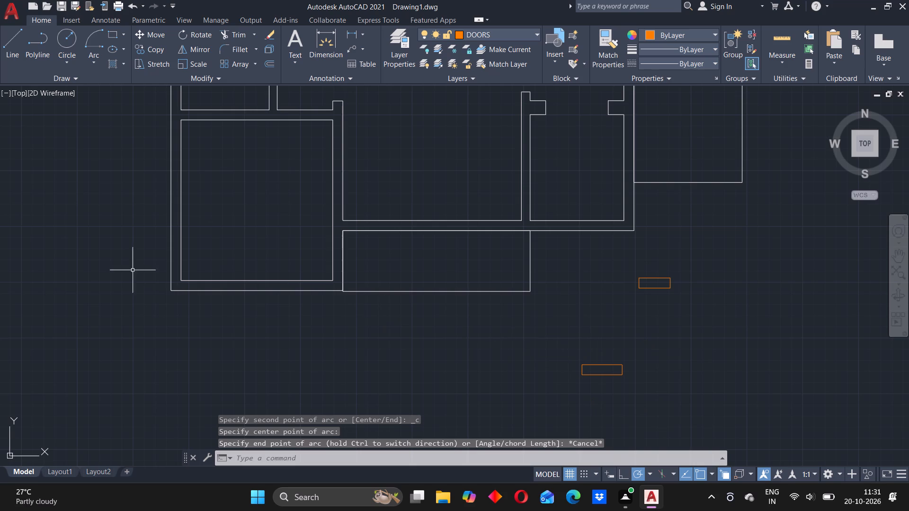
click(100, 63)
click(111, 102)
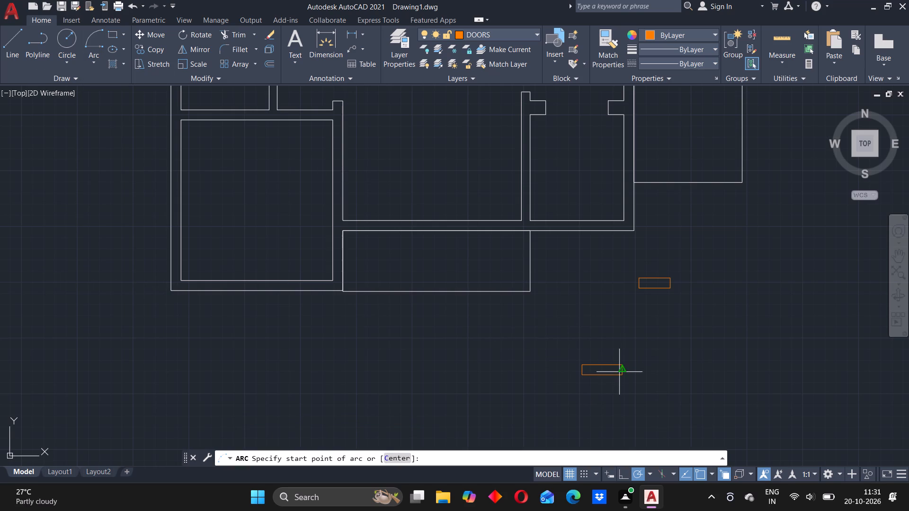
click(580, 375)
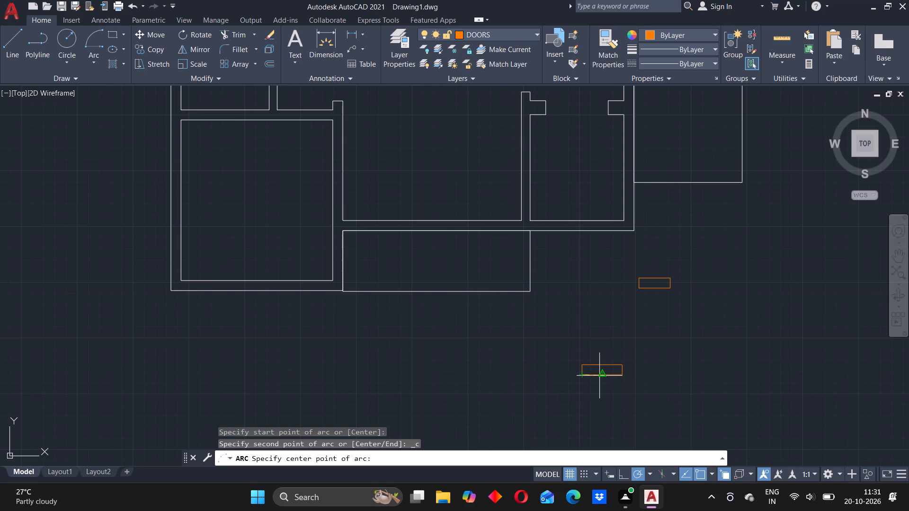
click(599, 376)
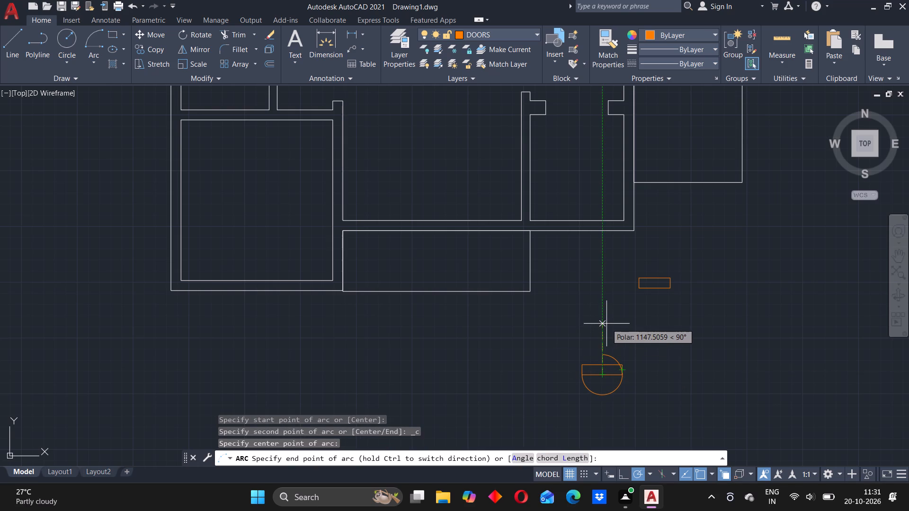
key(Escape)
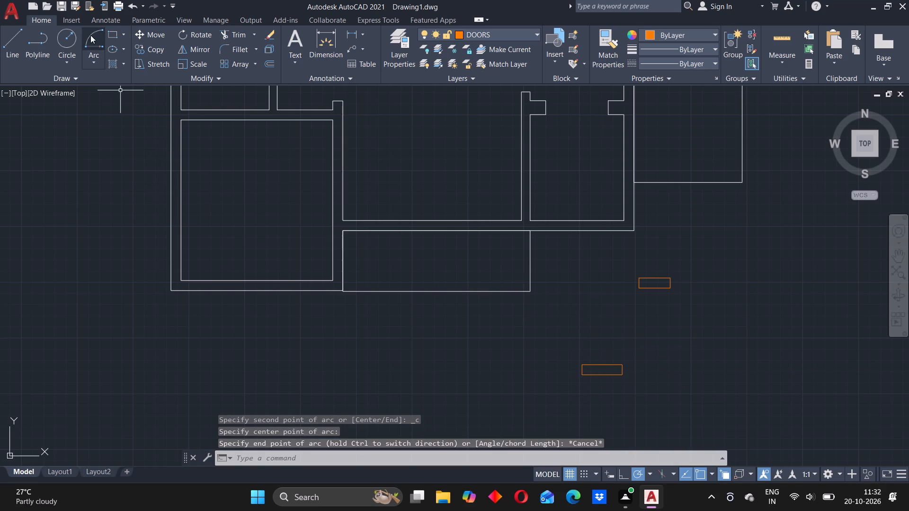
Draw a Start, Center, End arc from the 900 by 225 rectangle's southeast corner, centred on its northwest corner and ending directly north of it.
click(94, 39)
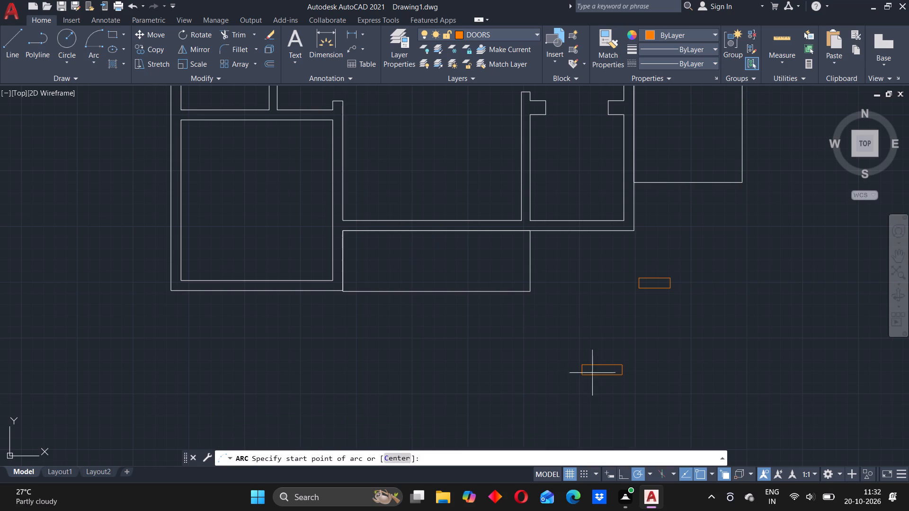
click(625, 377)
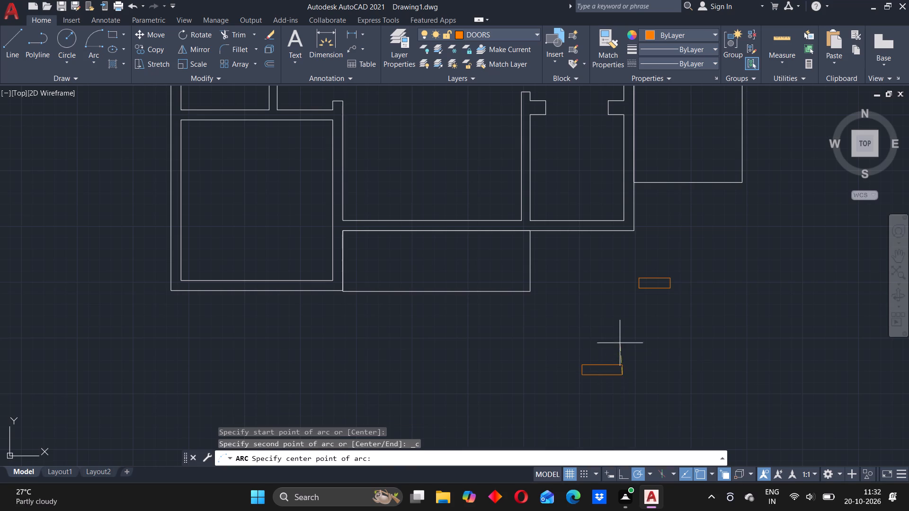
click(583, 364)
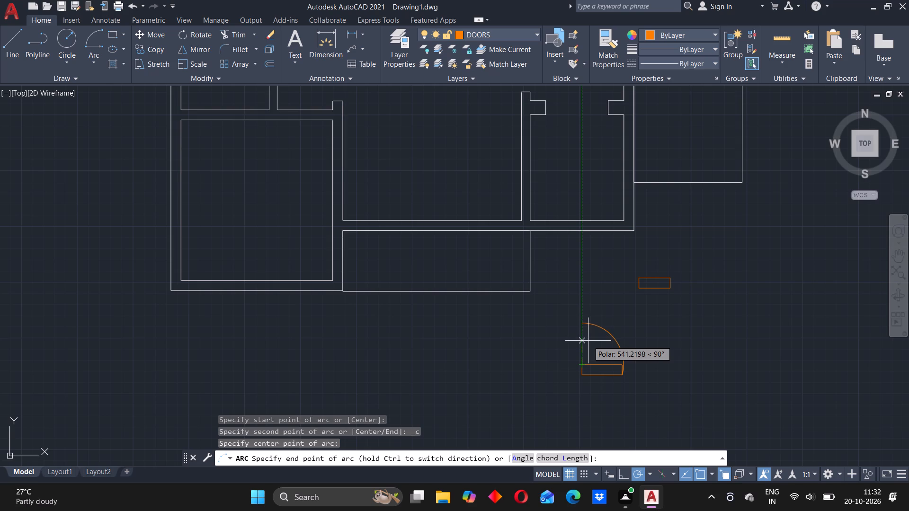
click(588, 341)
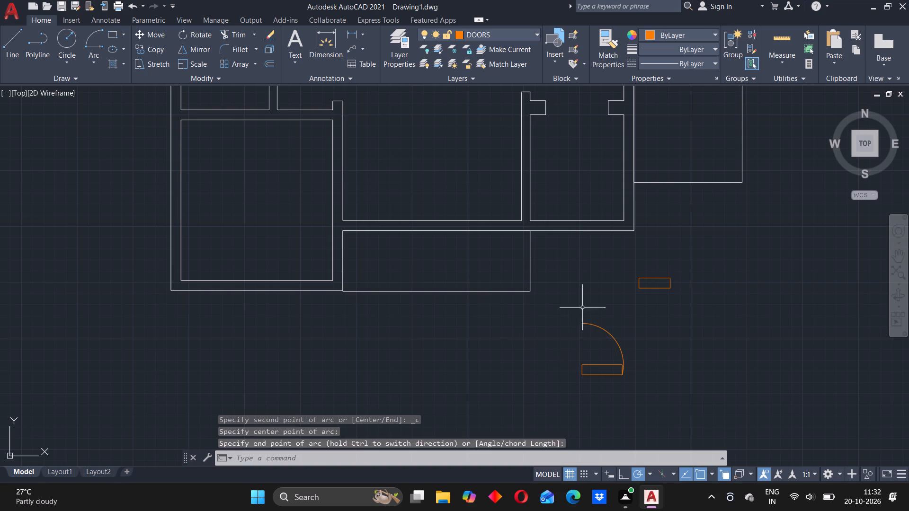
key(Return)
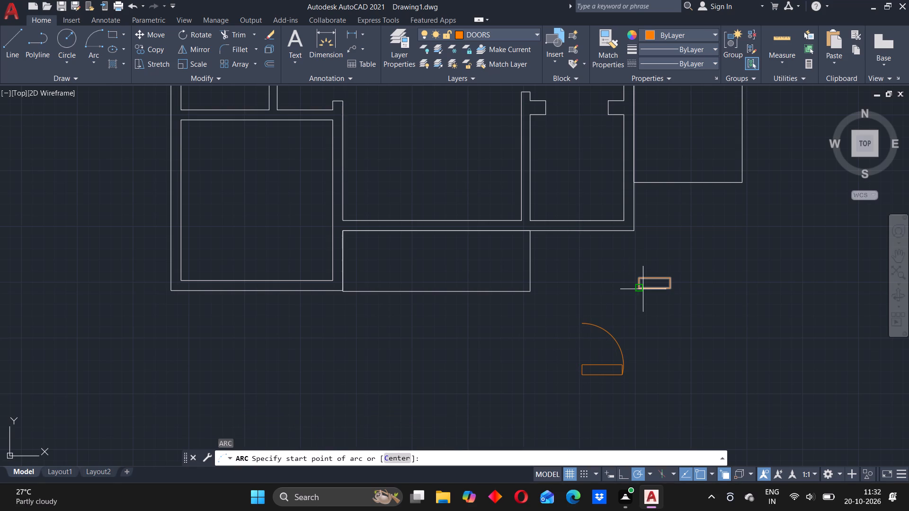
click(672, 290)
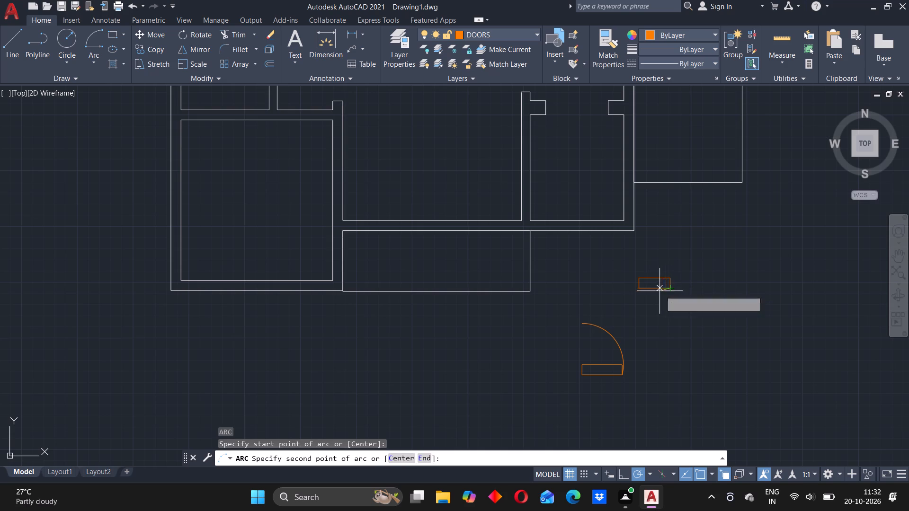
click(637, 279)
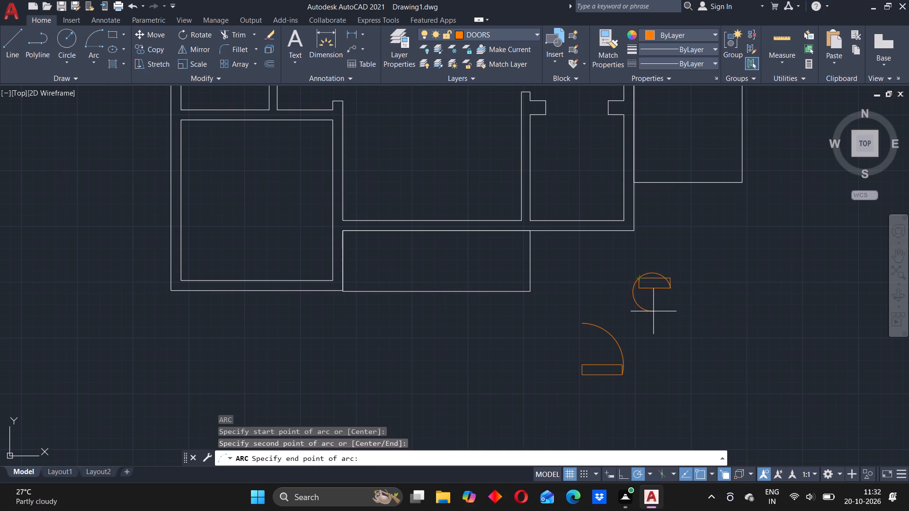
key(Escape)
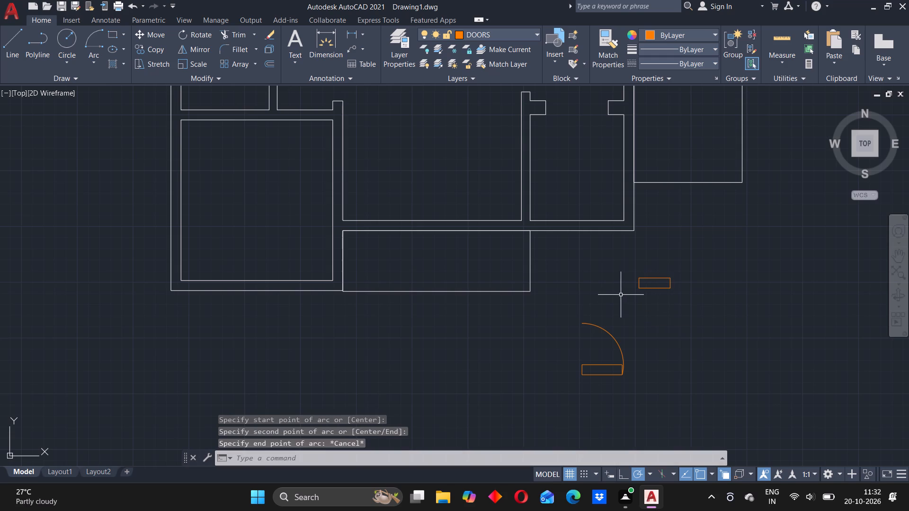
Draw a Start, Center, End arc from the 700 by 225 rectangle's southeast corner, centred on its northwest corner and ending directly north of it.
click(97, 43)
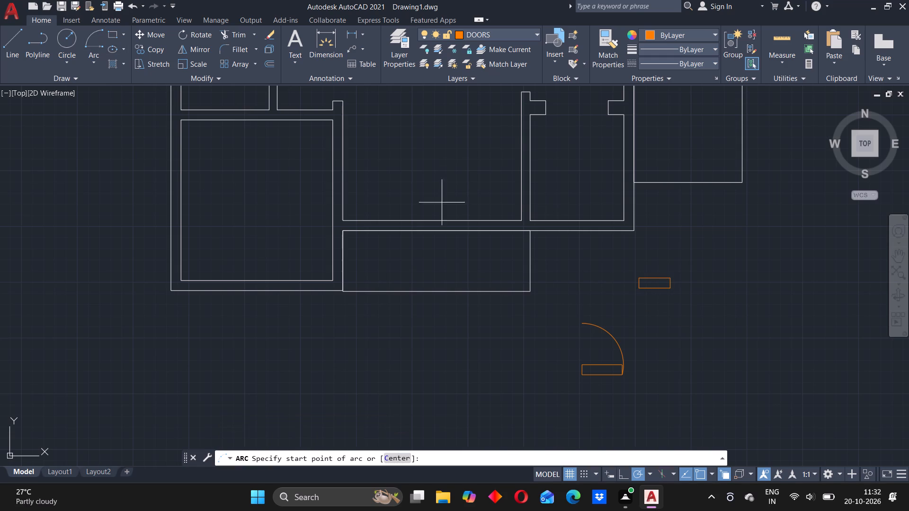
click(90, 58)
click(109, 106)
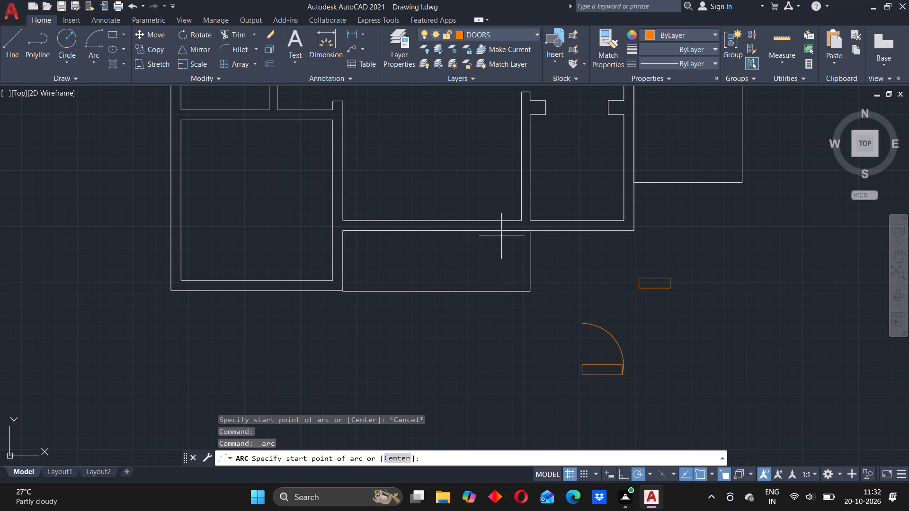
click(671, 287)
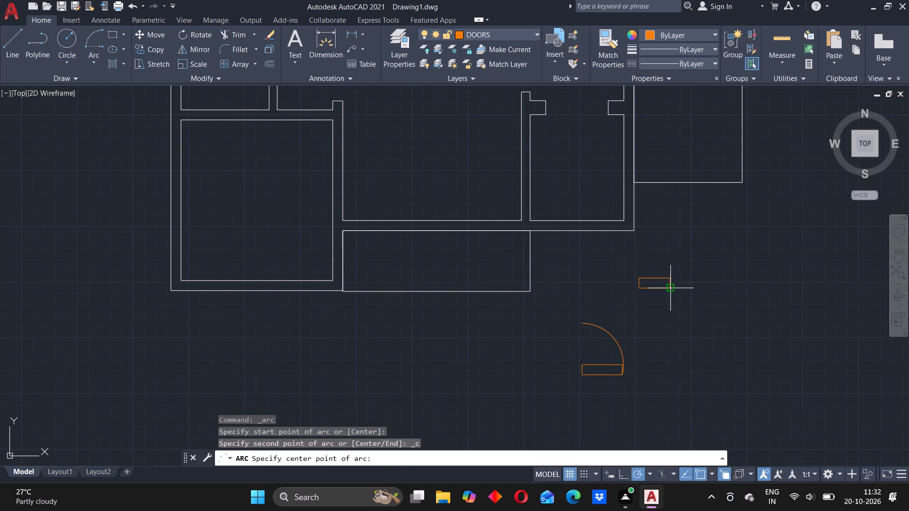
click(637, 278)
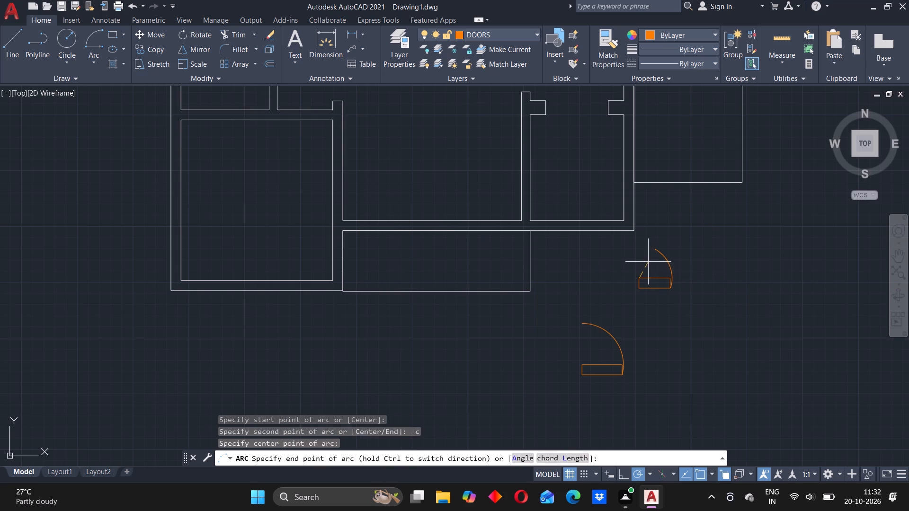
click(642, 260)
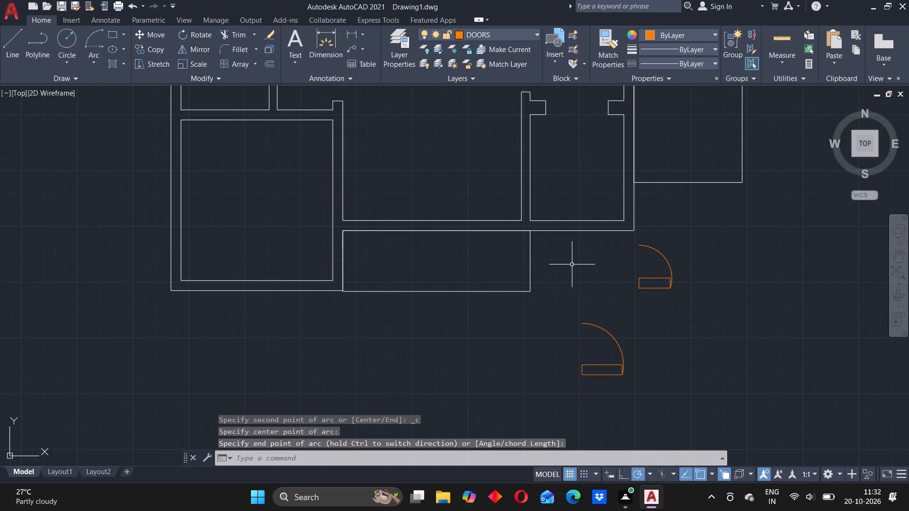
key(Escape)
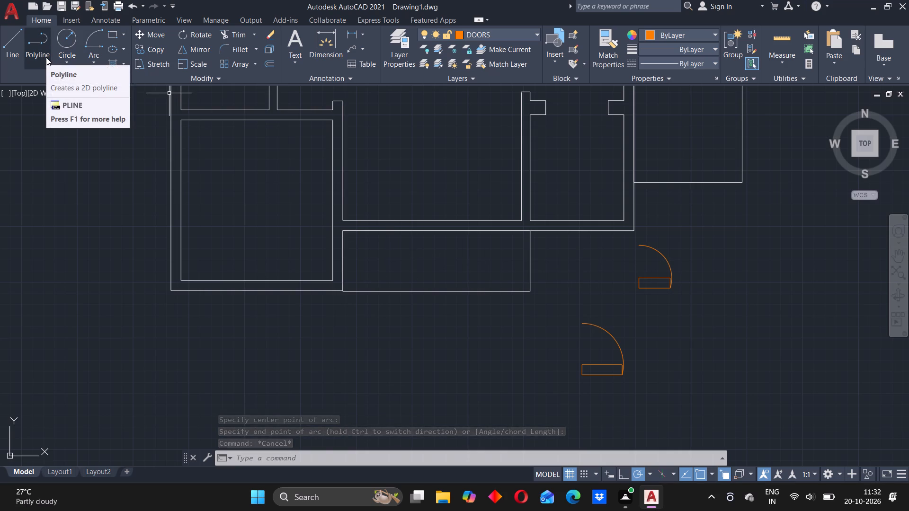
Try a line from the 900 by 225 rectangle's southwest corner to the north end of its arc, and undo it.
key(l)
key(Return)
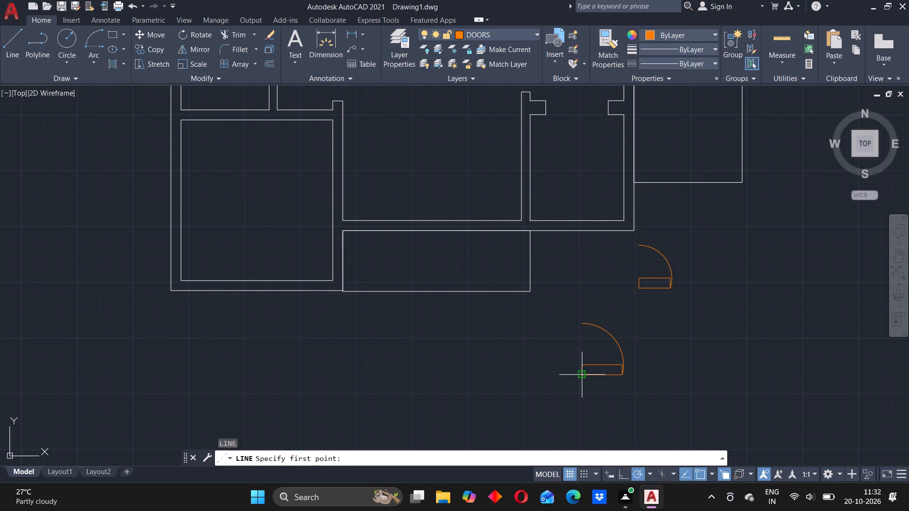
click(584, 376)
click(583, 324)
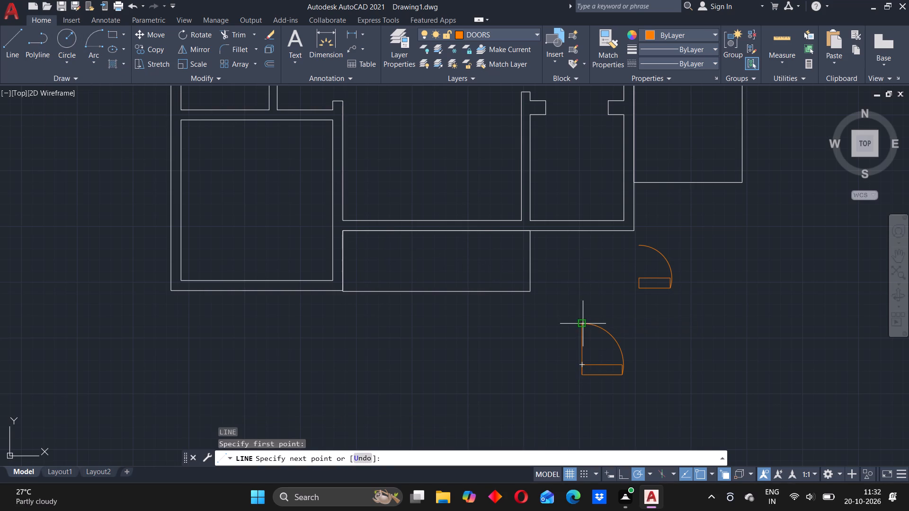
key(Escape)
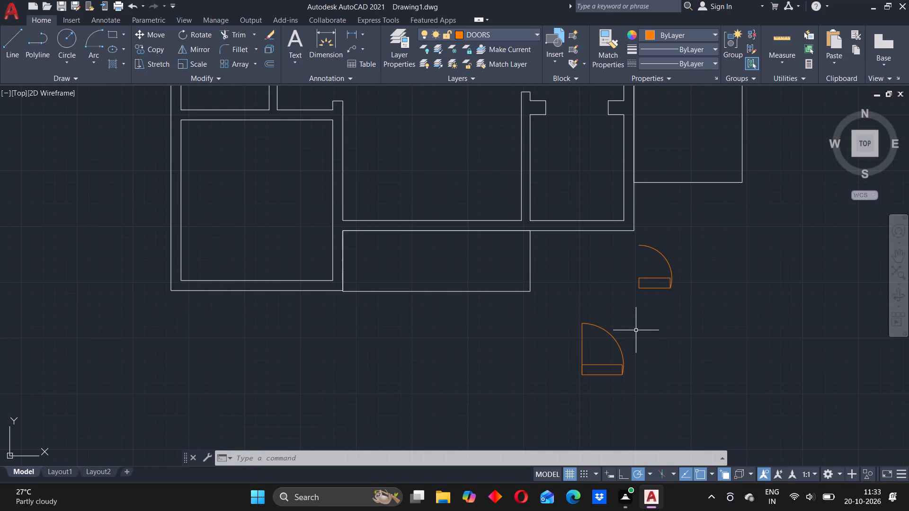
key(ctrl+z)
Draw a vertical line from the 900 by 225 rectangle's northwest corner to the north end of its arc.
key(l)
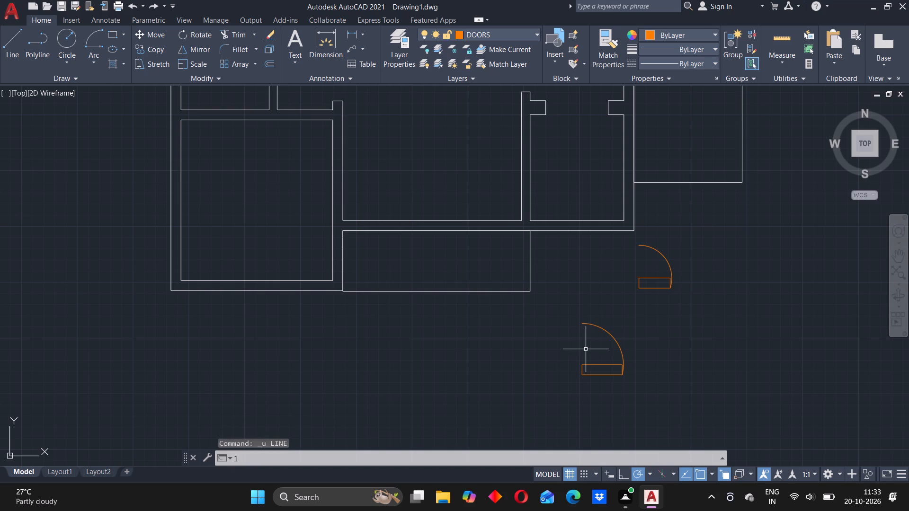
key(Return)
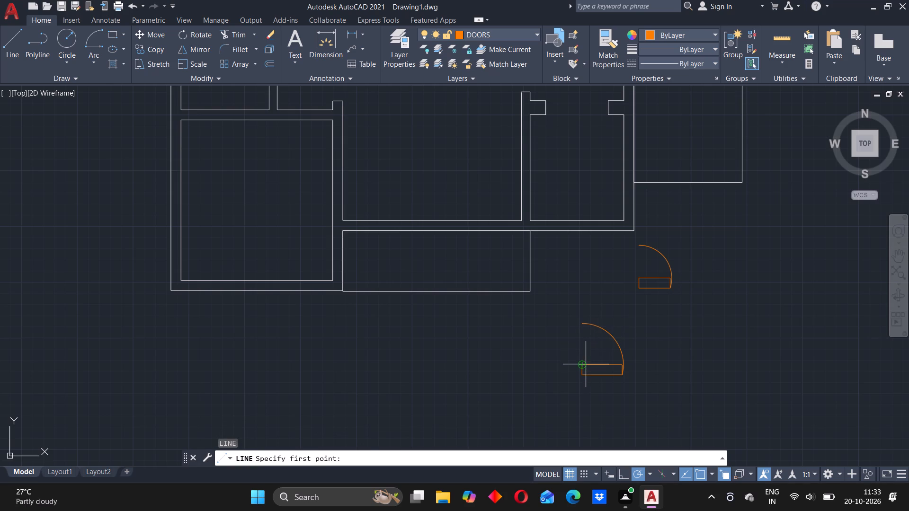
click(583, 365)
click(584, 323)
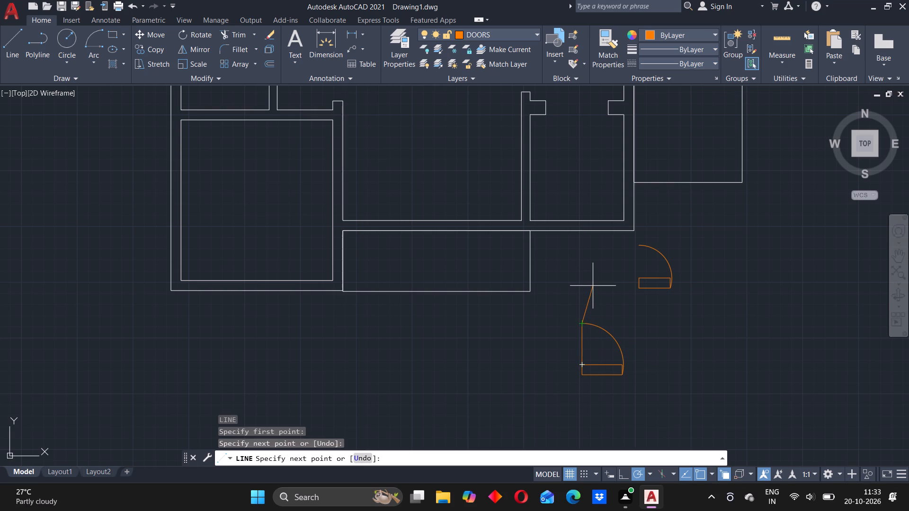
key(Escape)
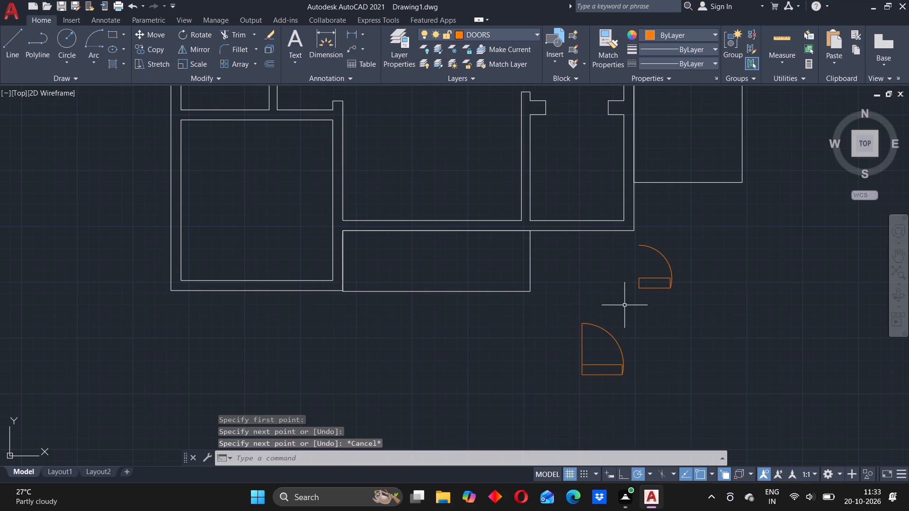
Draw a vertical line from the 700 by 225 rectangle's northwest corner to the north end of its arc.
key(Return)
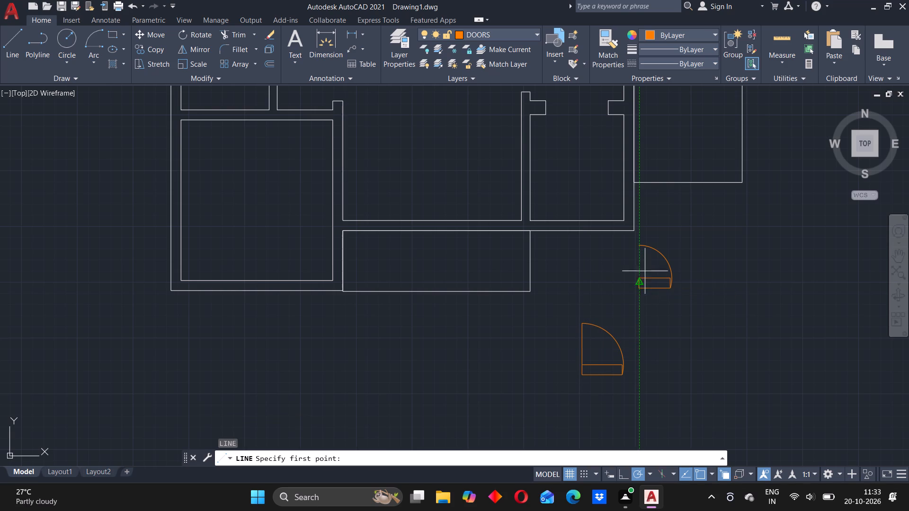
click(636, 279)
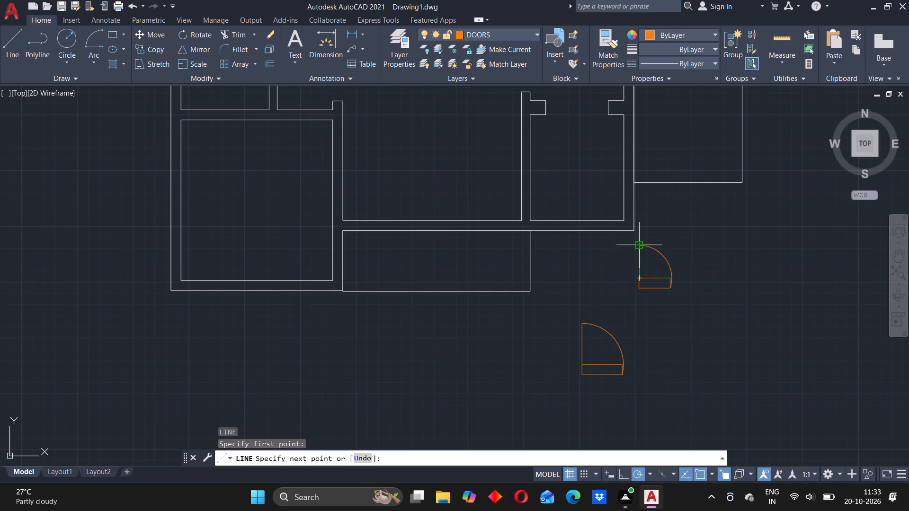
click(638, 247)
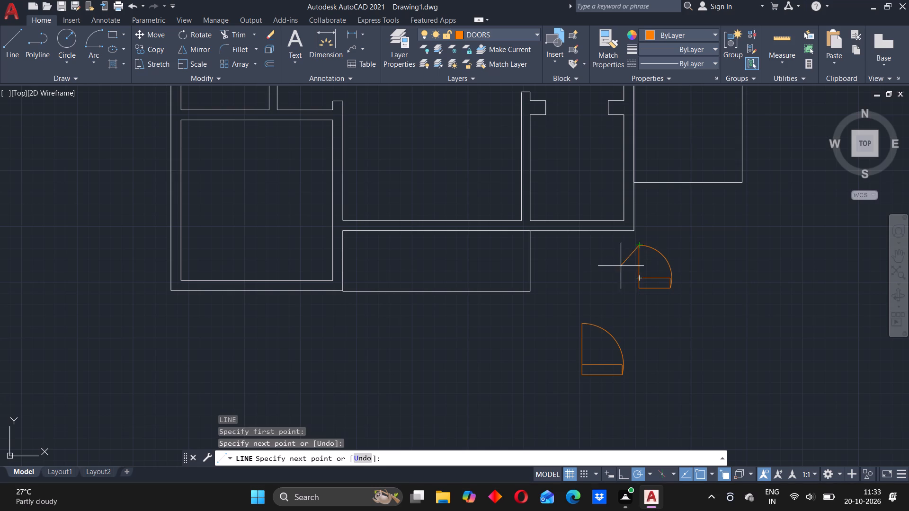
key(Escape)
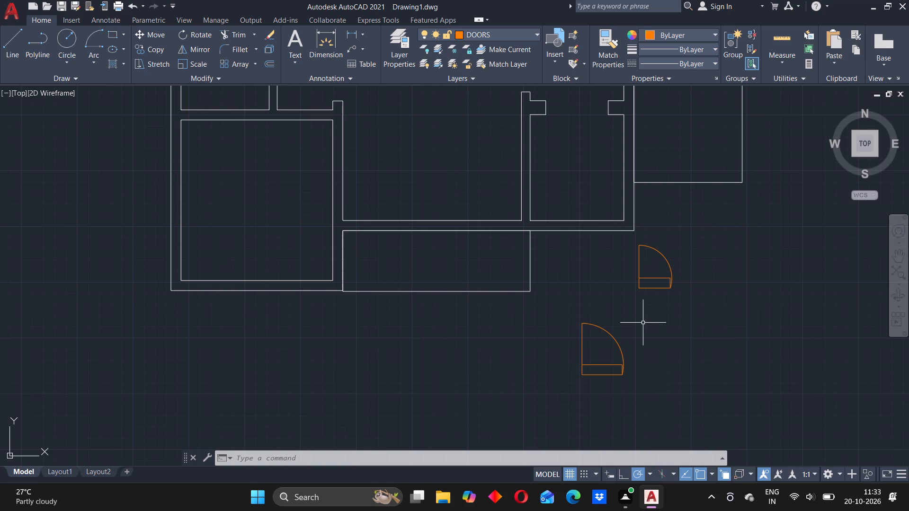
Delete the 700 by 225 and 900 by 225 rectangles beneath the two door arcs.
click(658, 280)
key(Delete)
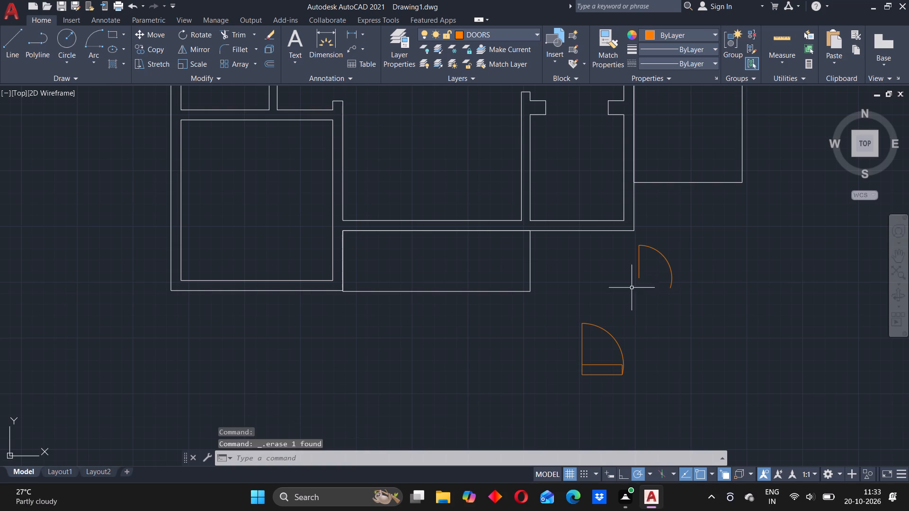
click(604, 366)
key(Delete)
Offset the vertical leaf lines of the larger and smaller doors by 80 to the east, inside their arcs.
key(o)
key(Return)
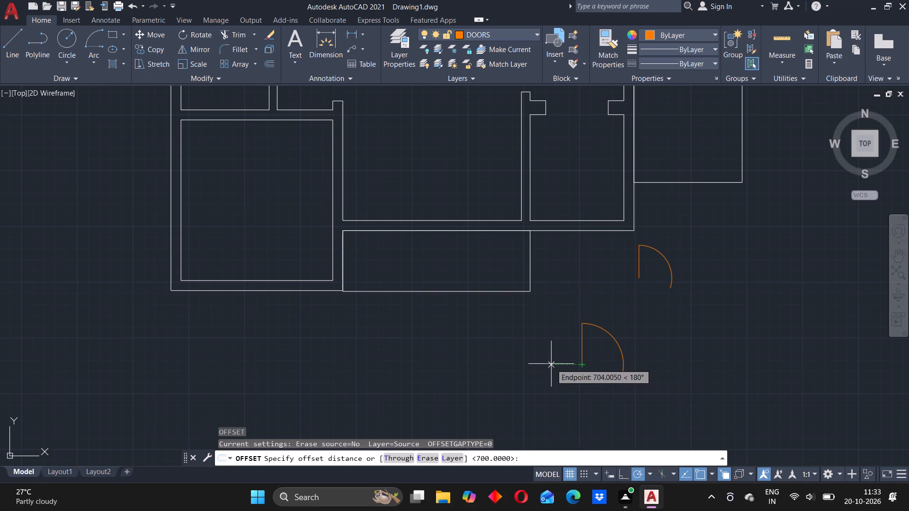
key(8)
key(0)
key(Return)
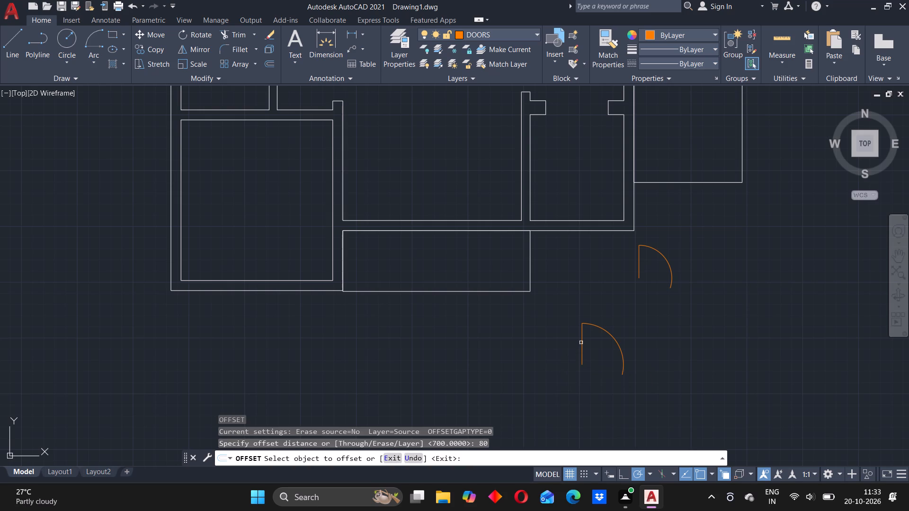
click(581, 343)
click(591, 342)
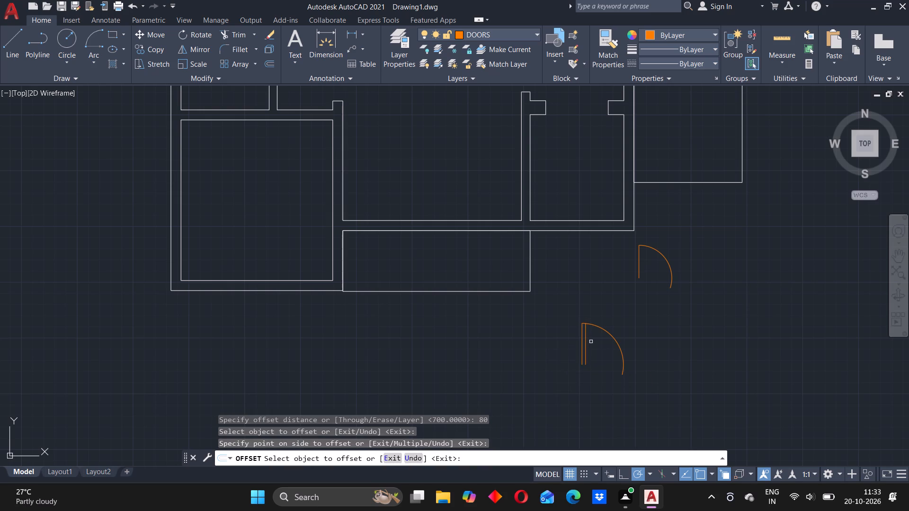
click(640, 270)
click(648, 270)
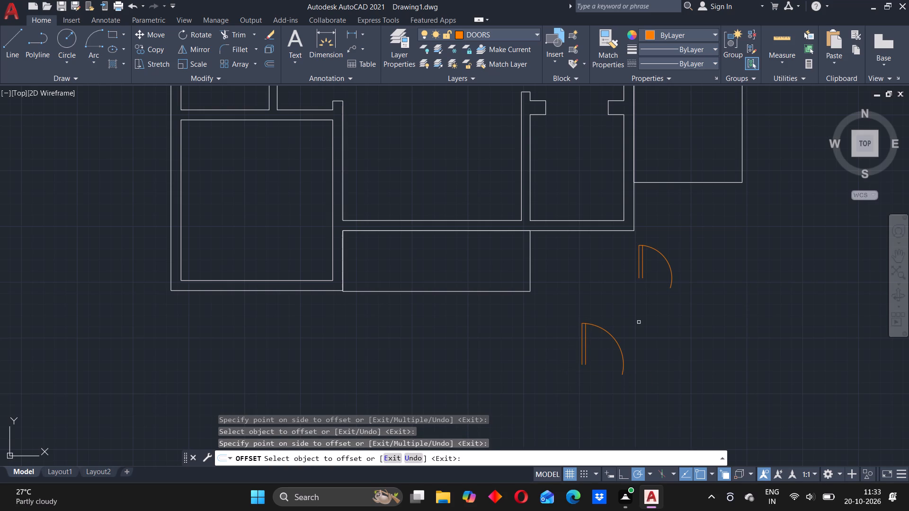
key(Escape)
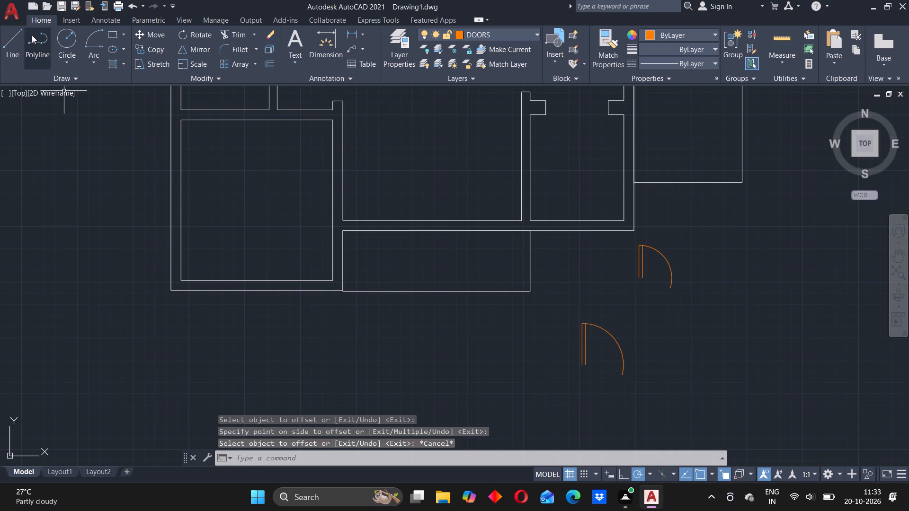
Draw a horizontal line from the south end of the larger door's outer leaf line east to its swing arc.
click(21, 39)
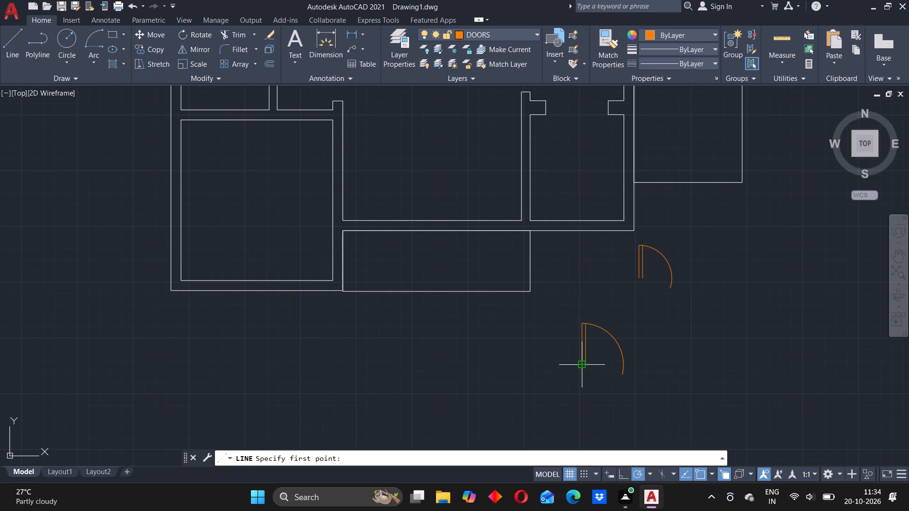
click(582, 367)
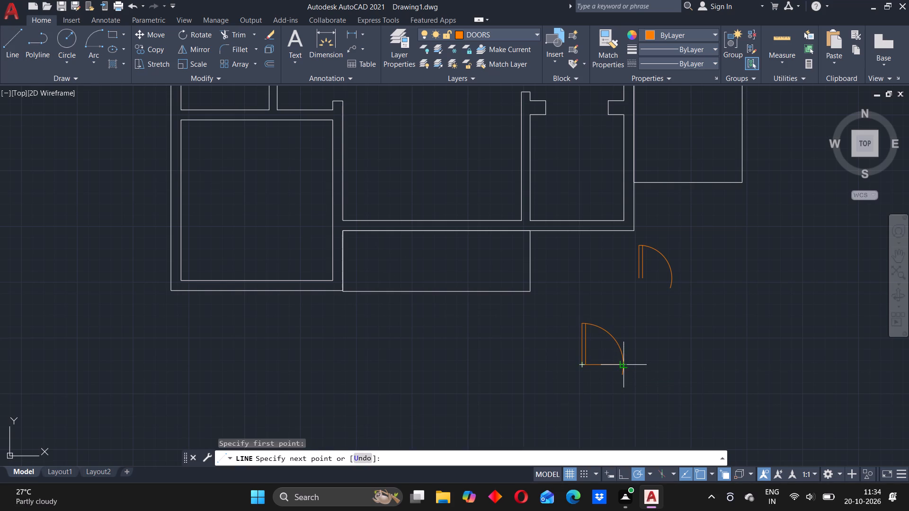
click(623, 364)
key(Escape)
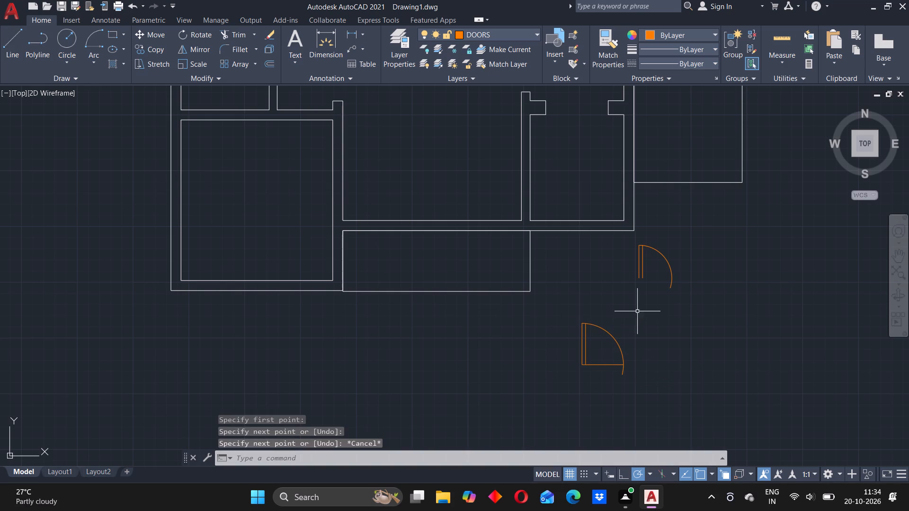
Draw a horizontal line from the south end of the smaller door's outer leaf line east to its swing arc.
click(12, 47)
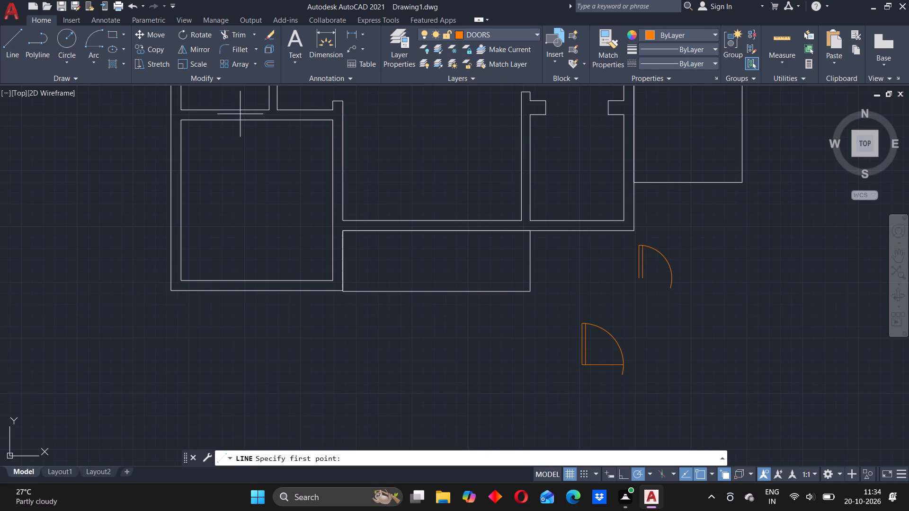
scroll(647, 279, down, 1)
scroll(637, 272, up, 3)
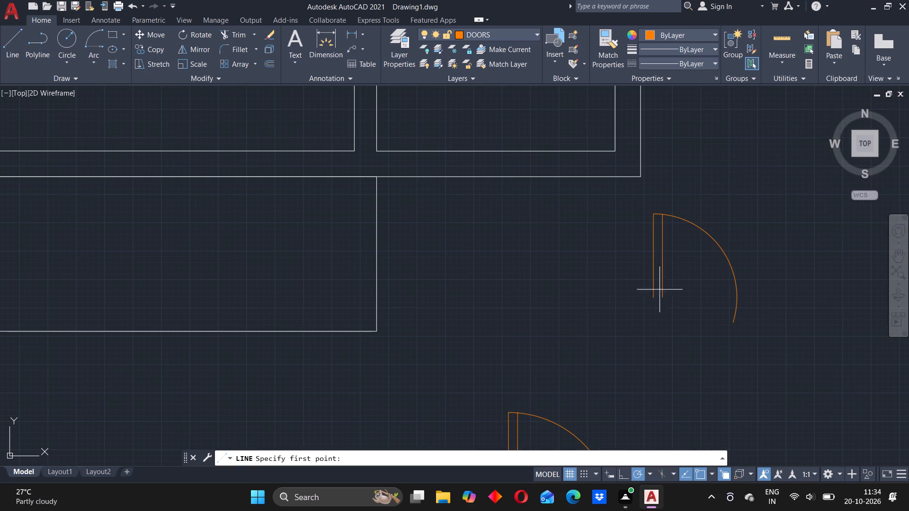
click(652, 298)
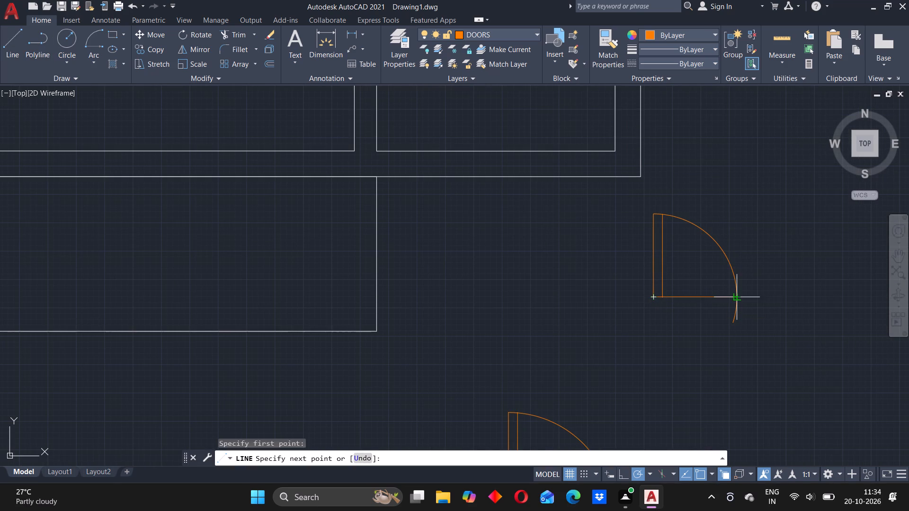
click(739, 300)
key(Escape)
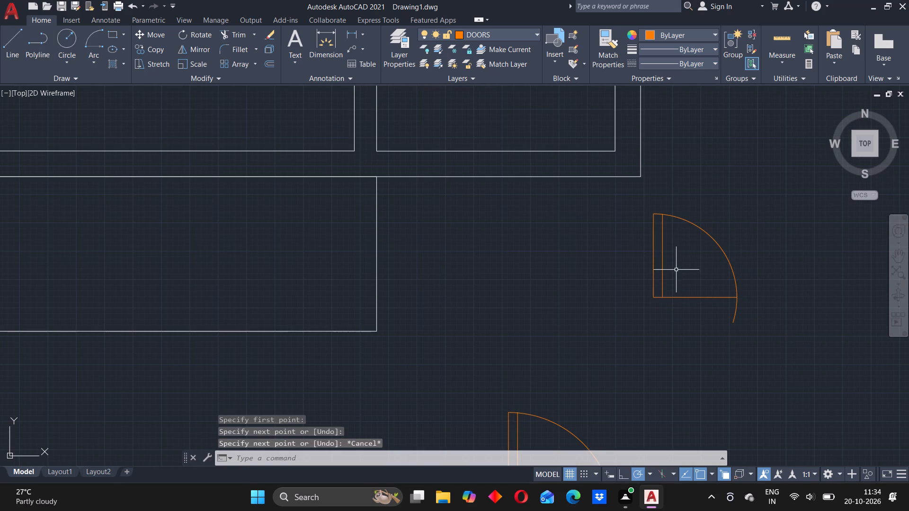
Trim the arc tails that extend south of the horizontal lines on the smaller and larger doors.
key(t)
key(r)
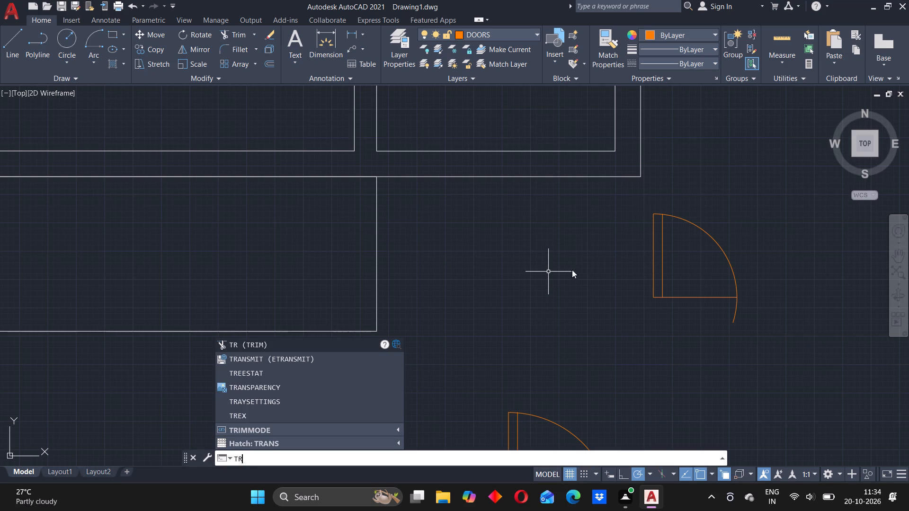
key(Return)
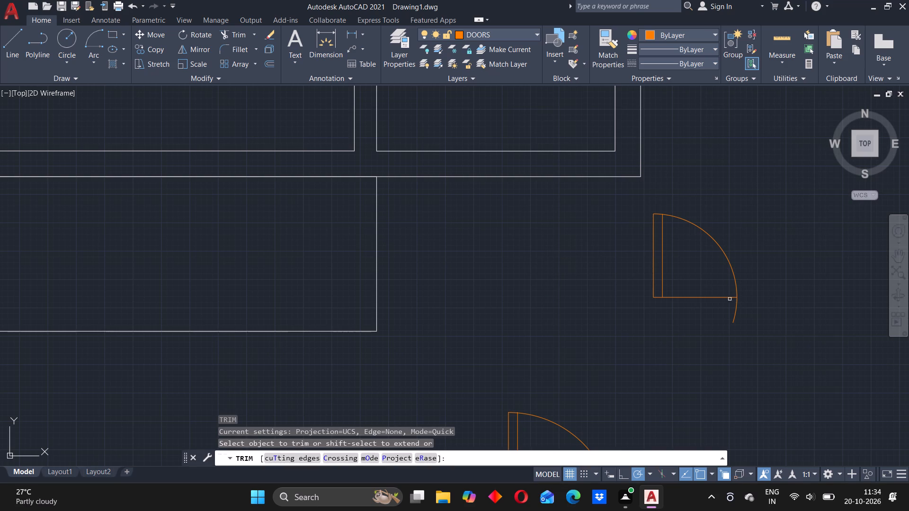
click(734, 310)
scroll(642, 318, down, 1)
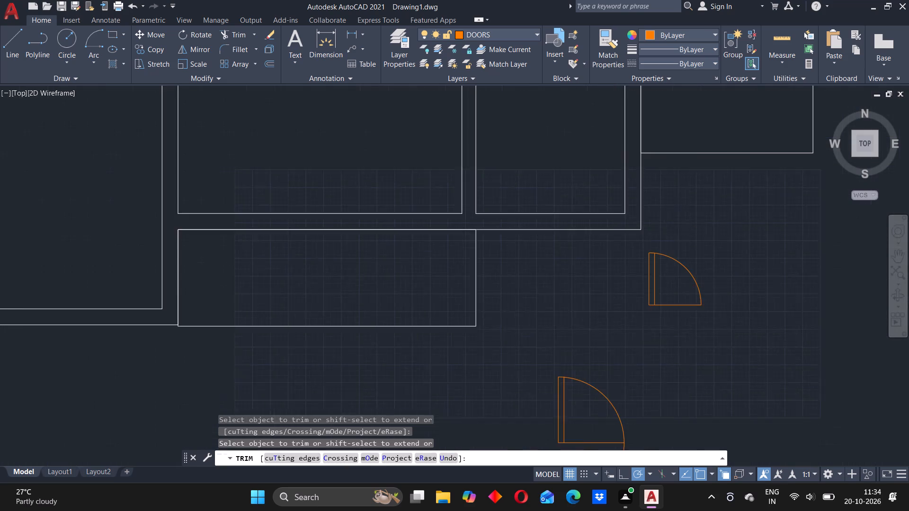
scroll(641, 318, up, 2)
scroll(637, 326, down, 3)
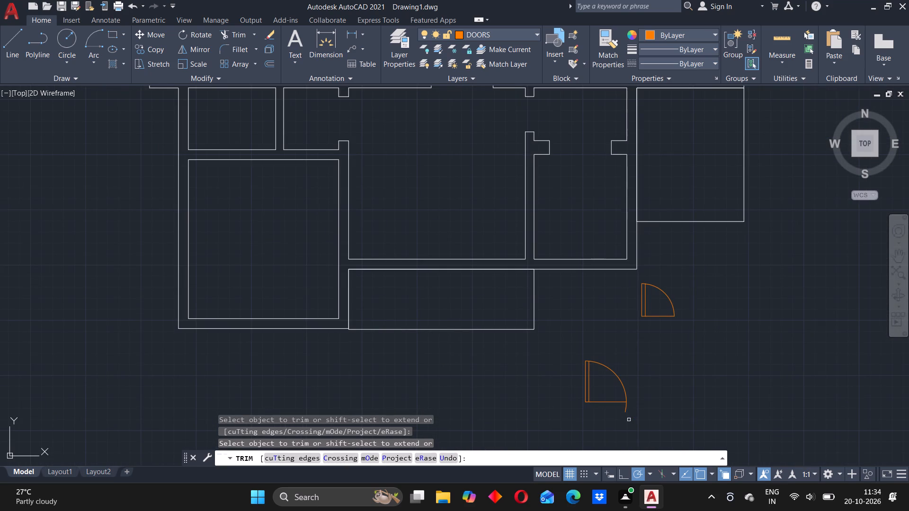
click(626, 413)
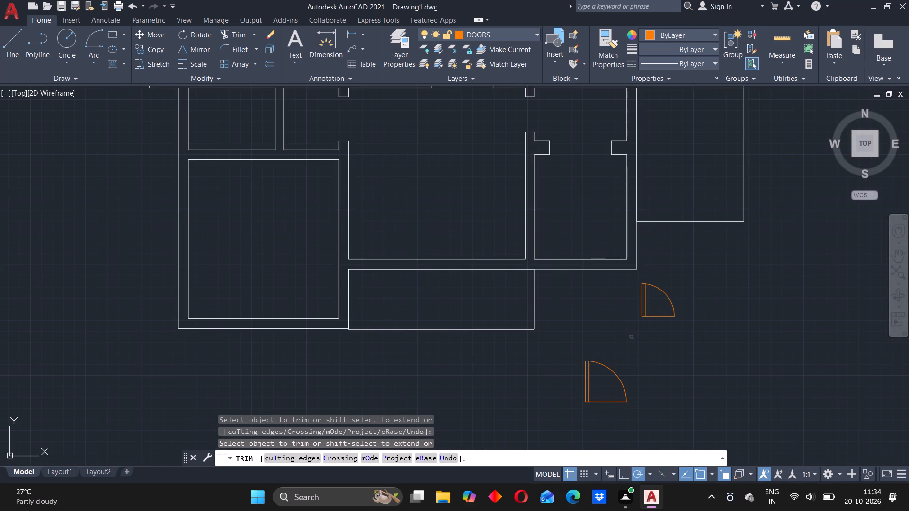
Trim away the horizontal lines between the leaf and the swing arc on both doors, keeping the short leaf ends.
click(656, 316)
click(603, 402)
key(Escape)
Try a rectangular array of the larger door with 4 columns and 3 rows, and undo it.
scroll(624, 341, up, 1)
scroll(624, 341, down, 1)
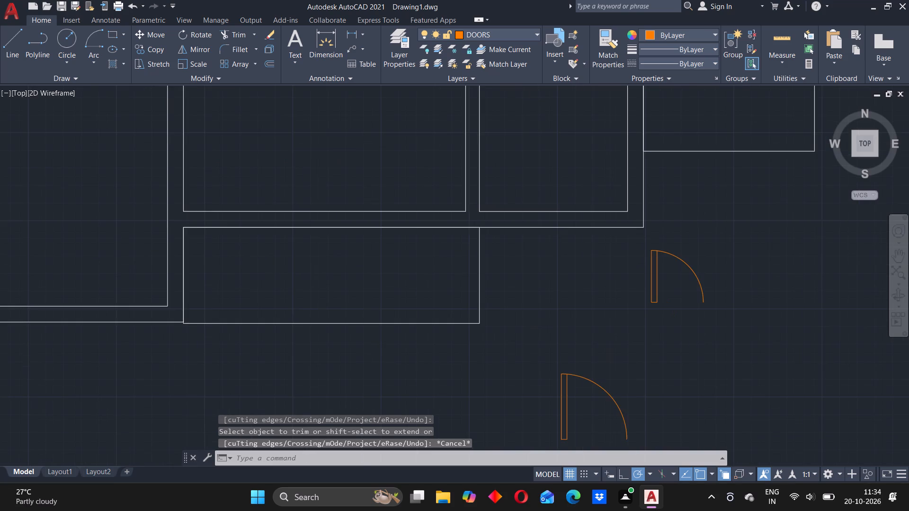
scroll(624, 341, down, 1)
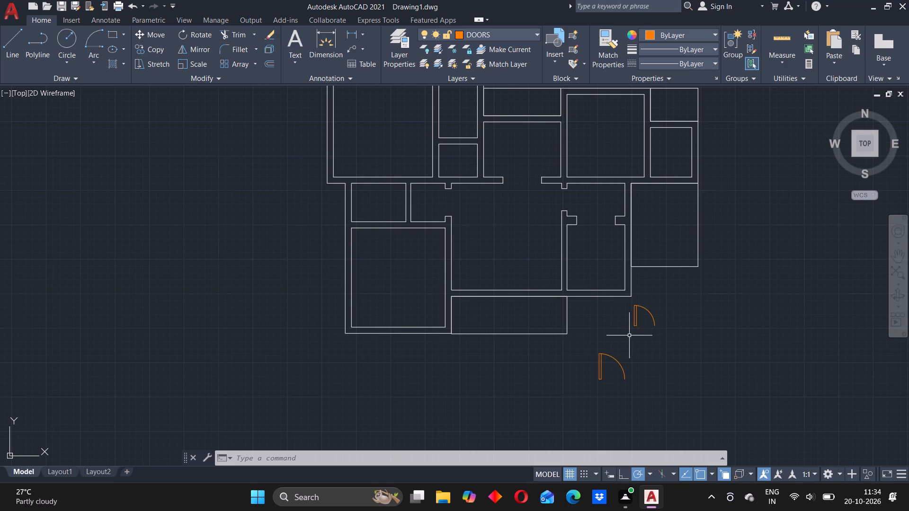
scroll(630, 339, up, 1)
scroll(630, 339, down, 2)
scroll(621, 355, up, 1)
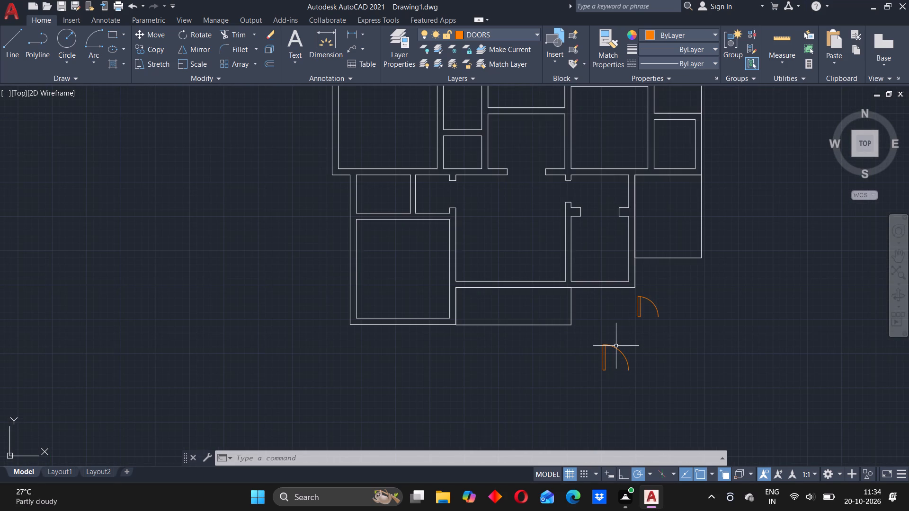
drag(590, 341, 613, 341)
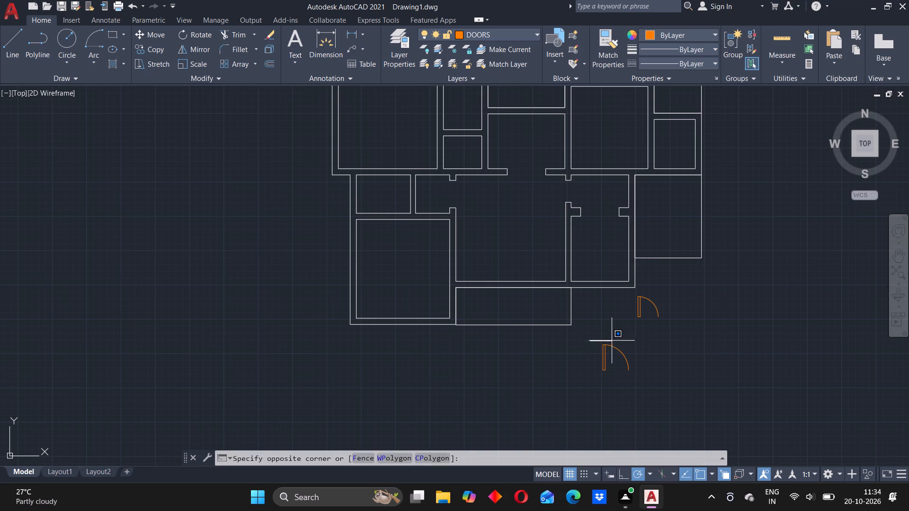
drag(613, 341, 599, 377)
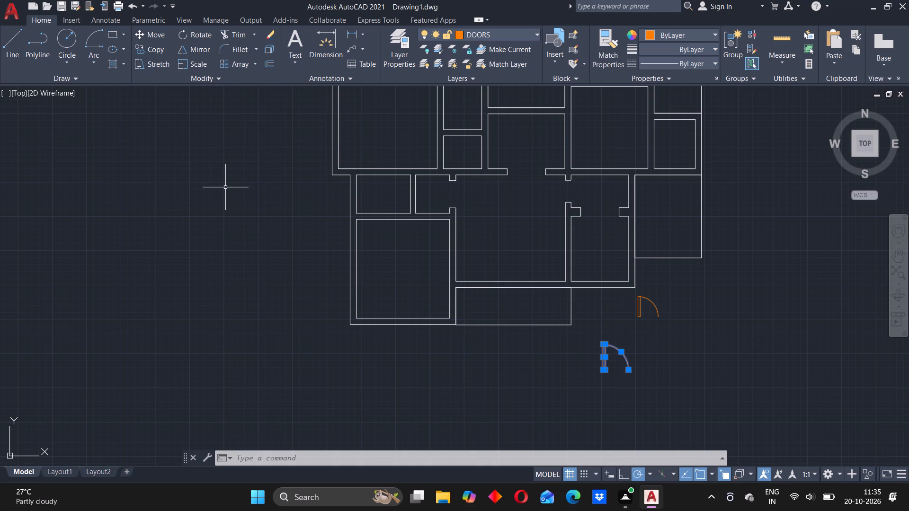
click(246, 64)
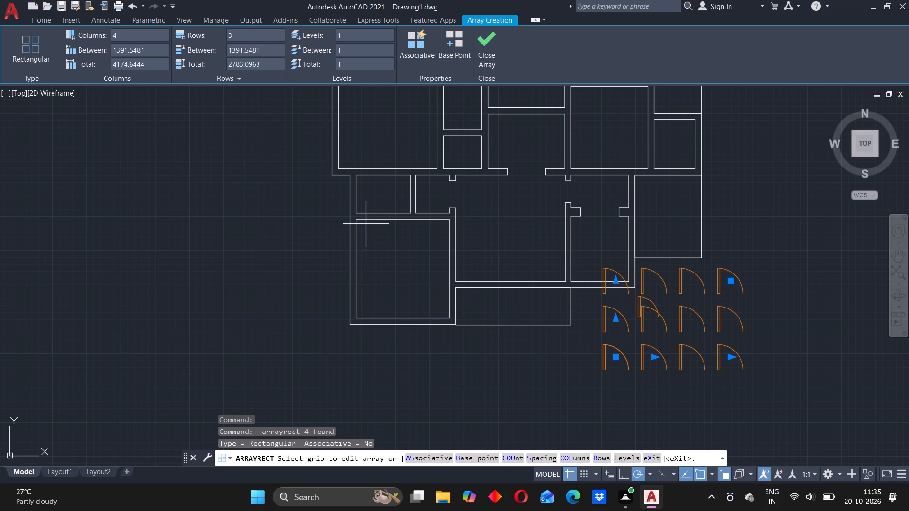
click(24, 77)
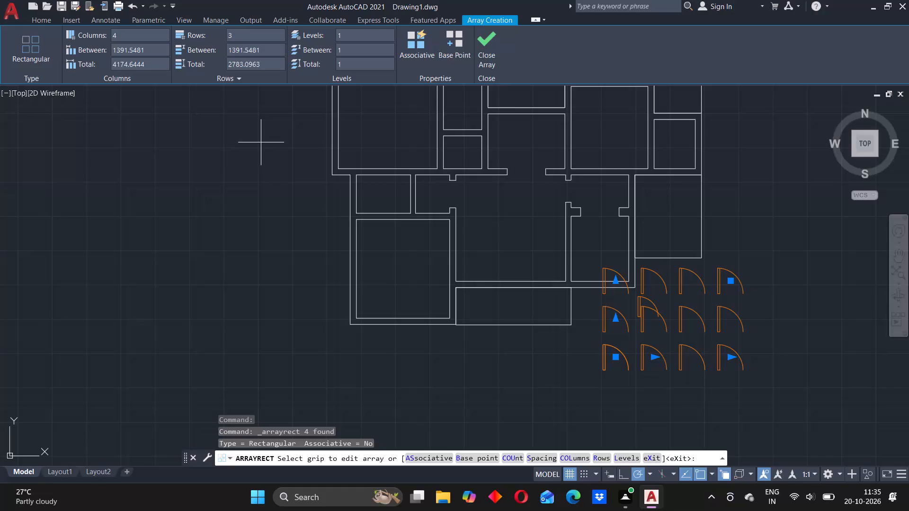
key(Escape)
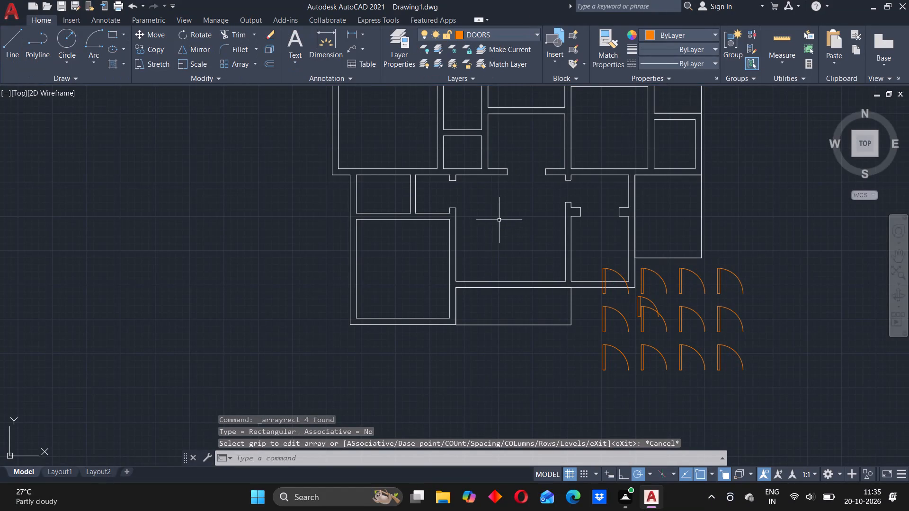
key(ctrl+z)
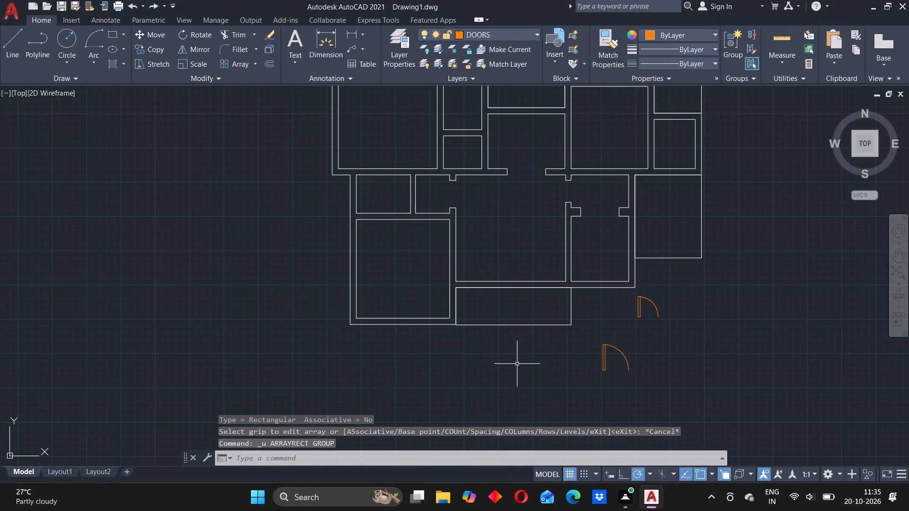
Create a polar array of the larger door with 2 items over 360 degrees, centred on the south end of its swing arc.
drag(592, 335, 567, 374)
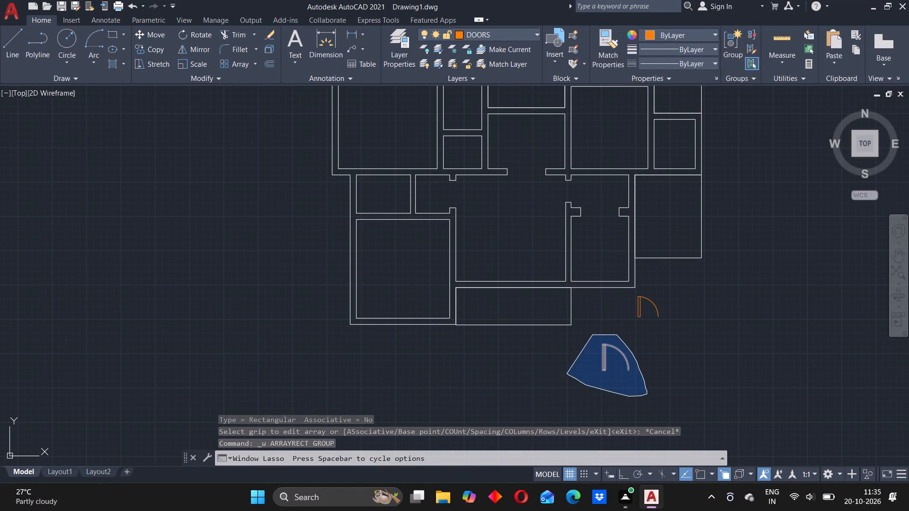
text(ar)
text(ray)
key(Return)
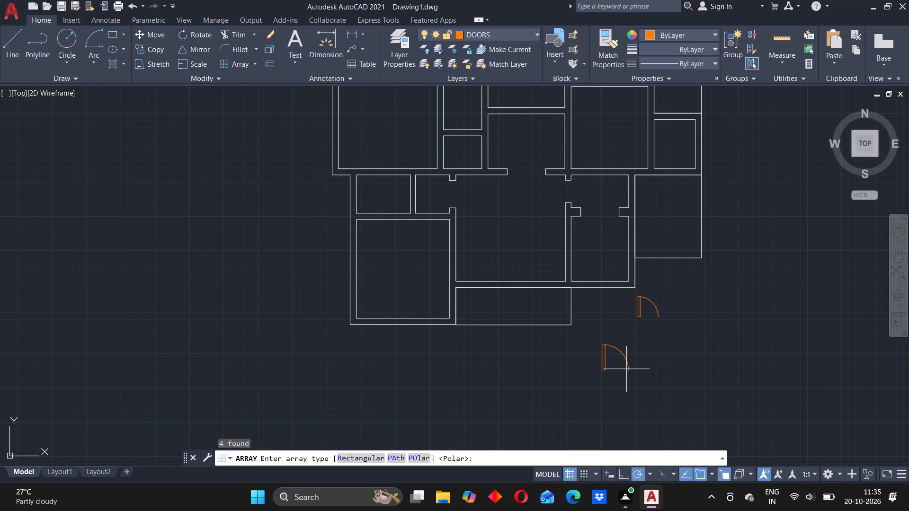
scroll(627, 370, down, 3)
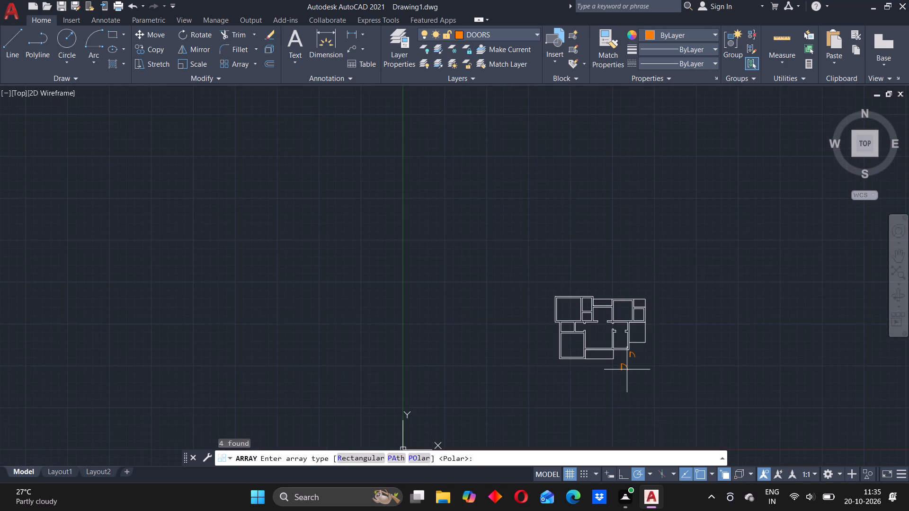
scroll(627, 370, up, 3)
right_click(622, 341)
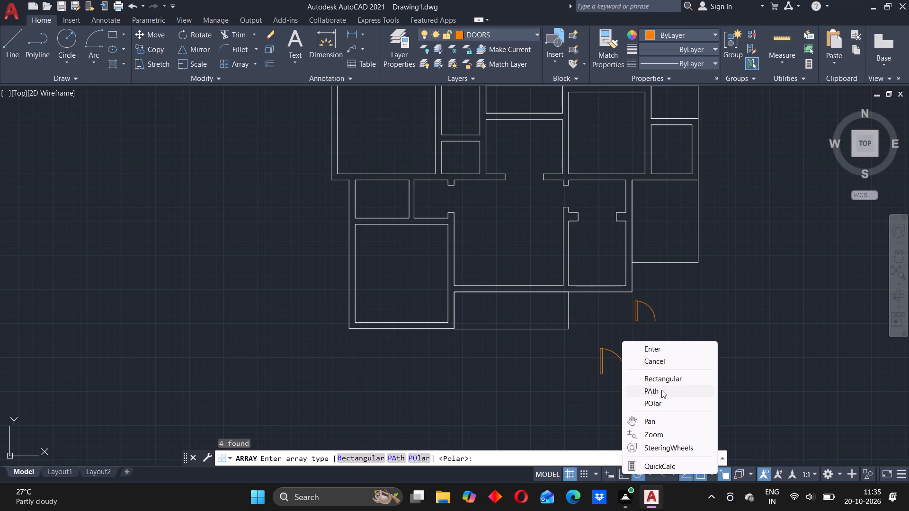
click(655, 400)
click(625, 377)
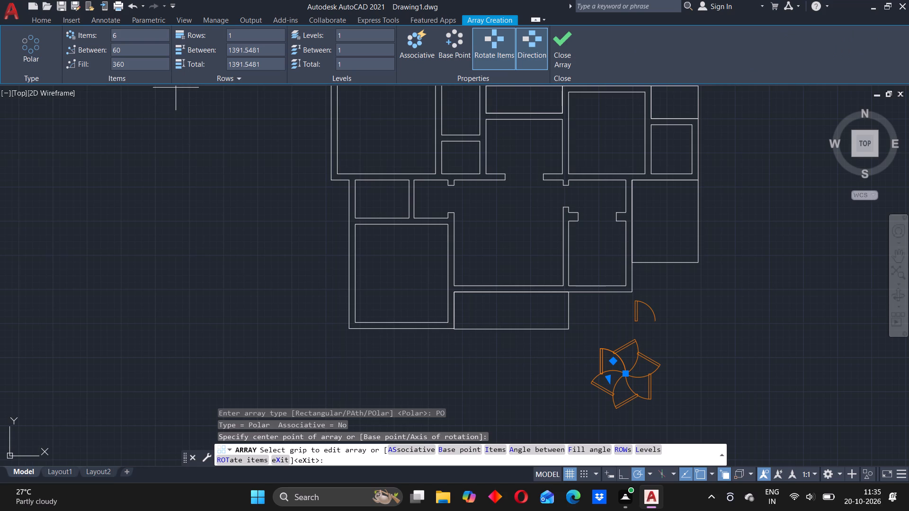
drag(122, 35, 113, 34)
key(2)
key(Return)
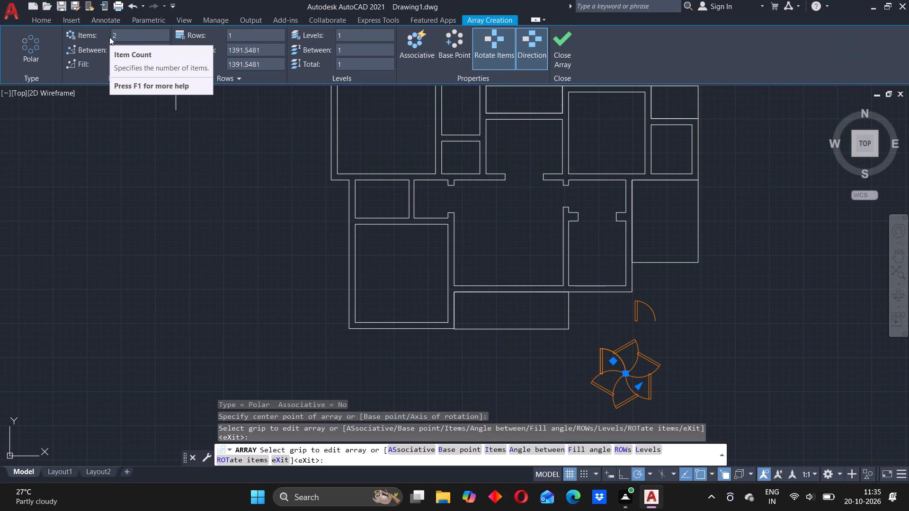
click(150, 127)
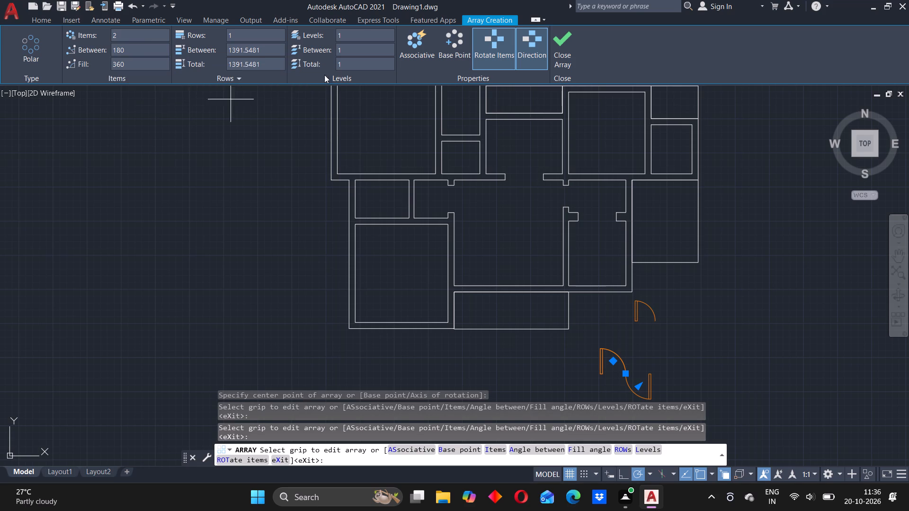
click(570, 49)
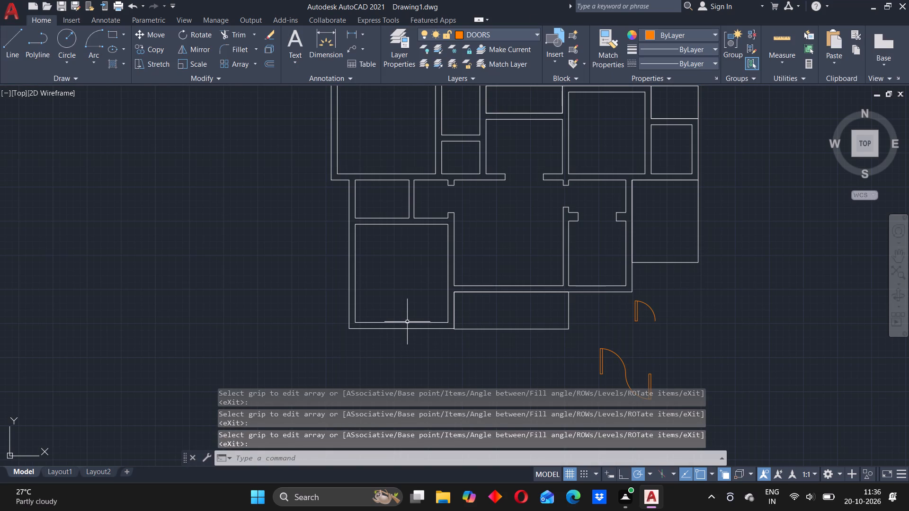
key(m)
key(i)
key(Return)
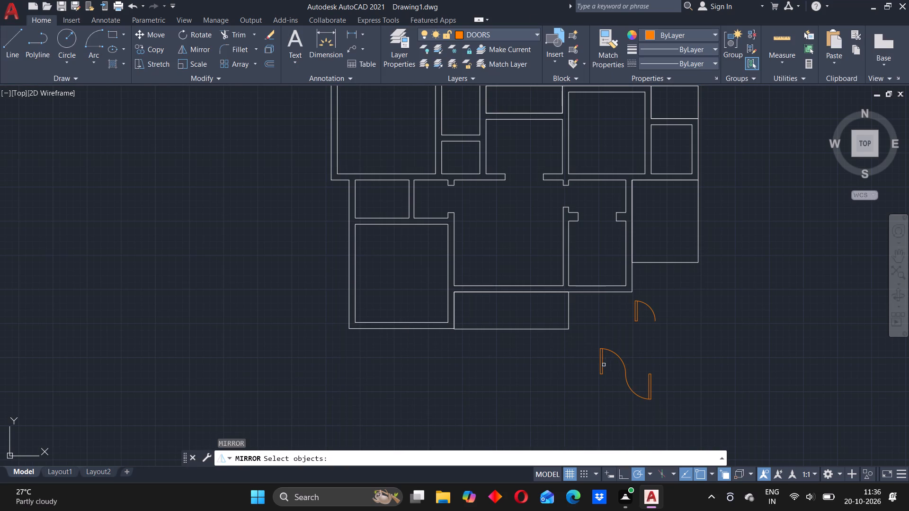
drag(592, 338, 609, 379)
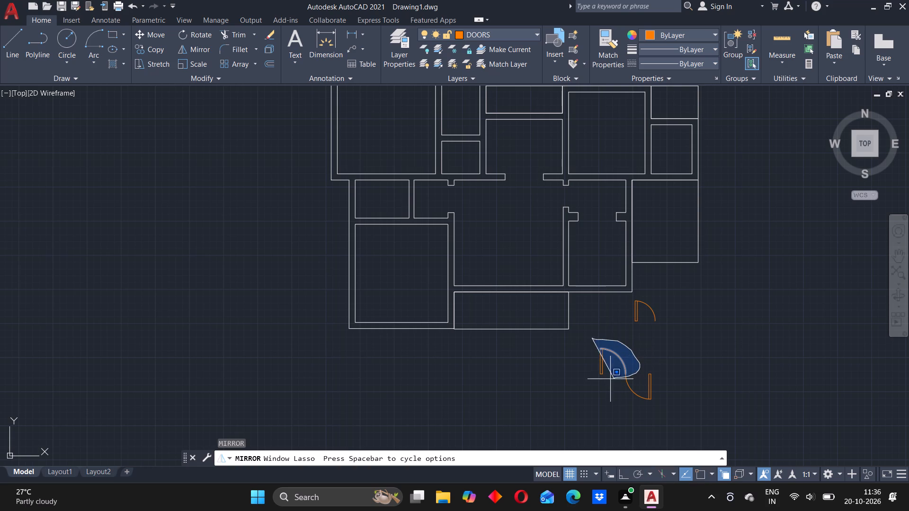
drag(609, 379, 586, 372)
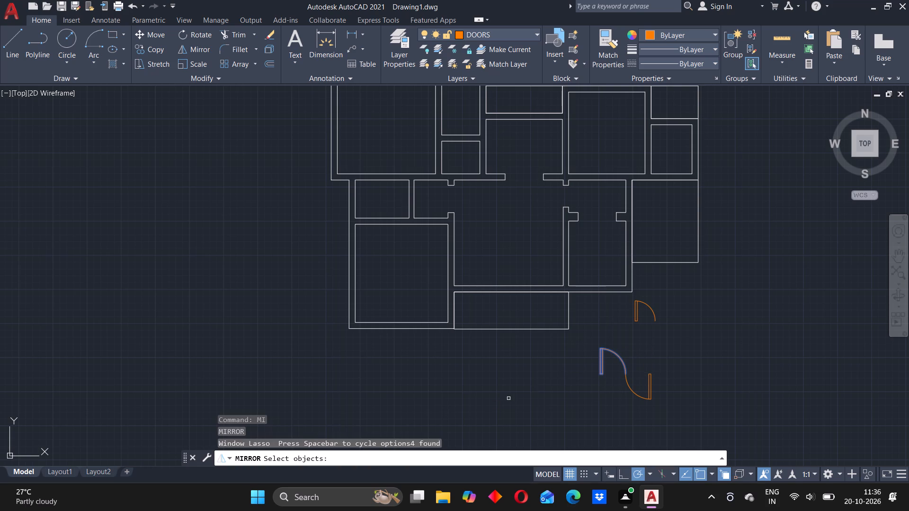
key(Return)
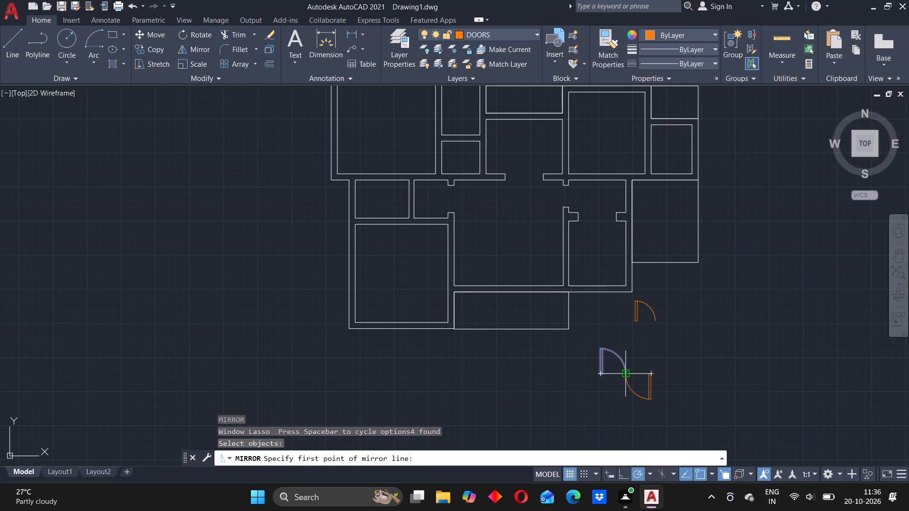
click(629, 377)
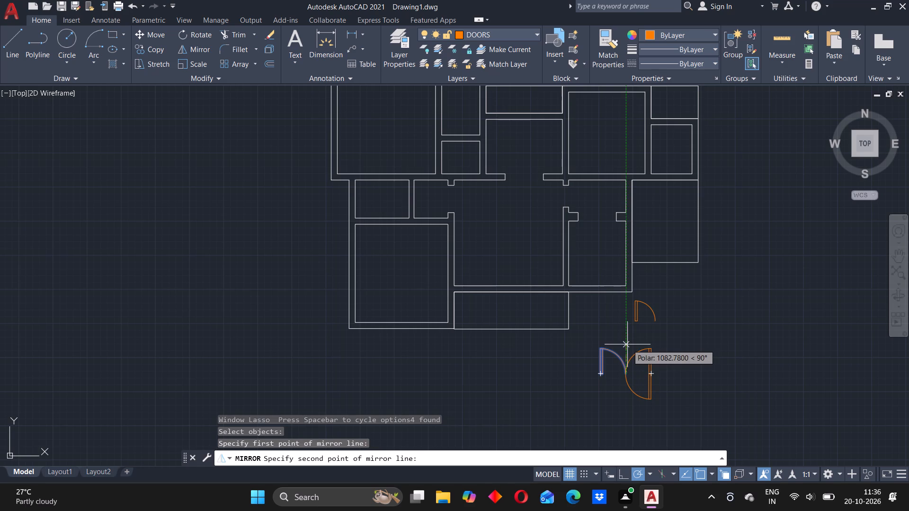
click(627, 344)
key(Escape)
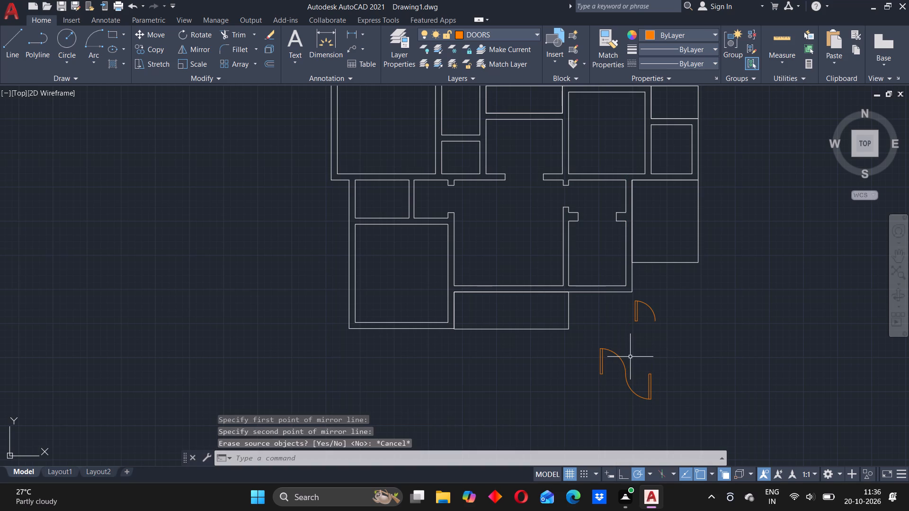
Mirror the polar-arrayed pair of larger doors about a vertical line through the point where their arcs meet, keeping the originals.
text(mi)
key(Return)
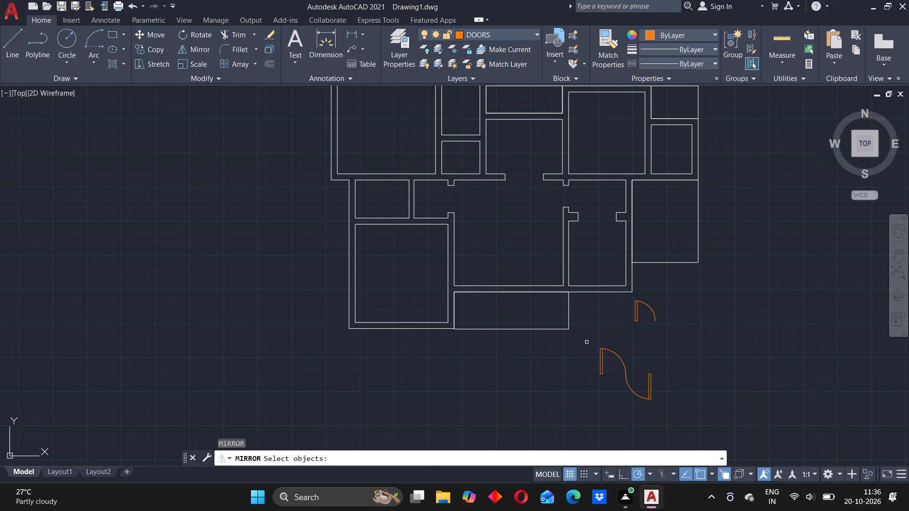
drag(583, 341, 565, 374)
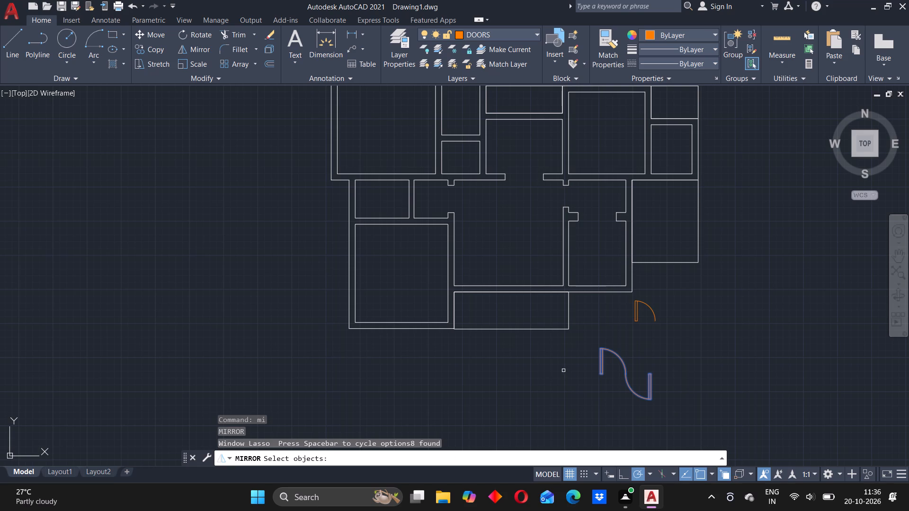
key(Return)
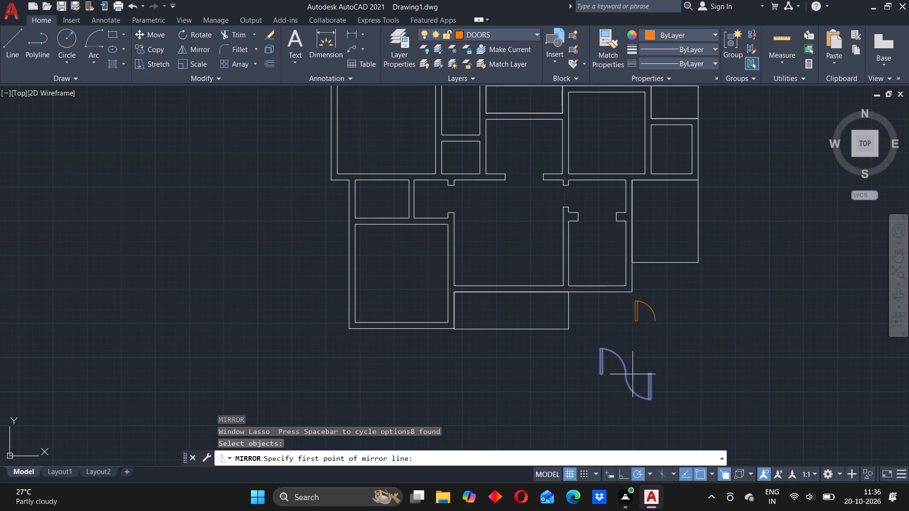
click(626, 375)
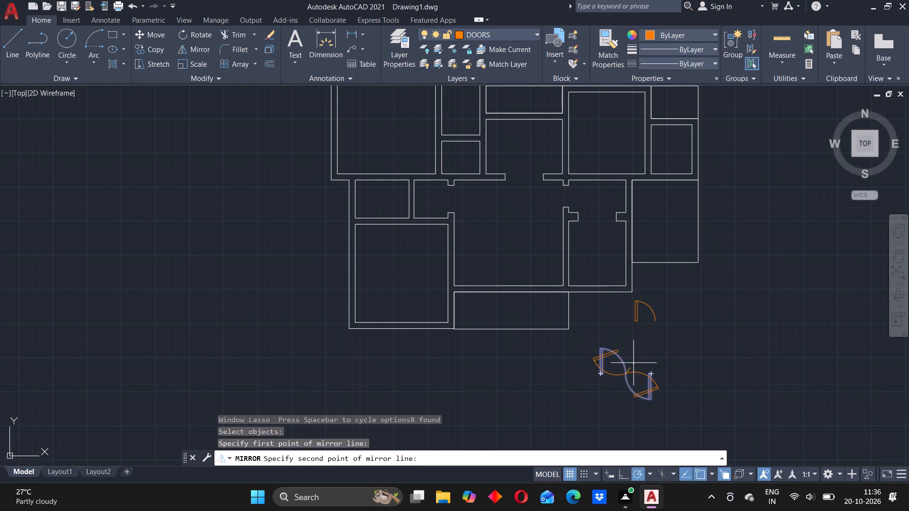
click(623, 335)
right_click(621, 336)
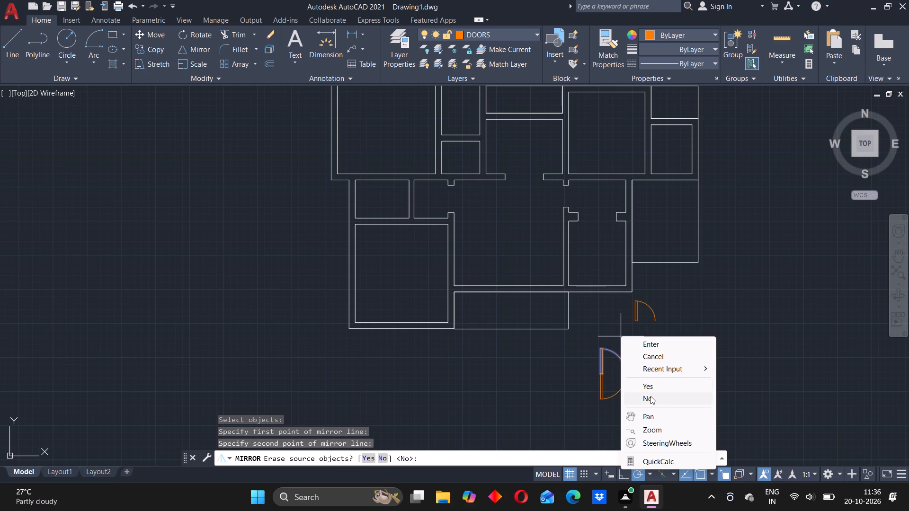
click(651, 396)
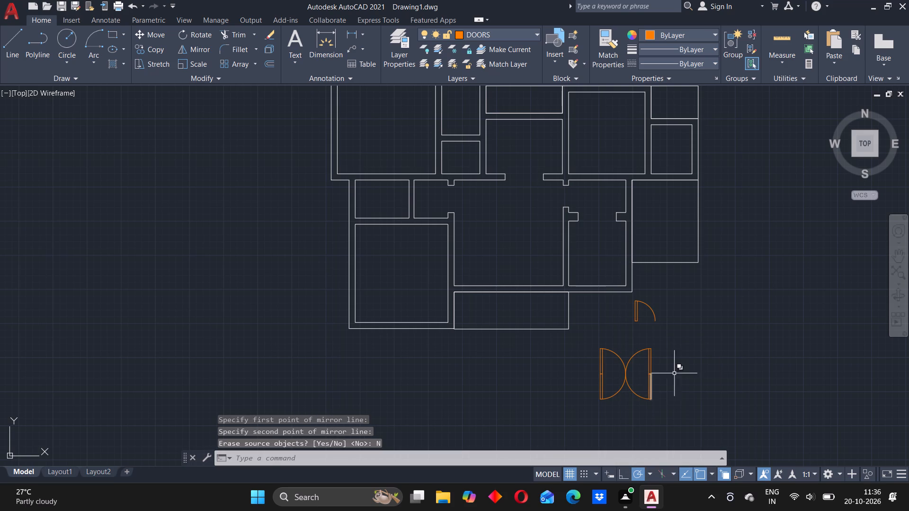
click(677, 370)
scroll(614, 367, down, 1)
scroll(615, 367, up, 2)
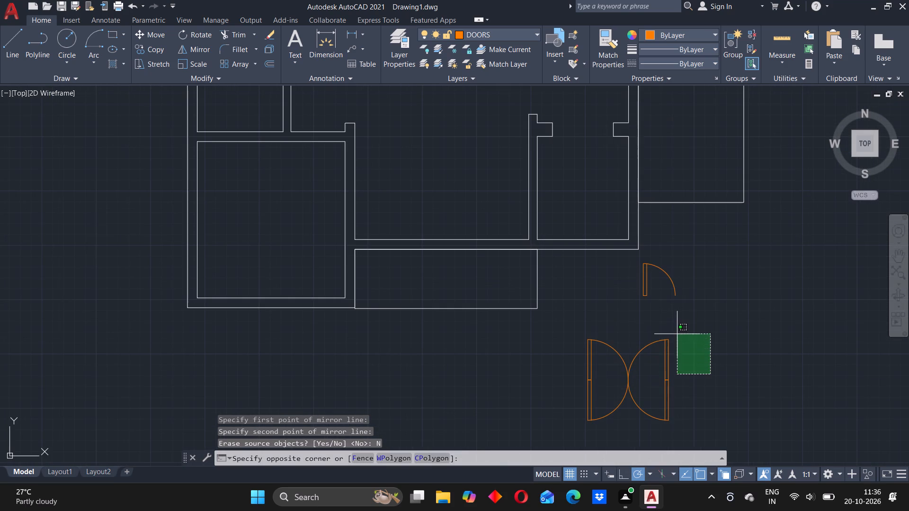
click(678, 329)
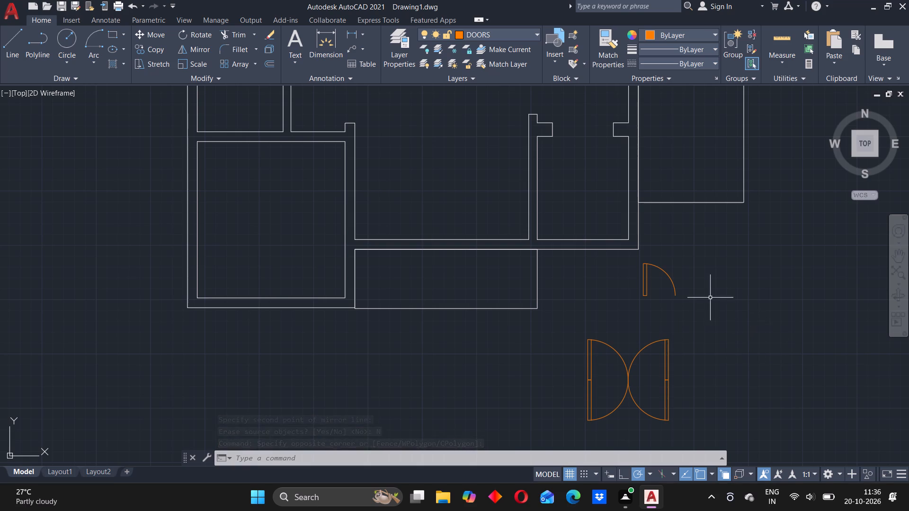
Mirror the smaller door about a vertical line through the south end of its swing arc, keeping the original.
drag(704, 300, 603, 294)
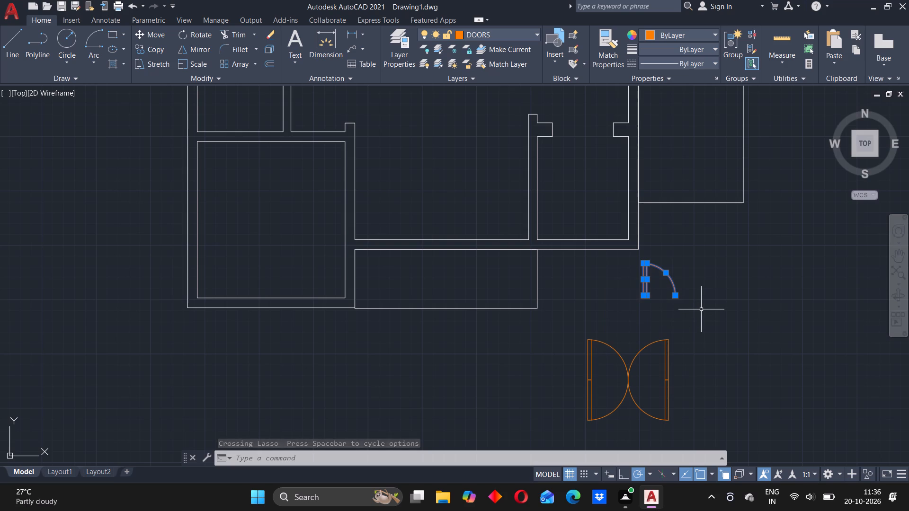
text(mi)
key(Return)
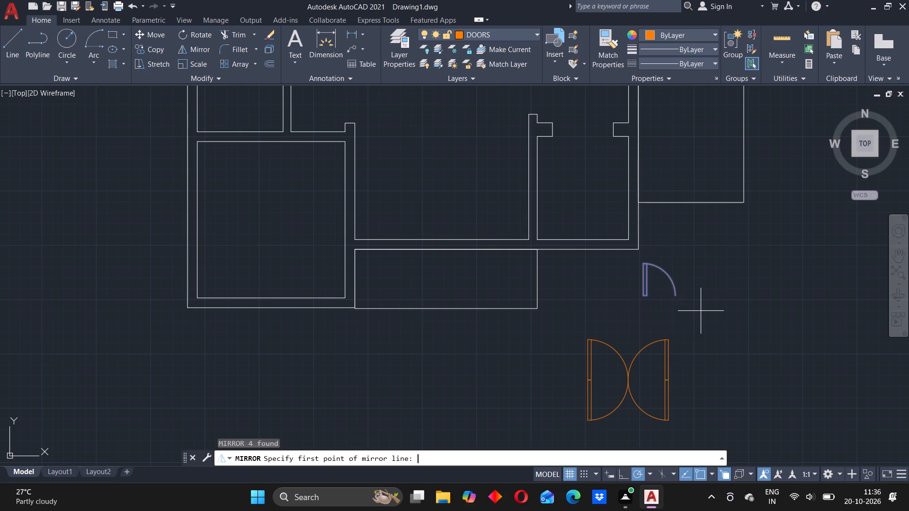
click(675, 295)
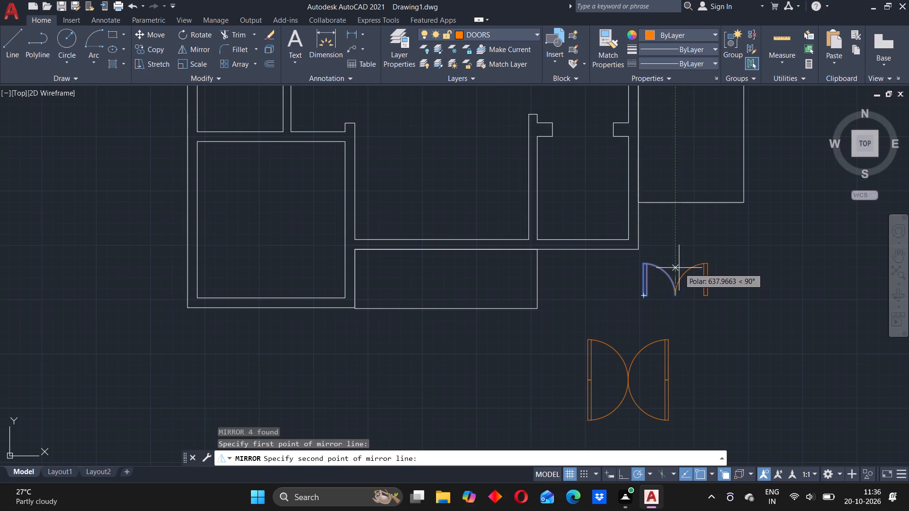
click(679, 268)
right_click(681, 243)
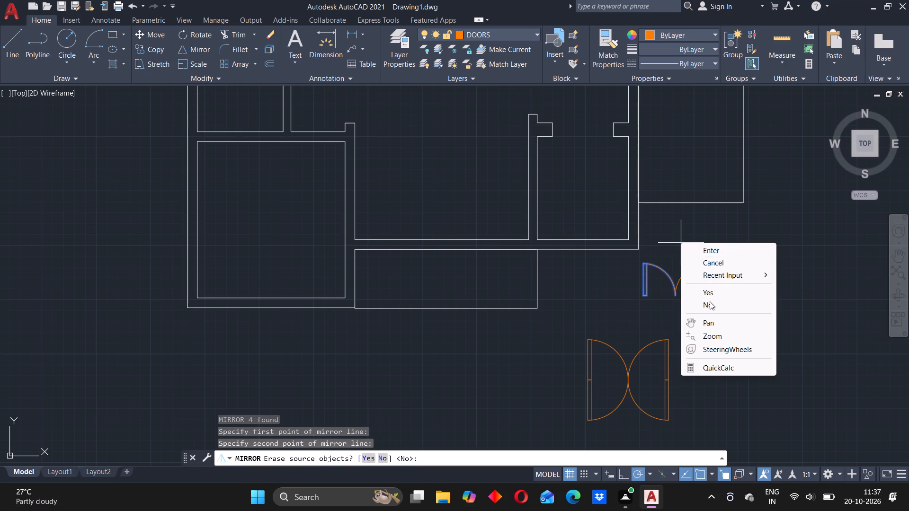
click(710, 302)
Mirror the smaller door pair about a horizontal line through the point where its arcs meet, keeping the originals.
click(634, 261)
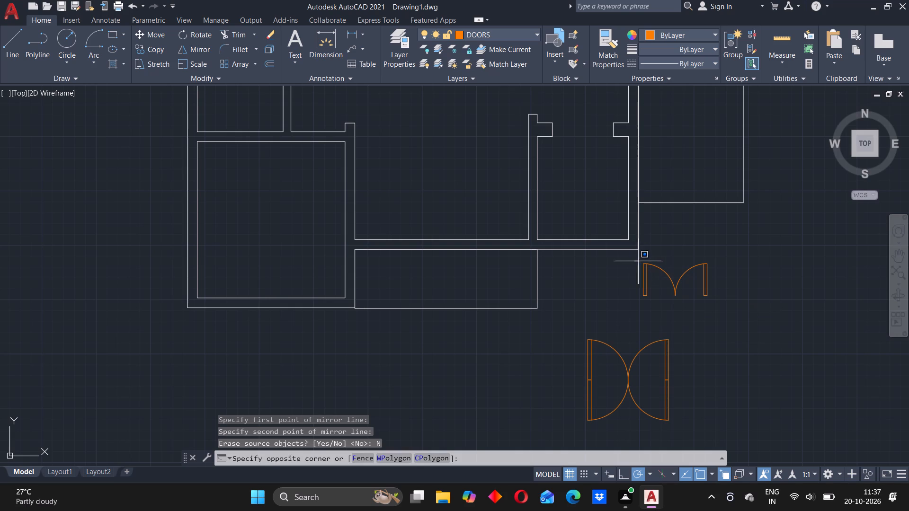
click(731, 308)
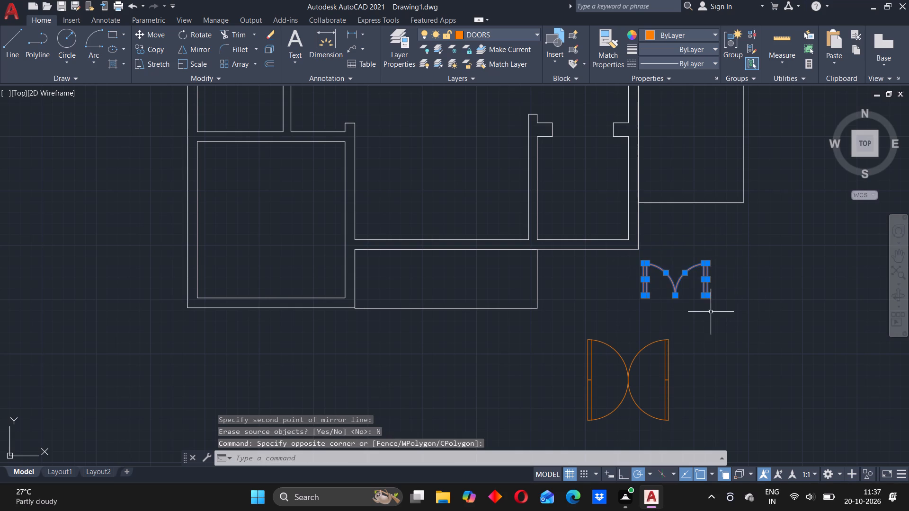
text(mi)
key(Return)
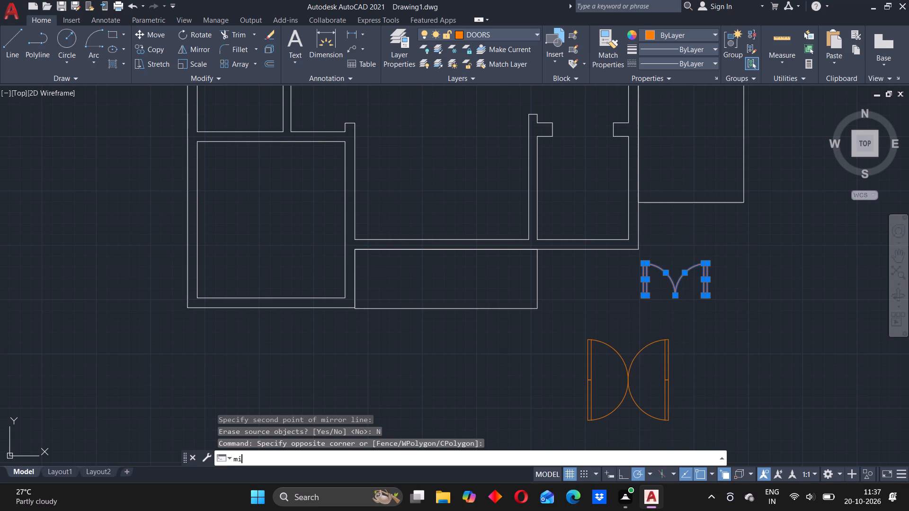
click(677, 296)
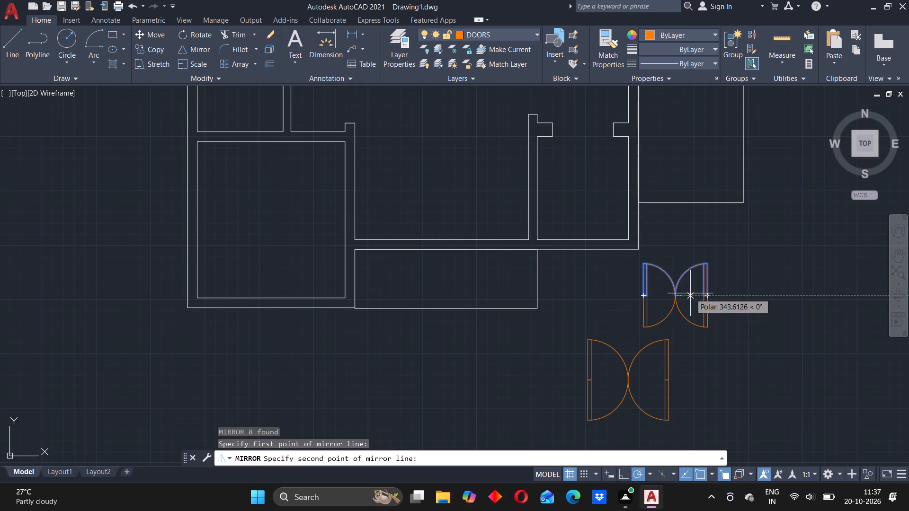
click(690, 293)
right_click(696, 281)
click(720, 339)
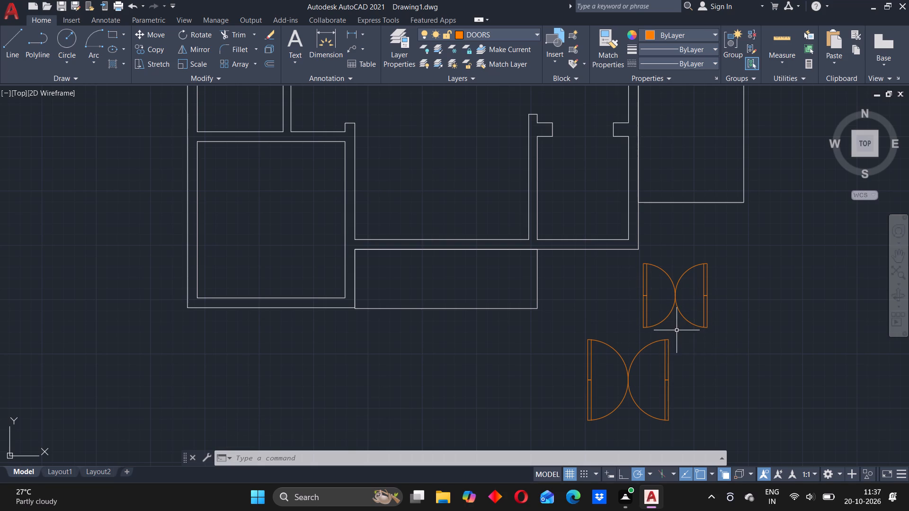
Copy the four-leaf set of larger doors to the empty area west of it, south of the floor plan.
scroll(640, 324, down, 2)
scroll(641, 323, up, 2)
scroll(642, 323, down, 1)
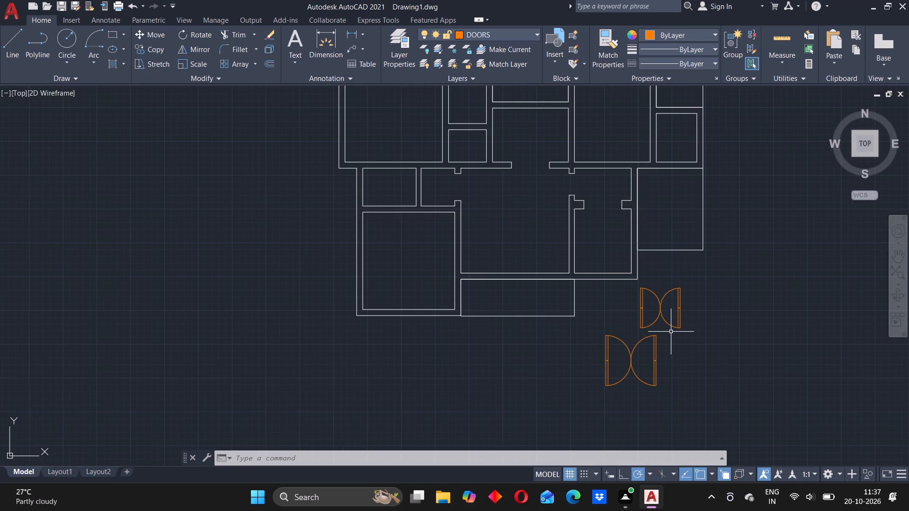
click(667, 332)
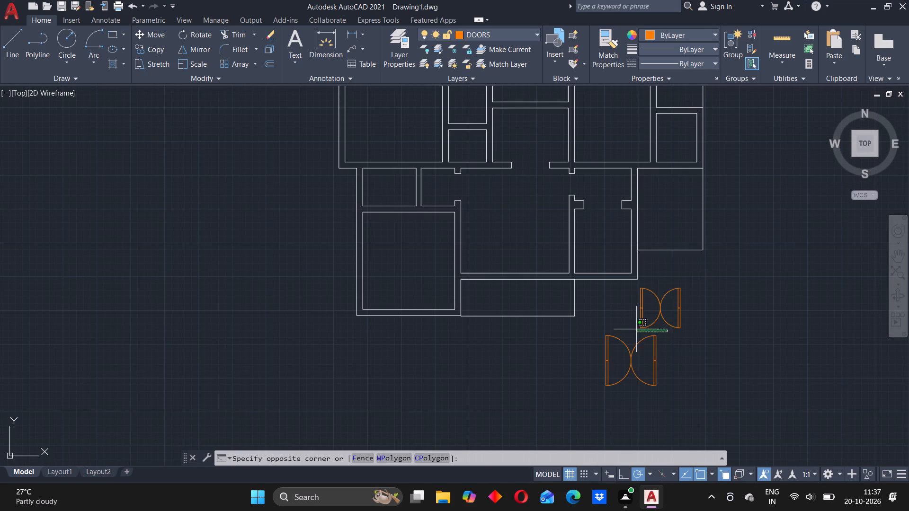
click(588, 403)
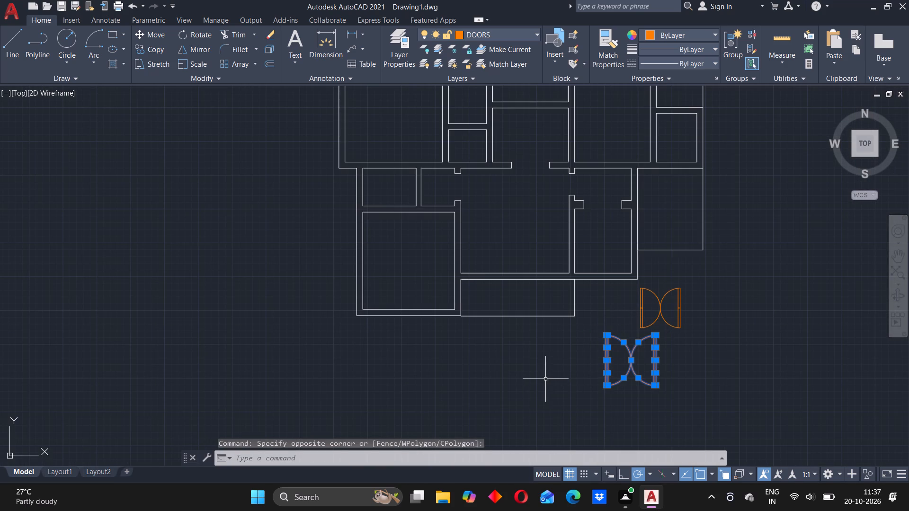
text(co)
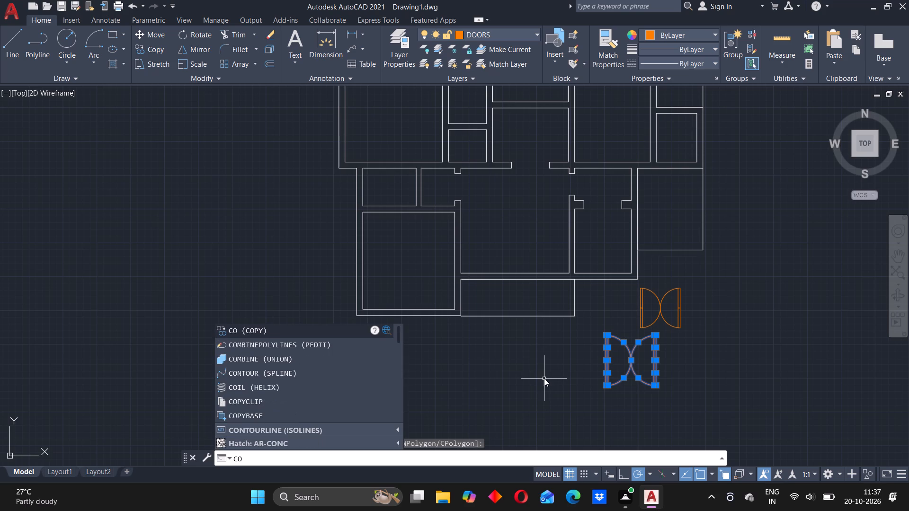
key(Return)
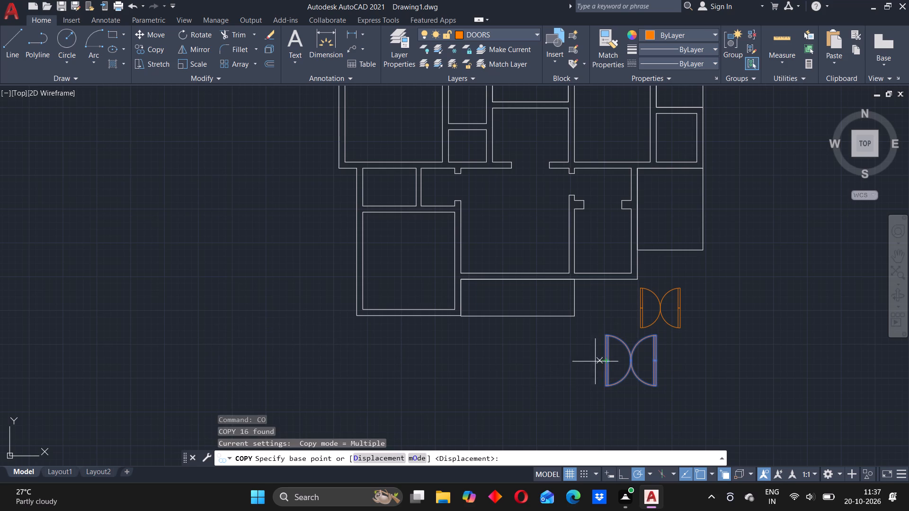
click(555, 366)
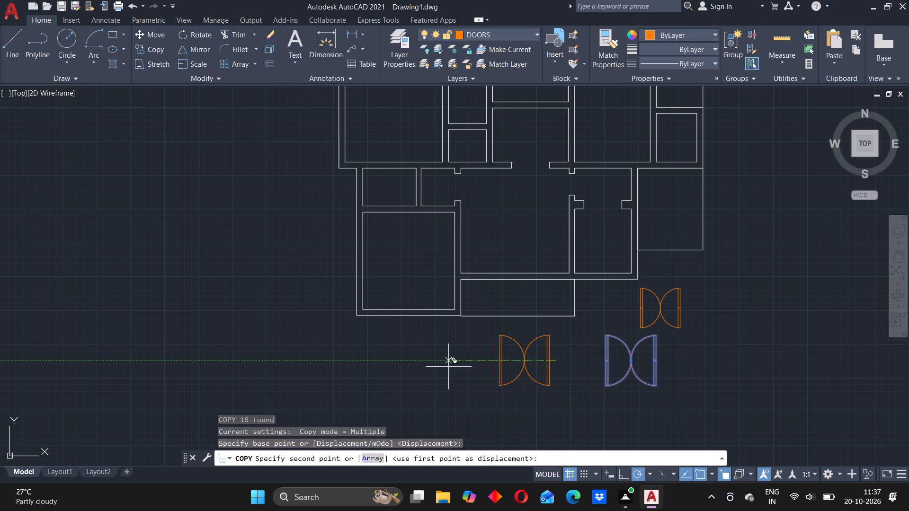
click(445, 369)
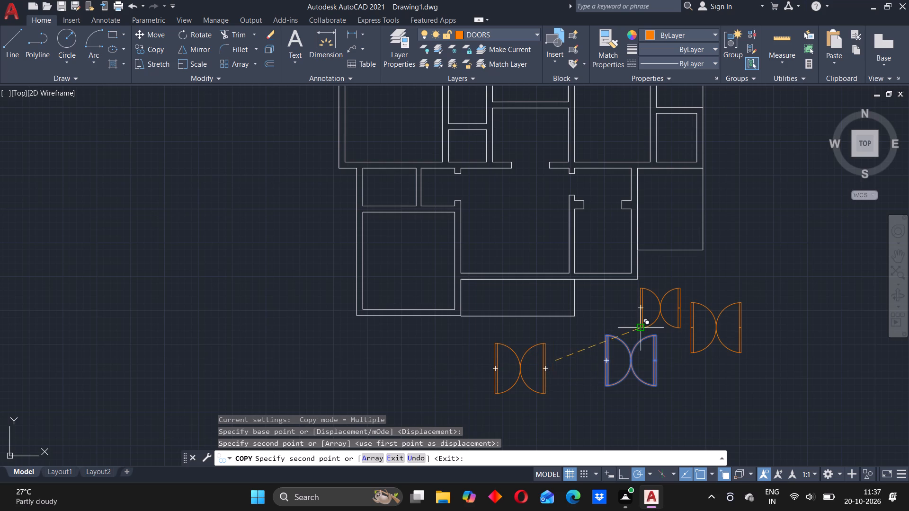
key(Escape)
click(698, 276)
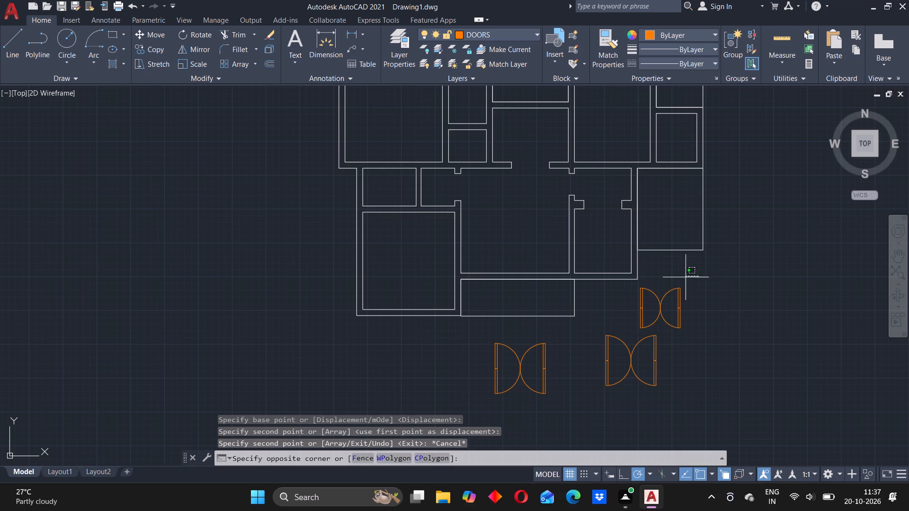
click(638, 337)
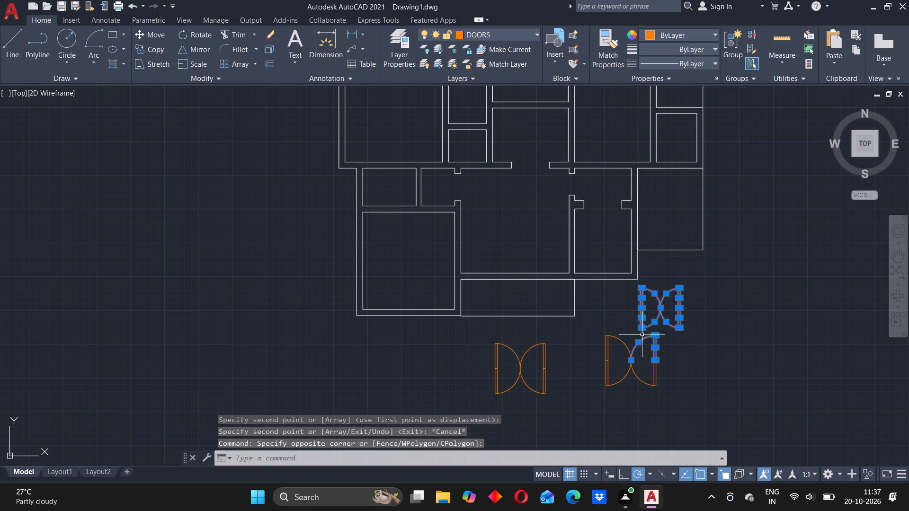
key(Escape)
Copy the four-leaf set of smaller doors to the empty area just northeast of it, outside the floor plan.
click(630, 285)
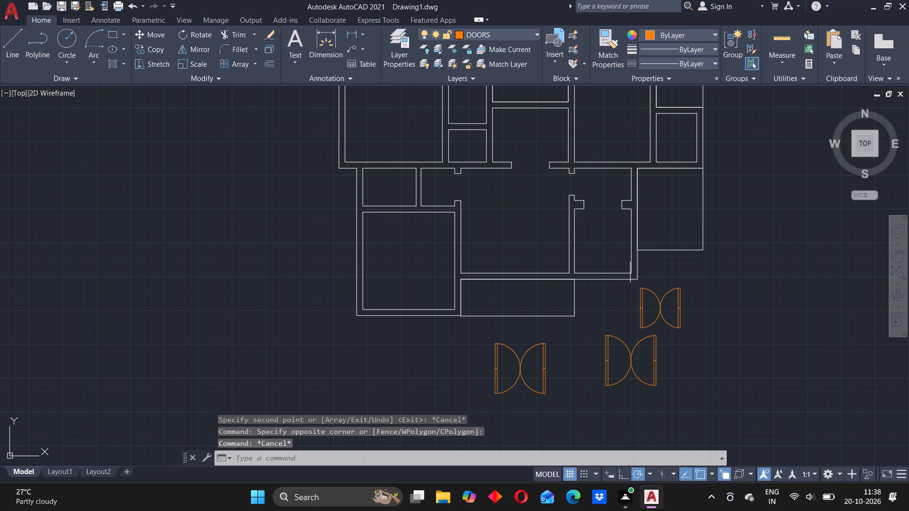
click(698, 332)
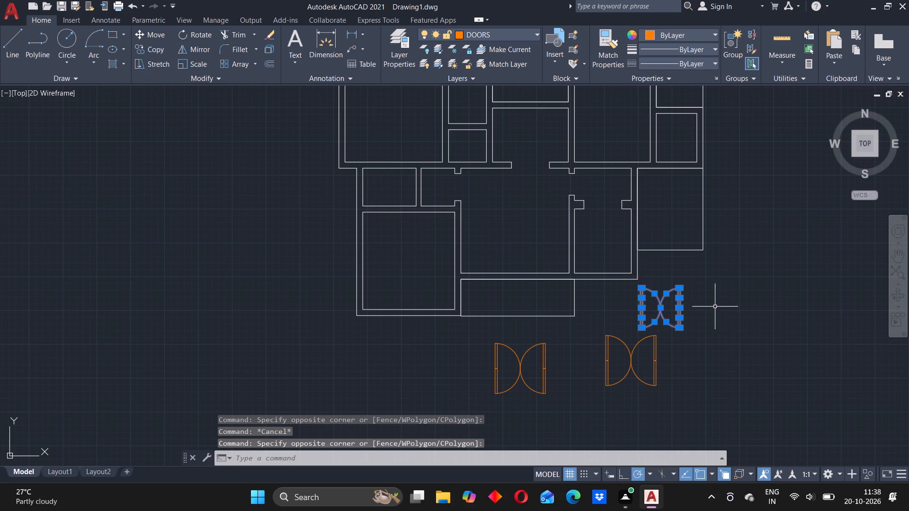
text(co)
key(Return)
click(663, 311)
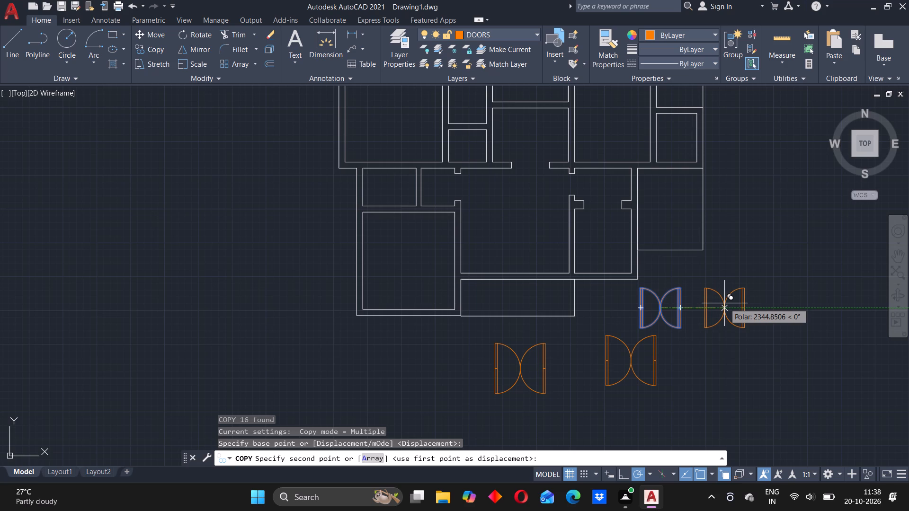
click(731, 293)
key(Escape)
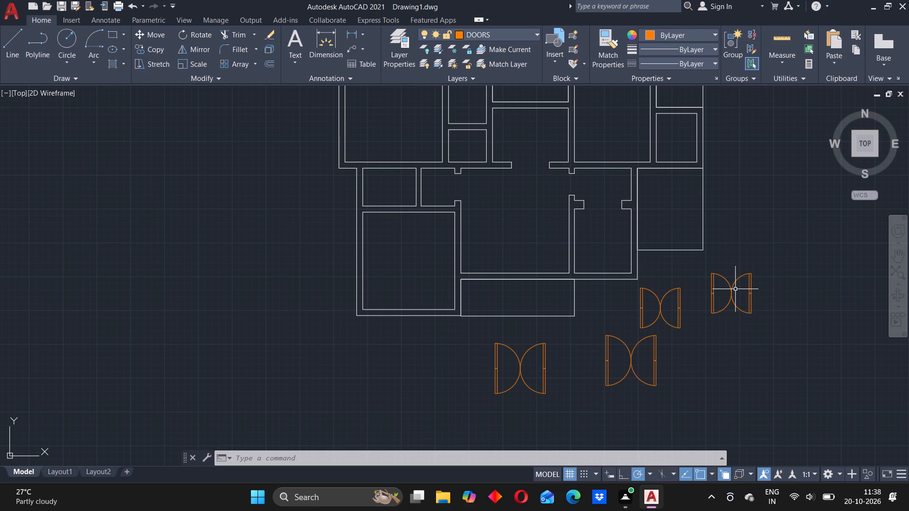
Rotate the western four-leaf set of larger doors by 90 degrees about its northeast corner.
drag(482, 337, 488, 337)
click(561, 402)
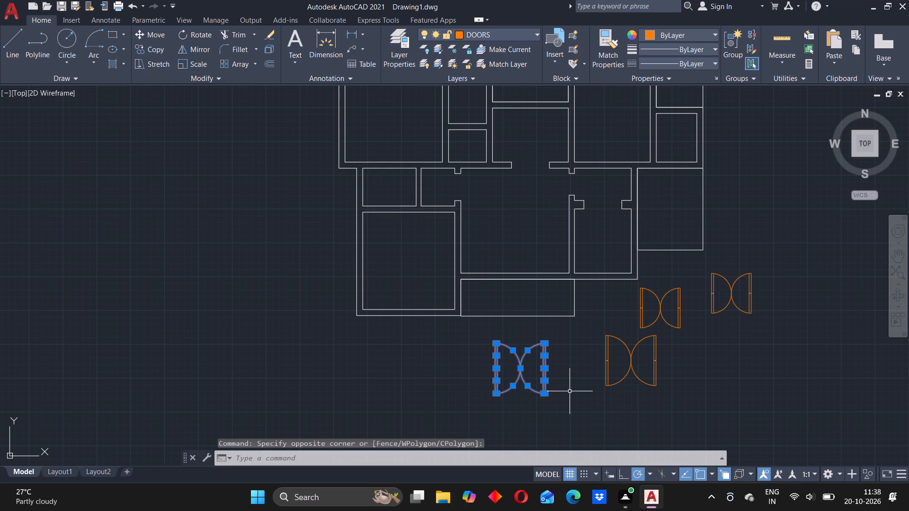
key(r)
key(o)
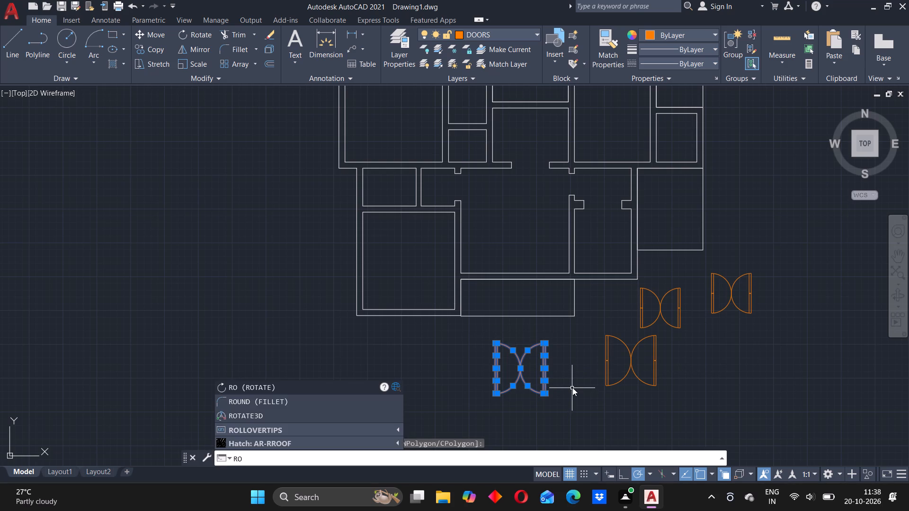
key(Return)
click(546, 344)
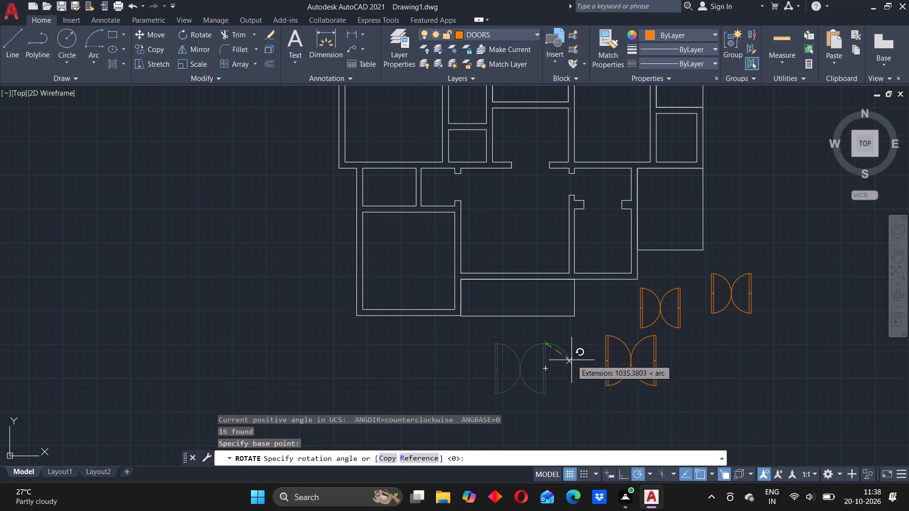
click(543, 280)
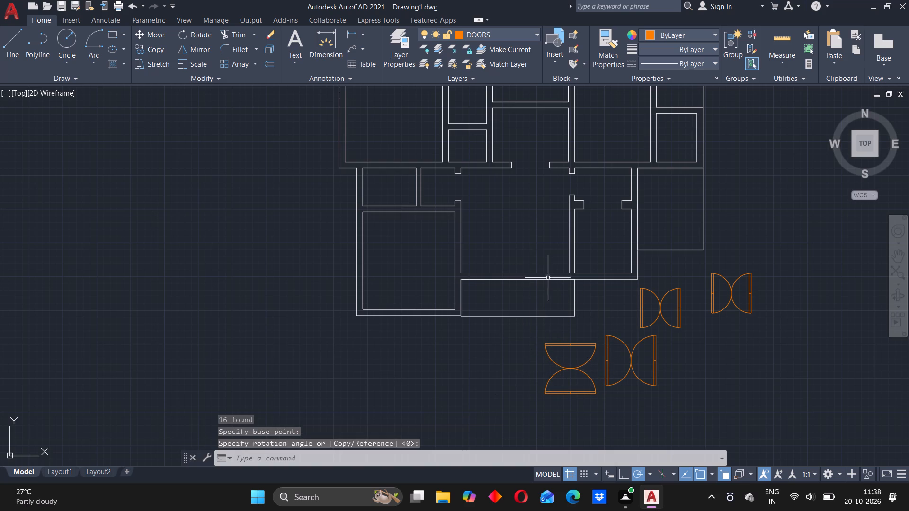
Rotate the copied four-leaf set of smaller doors by 270 degrees about its northeast corner.
click(702, 269)
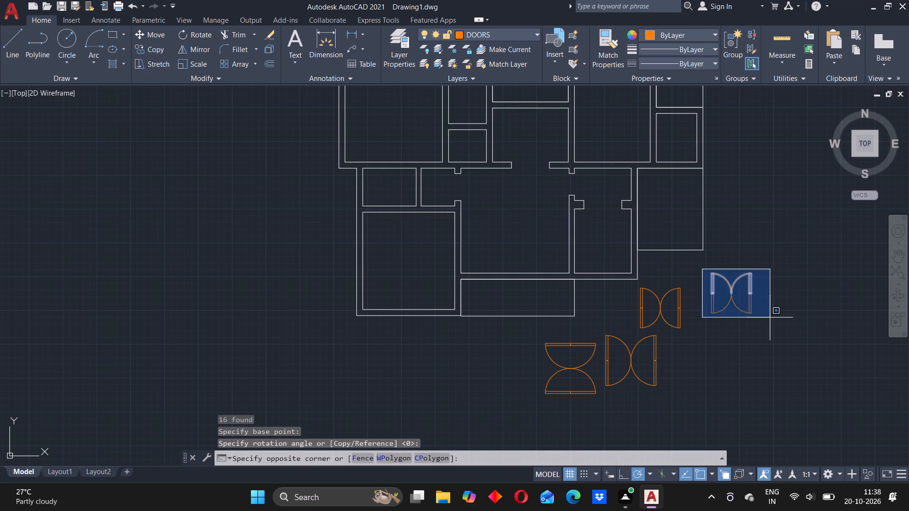
click(770, 335)
text(ro)
key(Return)
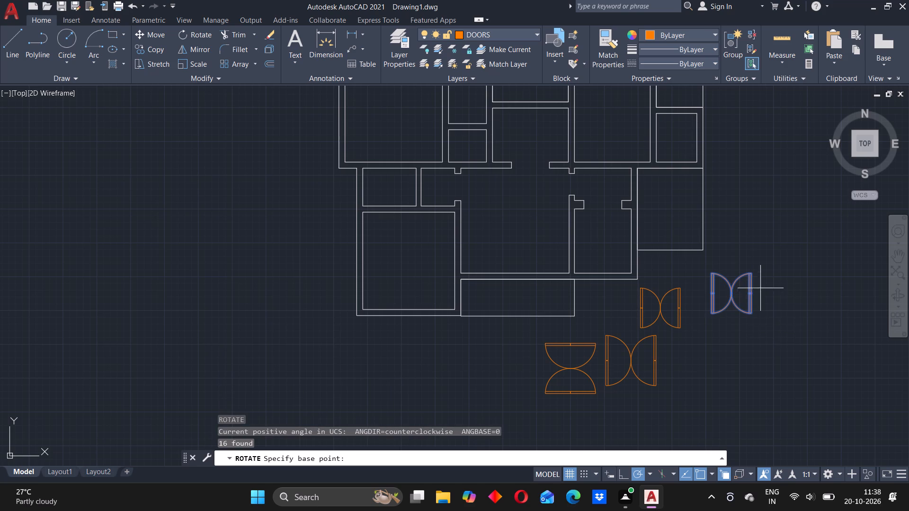
click(753, 277)
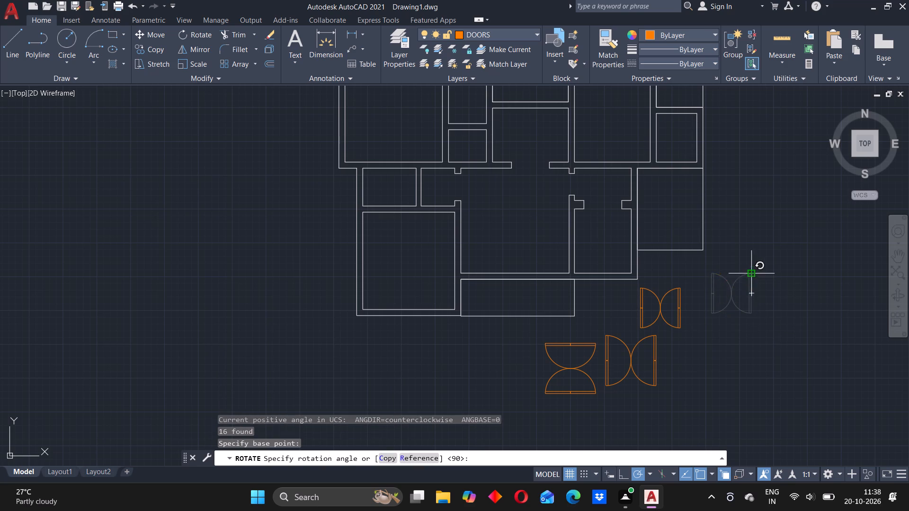
click(751, 320)
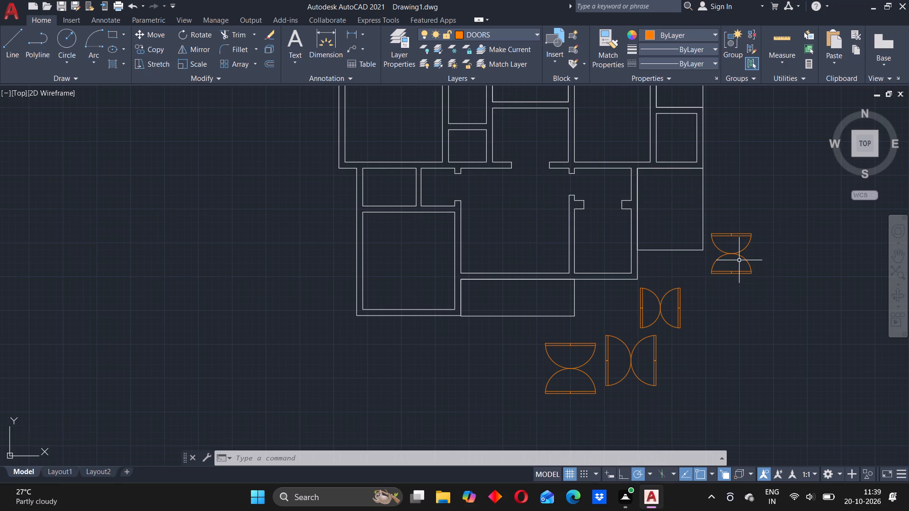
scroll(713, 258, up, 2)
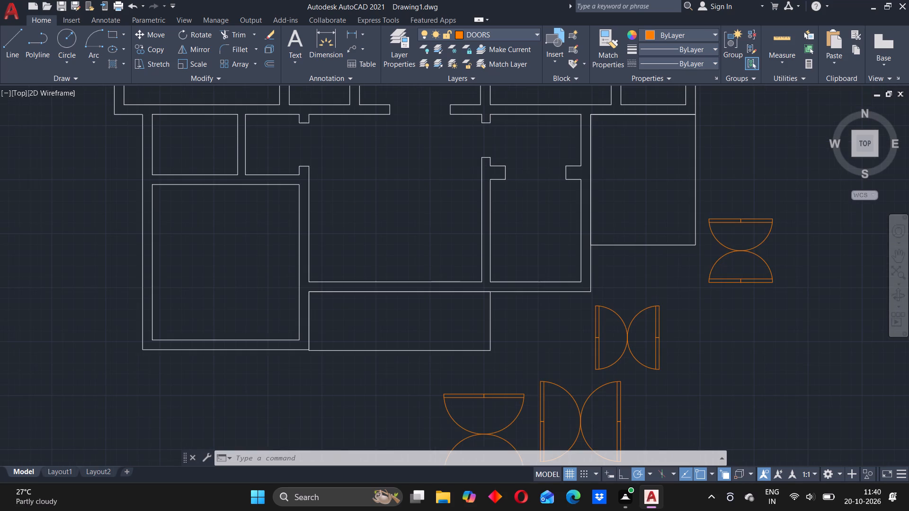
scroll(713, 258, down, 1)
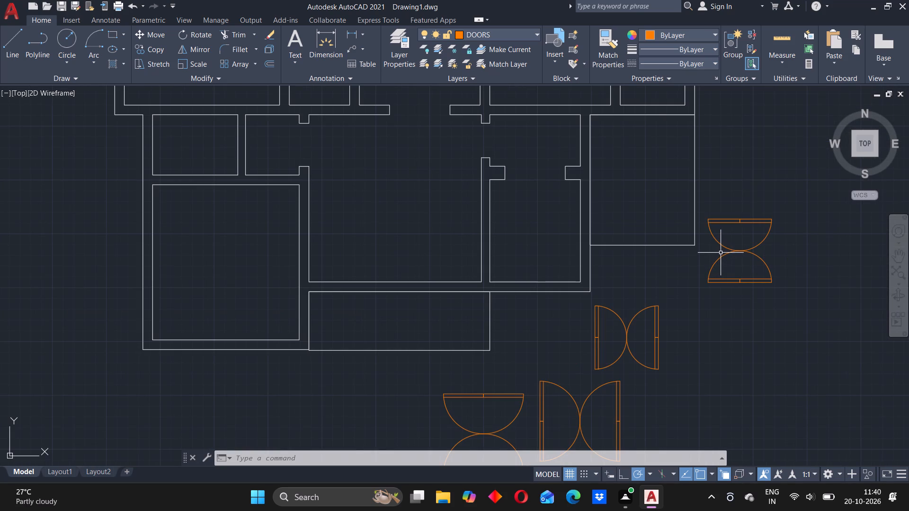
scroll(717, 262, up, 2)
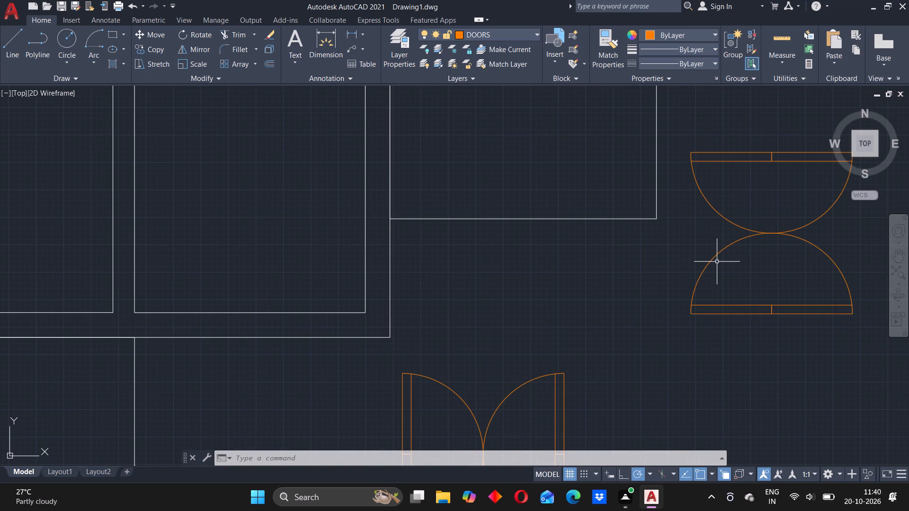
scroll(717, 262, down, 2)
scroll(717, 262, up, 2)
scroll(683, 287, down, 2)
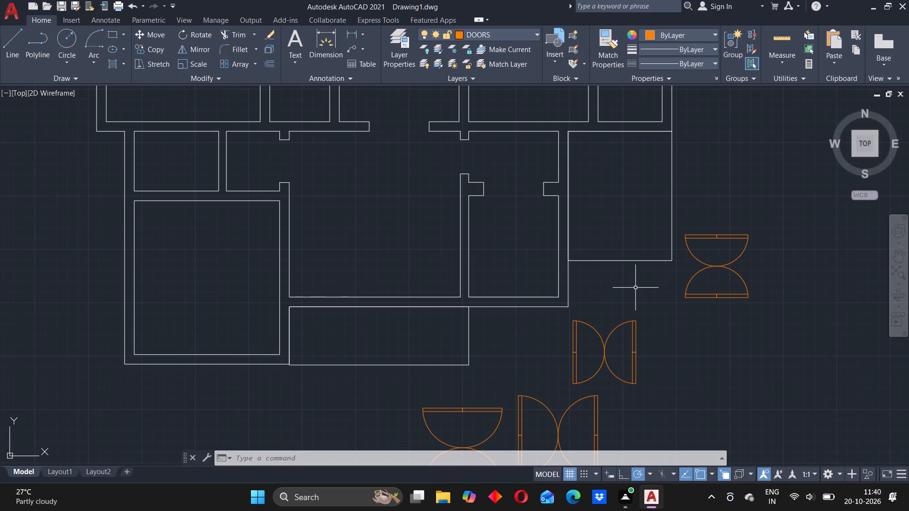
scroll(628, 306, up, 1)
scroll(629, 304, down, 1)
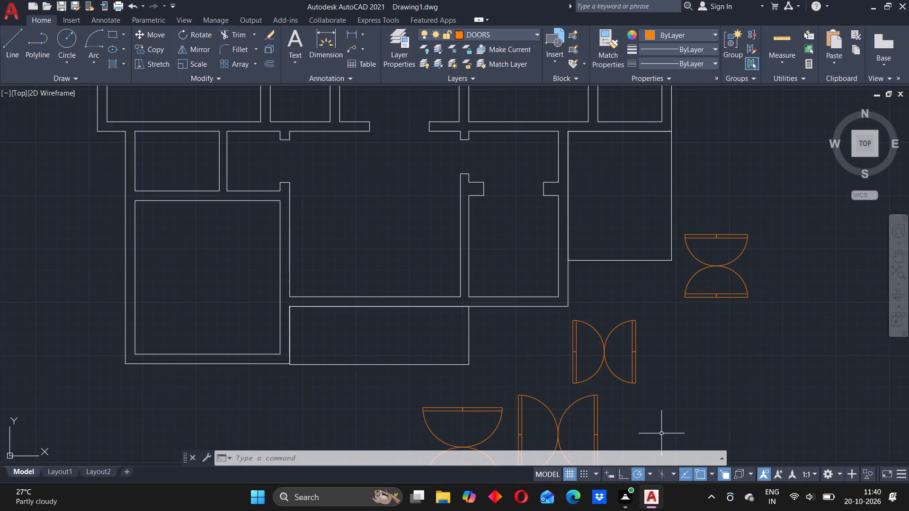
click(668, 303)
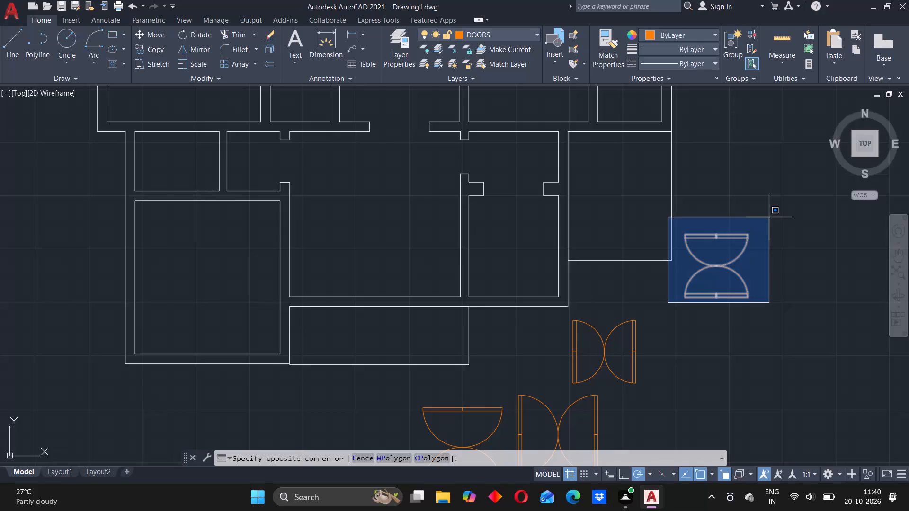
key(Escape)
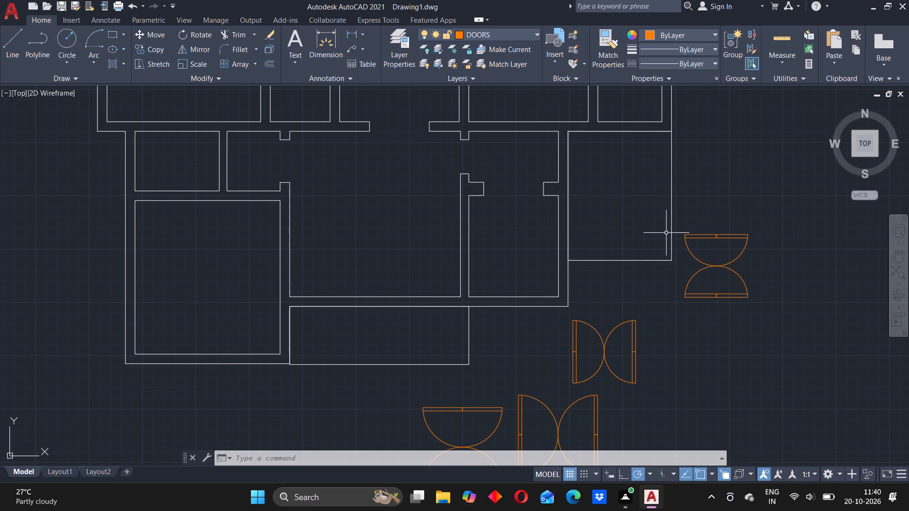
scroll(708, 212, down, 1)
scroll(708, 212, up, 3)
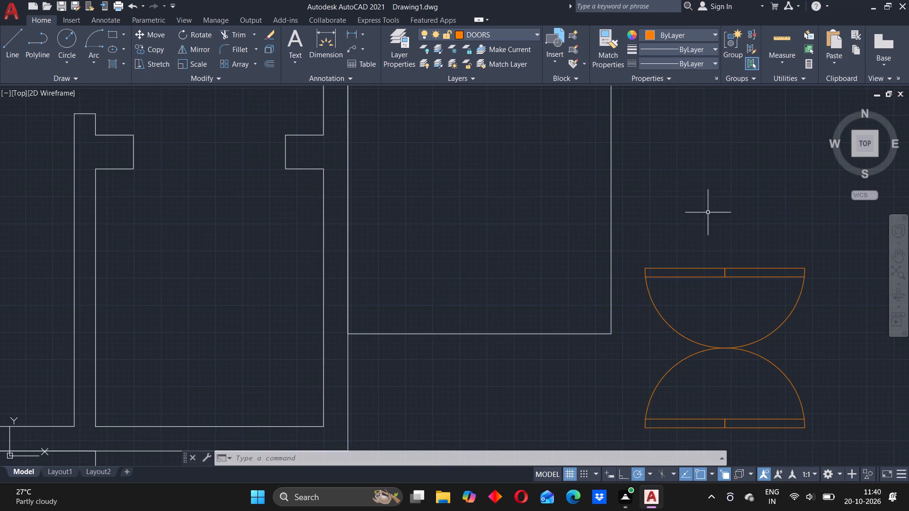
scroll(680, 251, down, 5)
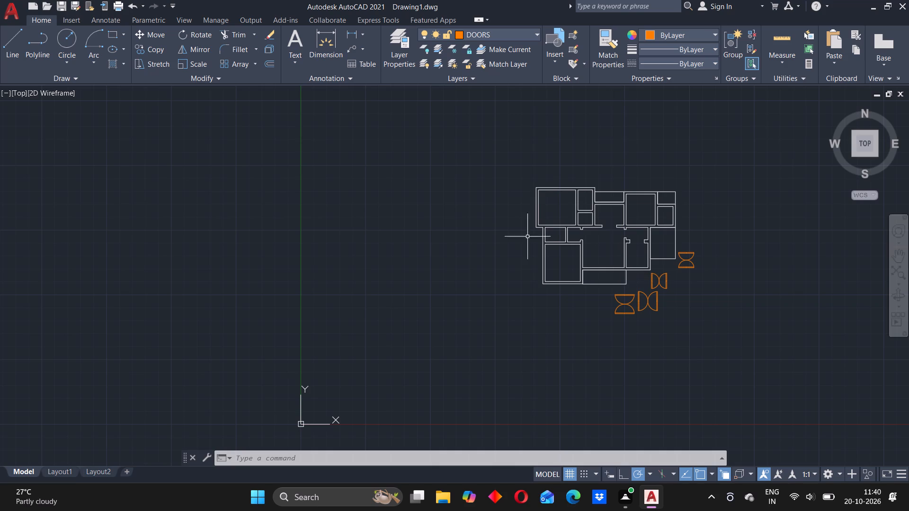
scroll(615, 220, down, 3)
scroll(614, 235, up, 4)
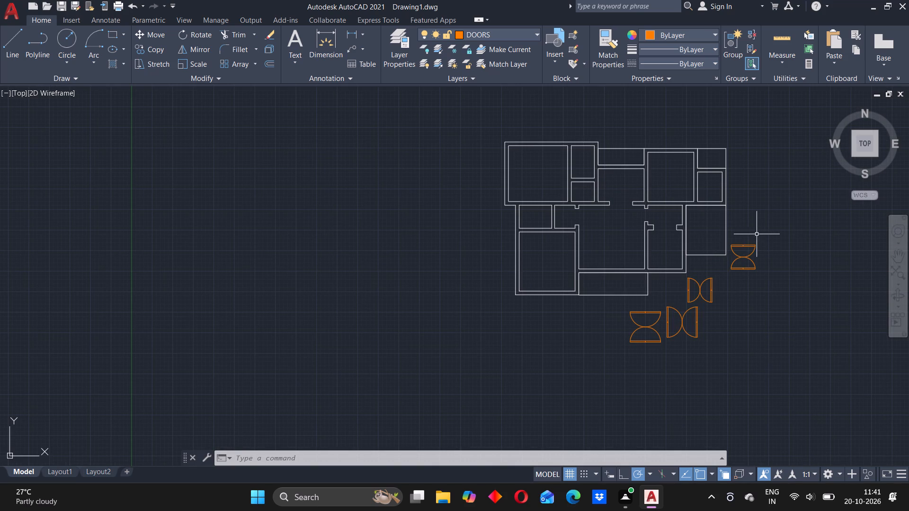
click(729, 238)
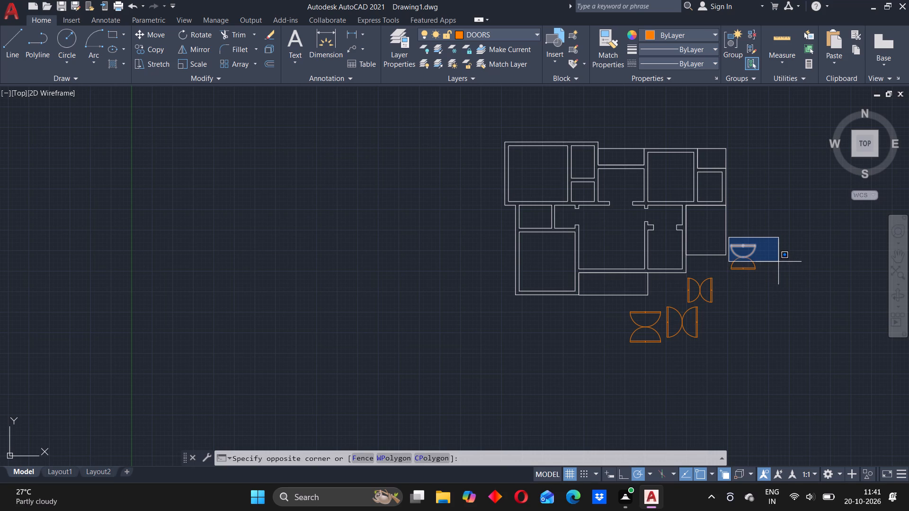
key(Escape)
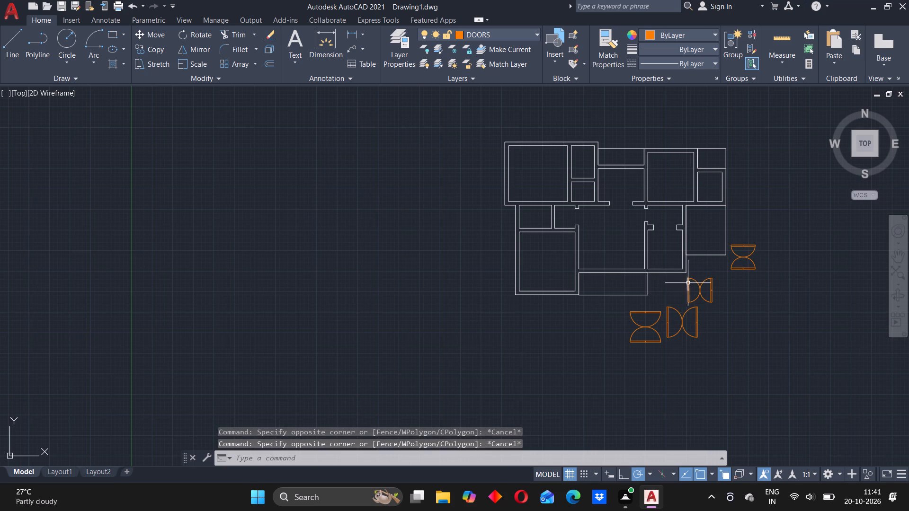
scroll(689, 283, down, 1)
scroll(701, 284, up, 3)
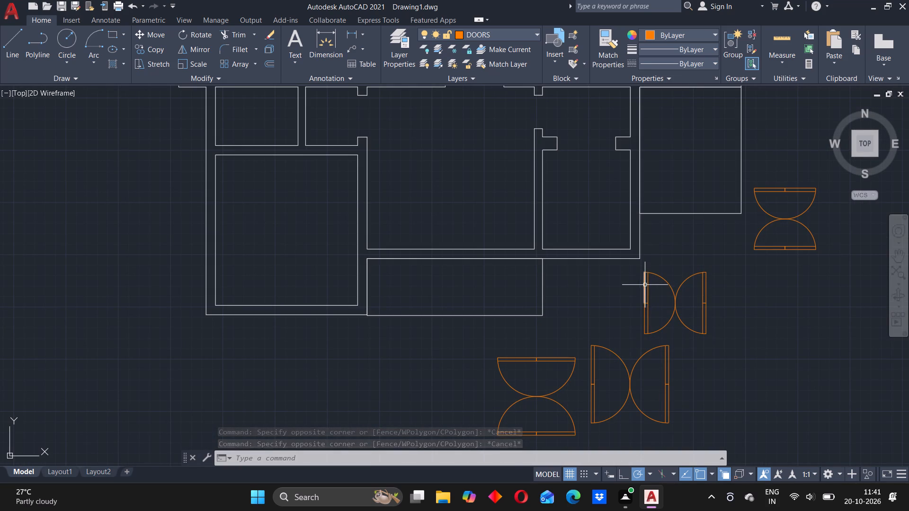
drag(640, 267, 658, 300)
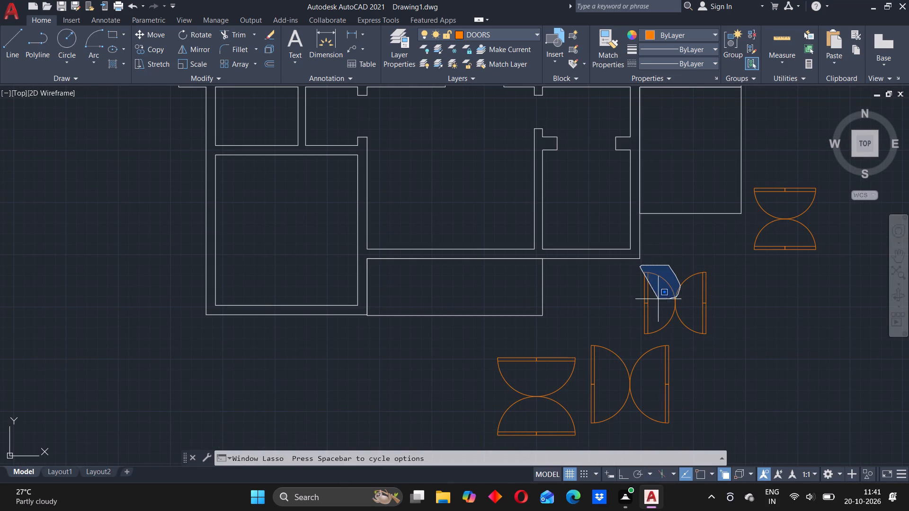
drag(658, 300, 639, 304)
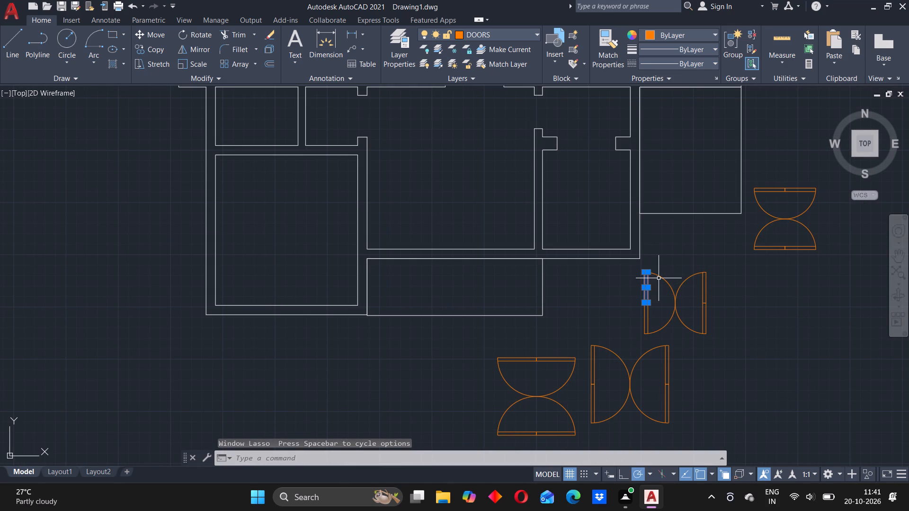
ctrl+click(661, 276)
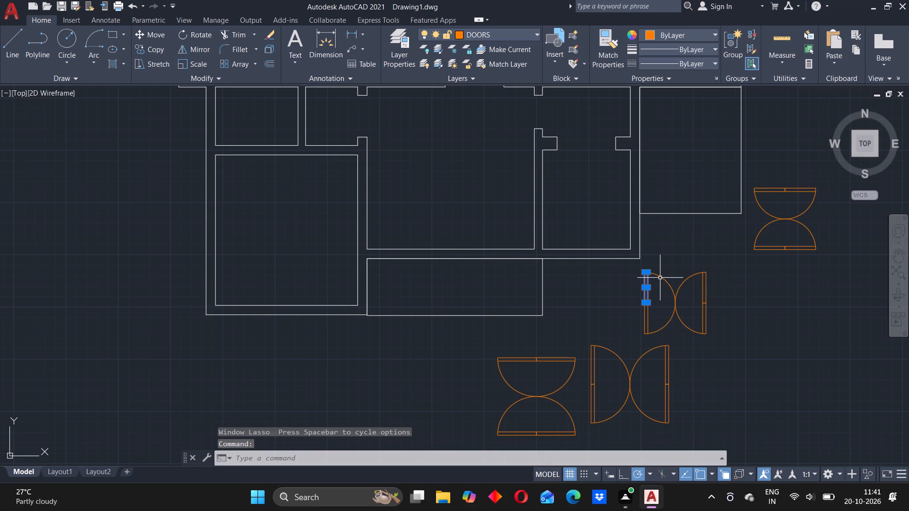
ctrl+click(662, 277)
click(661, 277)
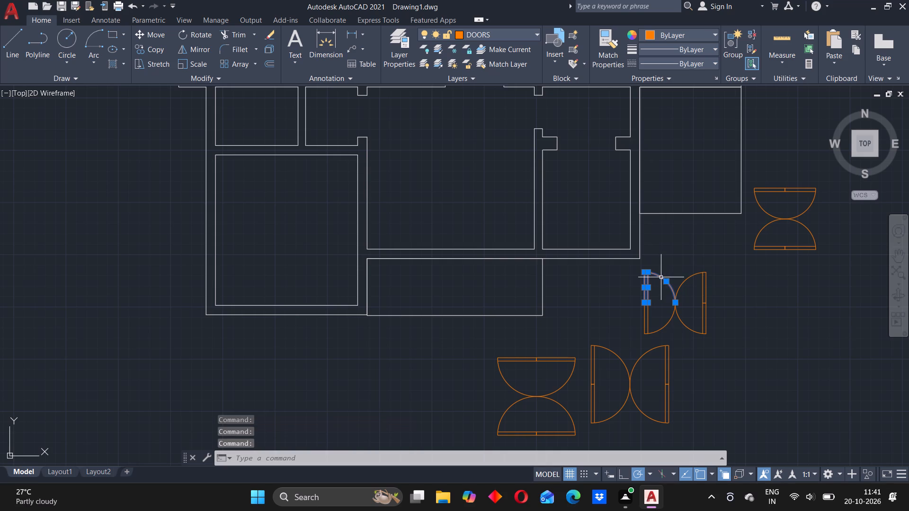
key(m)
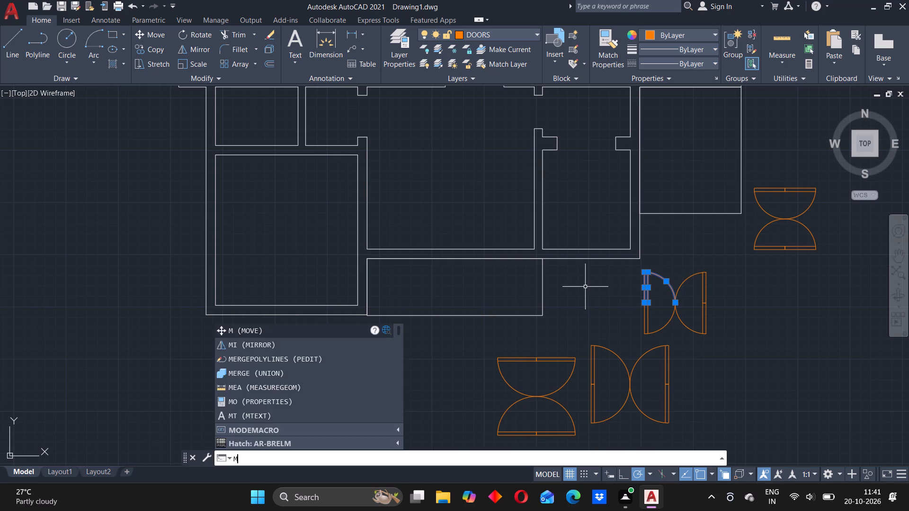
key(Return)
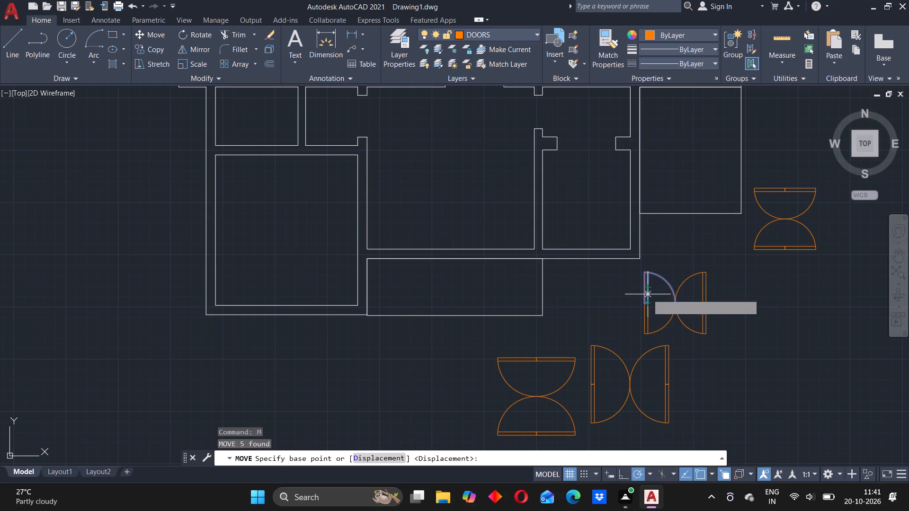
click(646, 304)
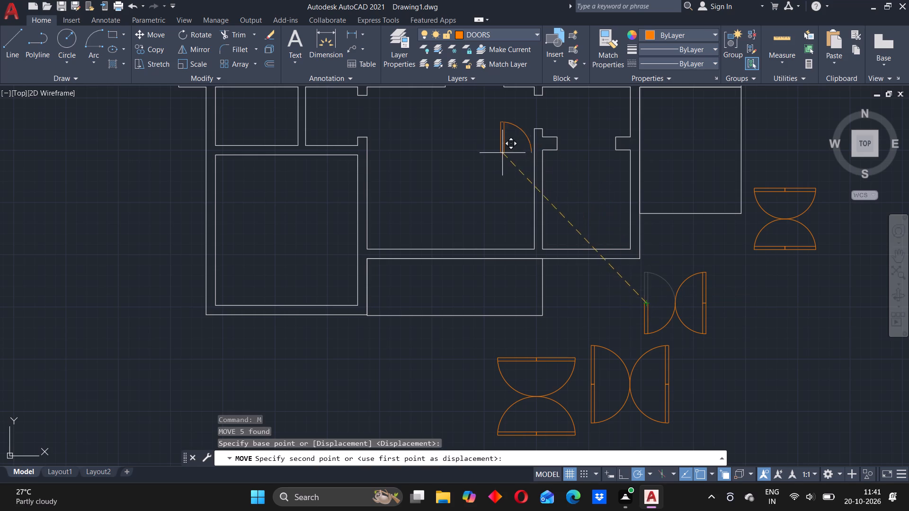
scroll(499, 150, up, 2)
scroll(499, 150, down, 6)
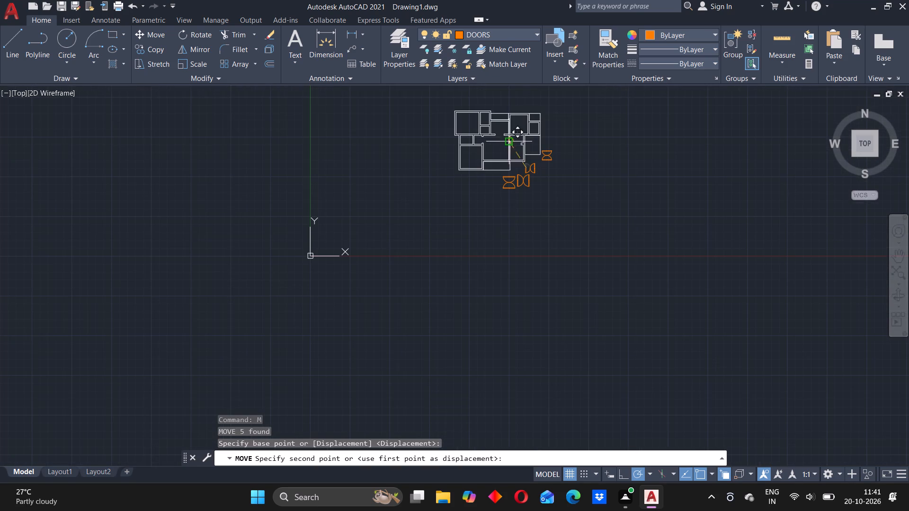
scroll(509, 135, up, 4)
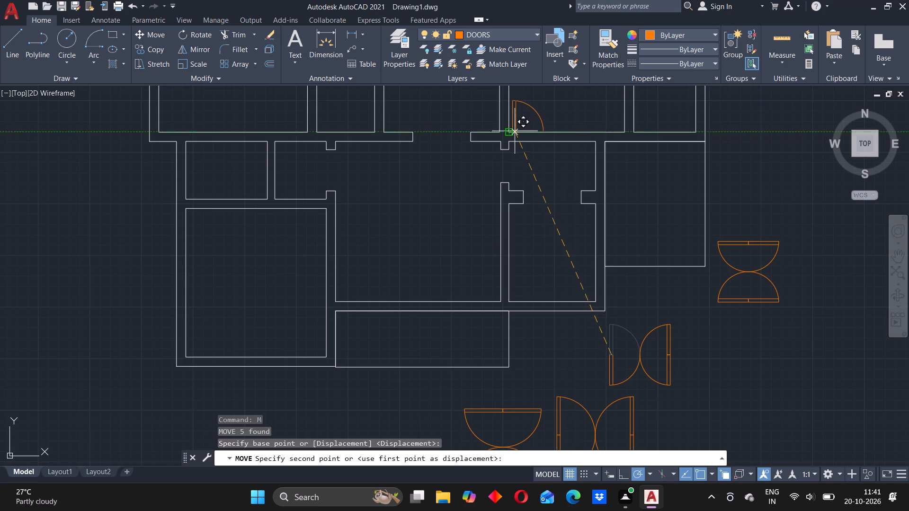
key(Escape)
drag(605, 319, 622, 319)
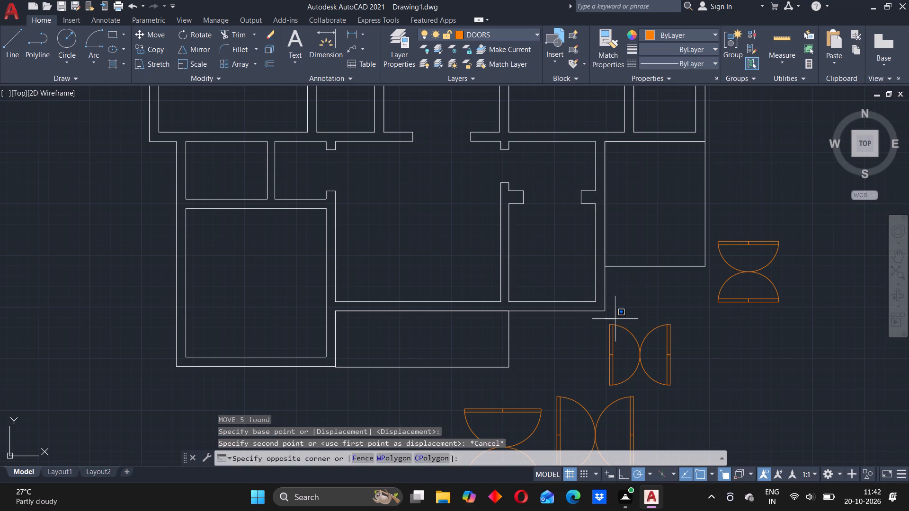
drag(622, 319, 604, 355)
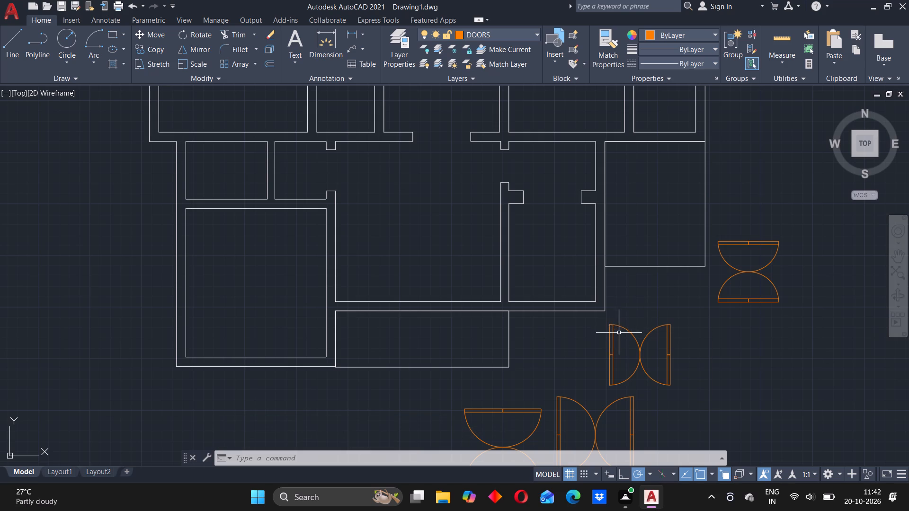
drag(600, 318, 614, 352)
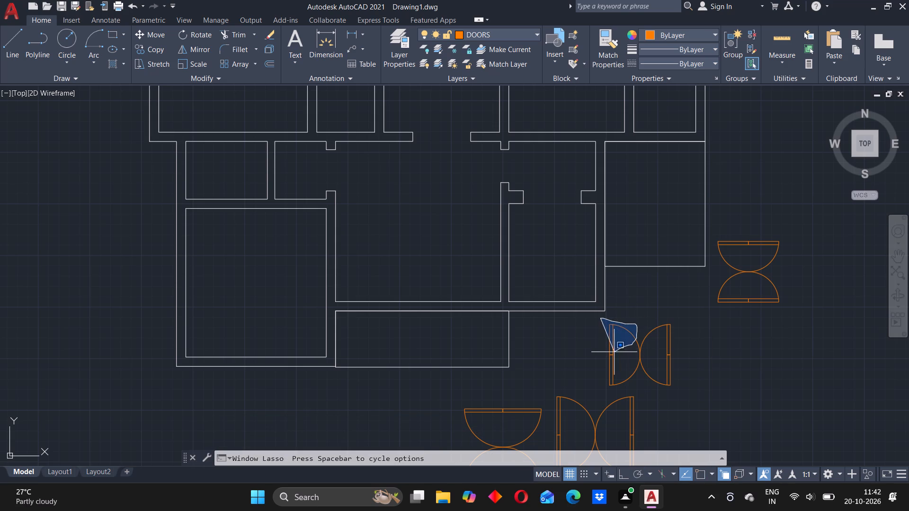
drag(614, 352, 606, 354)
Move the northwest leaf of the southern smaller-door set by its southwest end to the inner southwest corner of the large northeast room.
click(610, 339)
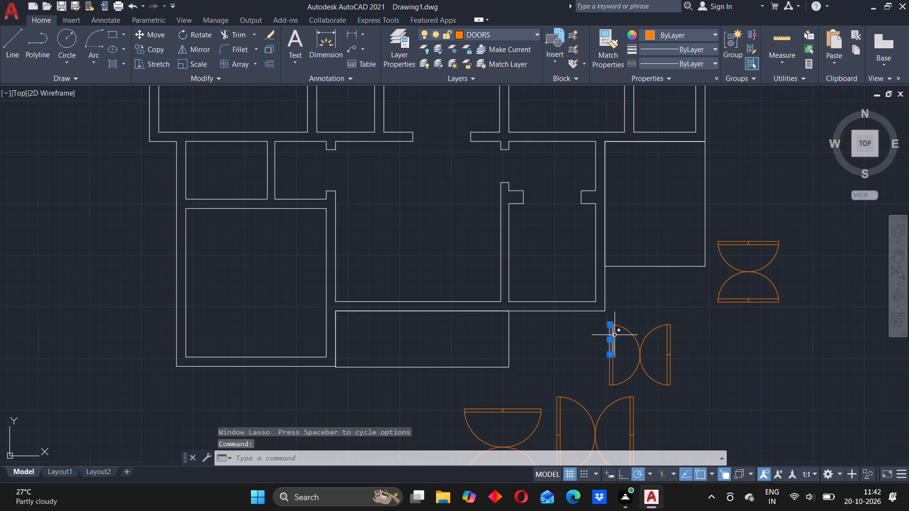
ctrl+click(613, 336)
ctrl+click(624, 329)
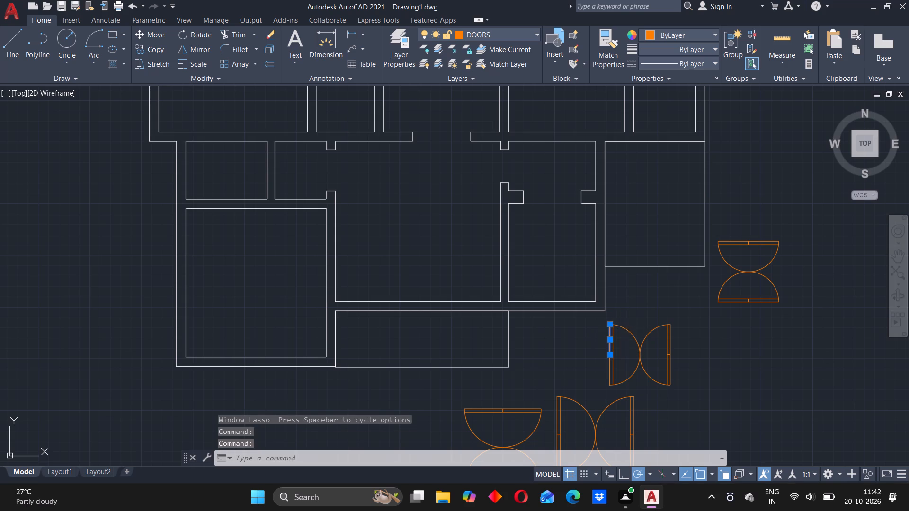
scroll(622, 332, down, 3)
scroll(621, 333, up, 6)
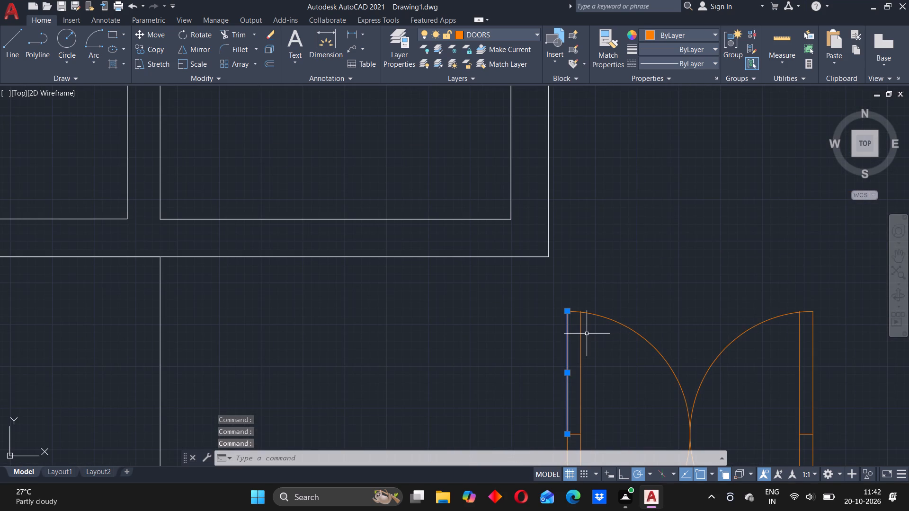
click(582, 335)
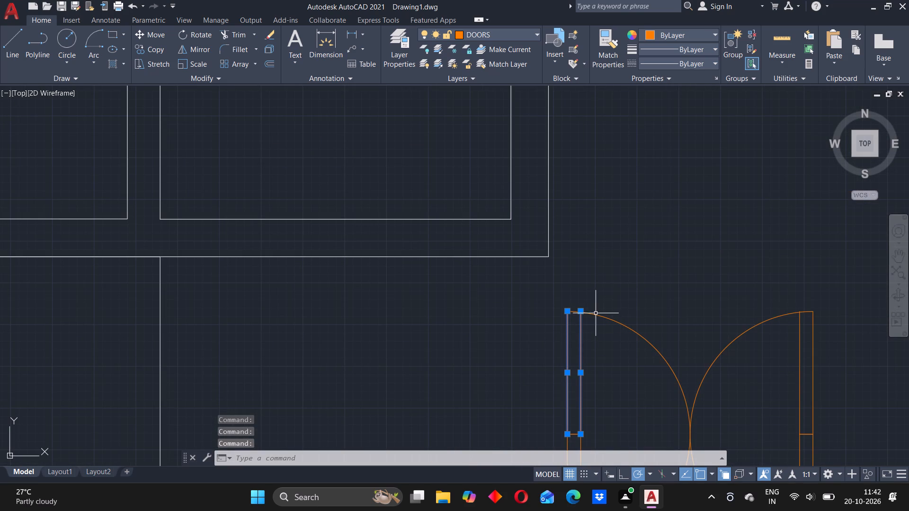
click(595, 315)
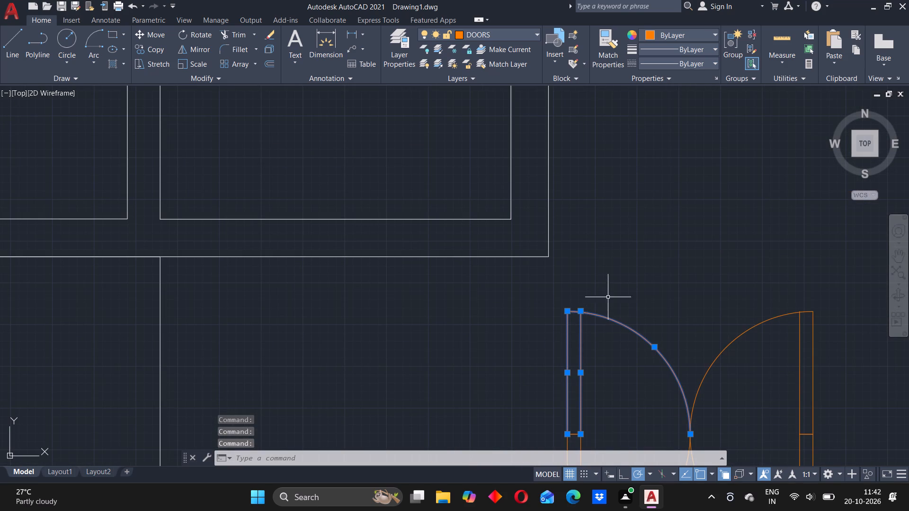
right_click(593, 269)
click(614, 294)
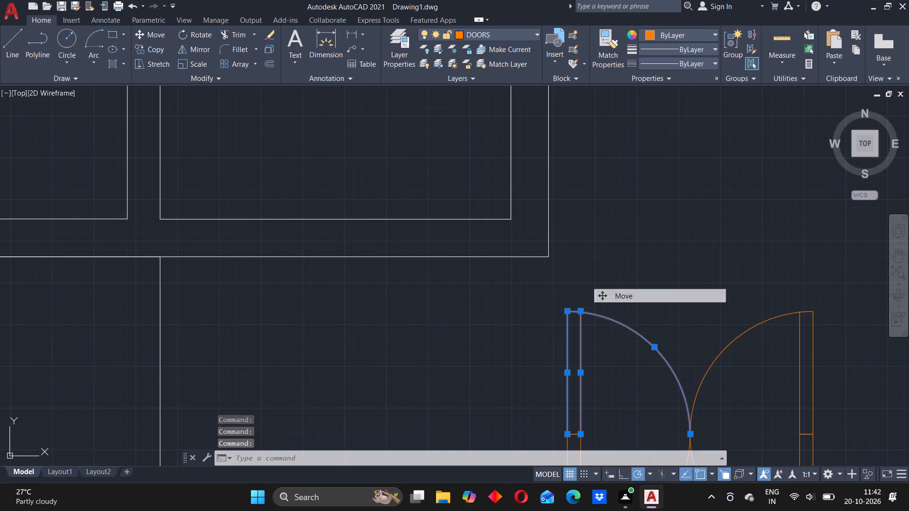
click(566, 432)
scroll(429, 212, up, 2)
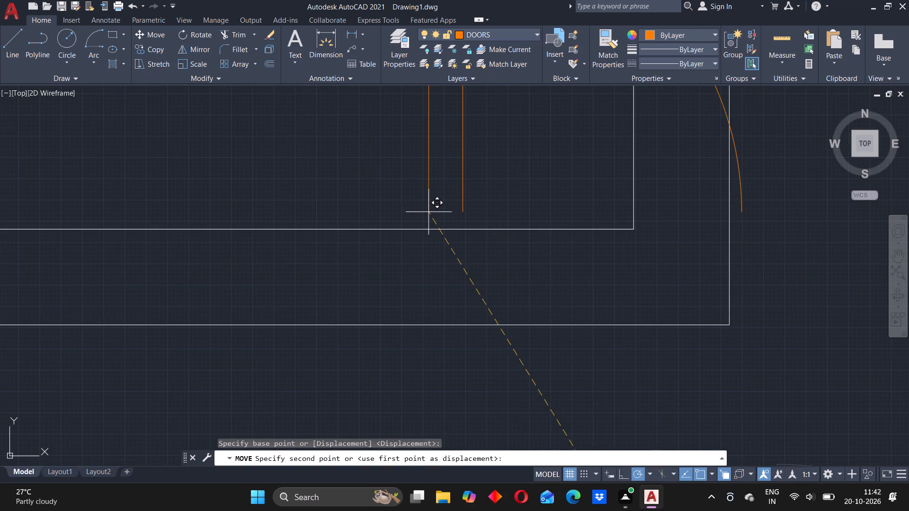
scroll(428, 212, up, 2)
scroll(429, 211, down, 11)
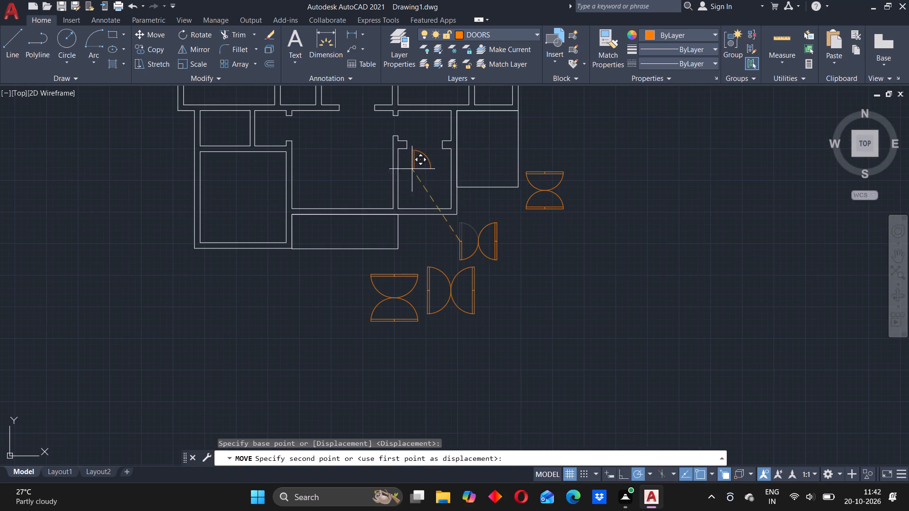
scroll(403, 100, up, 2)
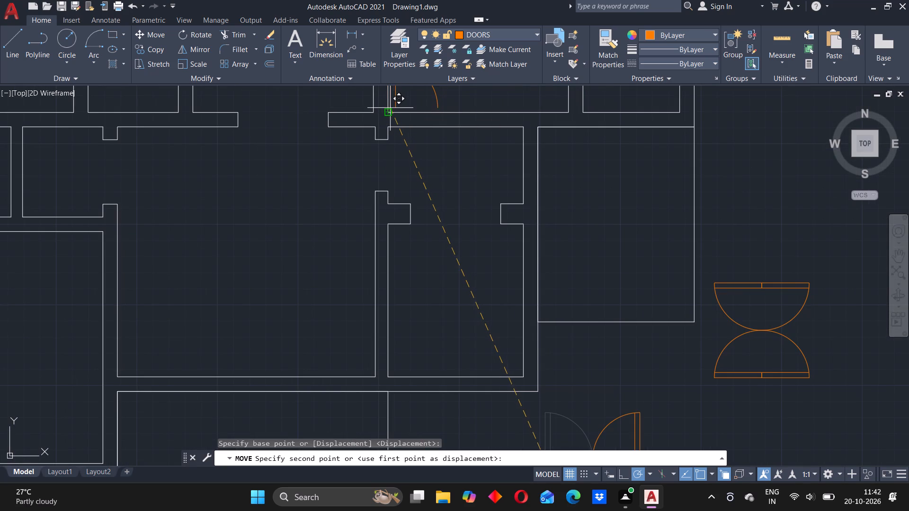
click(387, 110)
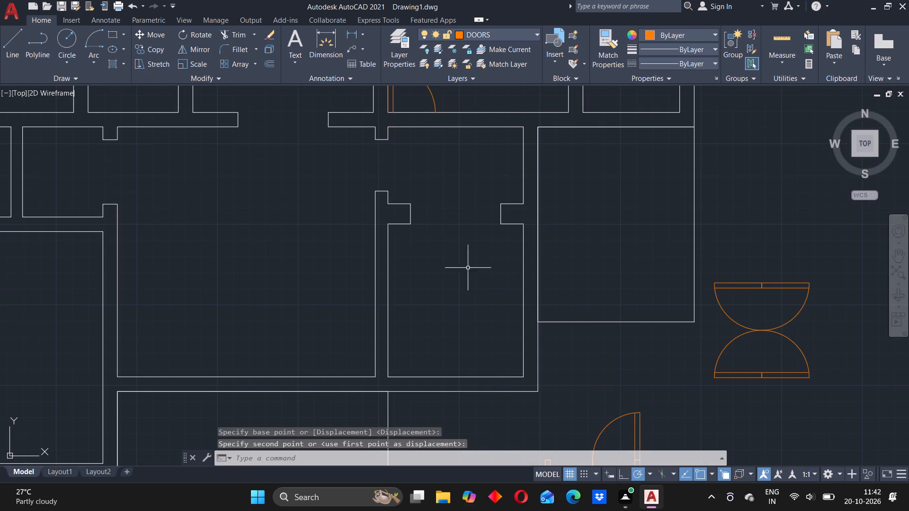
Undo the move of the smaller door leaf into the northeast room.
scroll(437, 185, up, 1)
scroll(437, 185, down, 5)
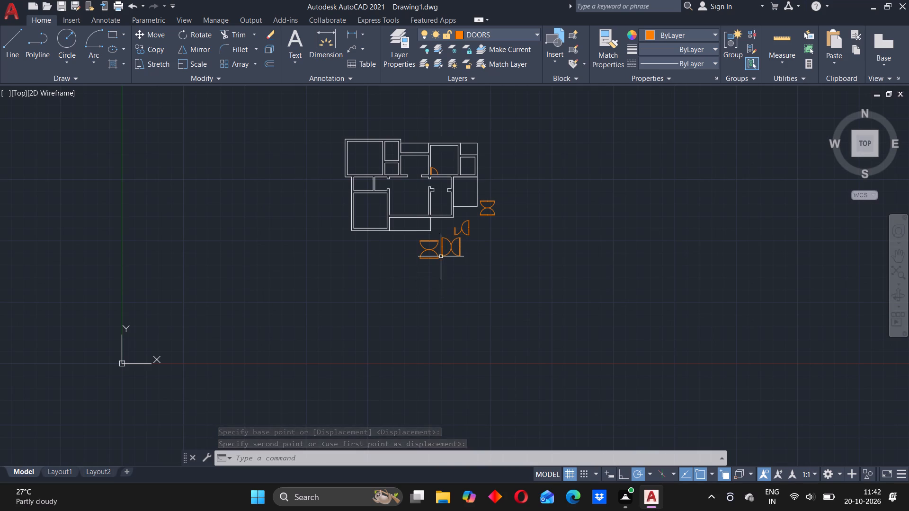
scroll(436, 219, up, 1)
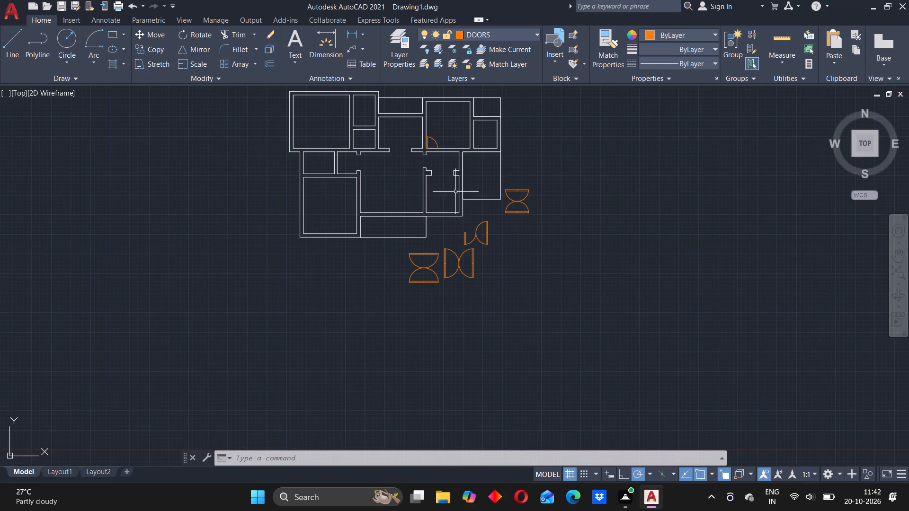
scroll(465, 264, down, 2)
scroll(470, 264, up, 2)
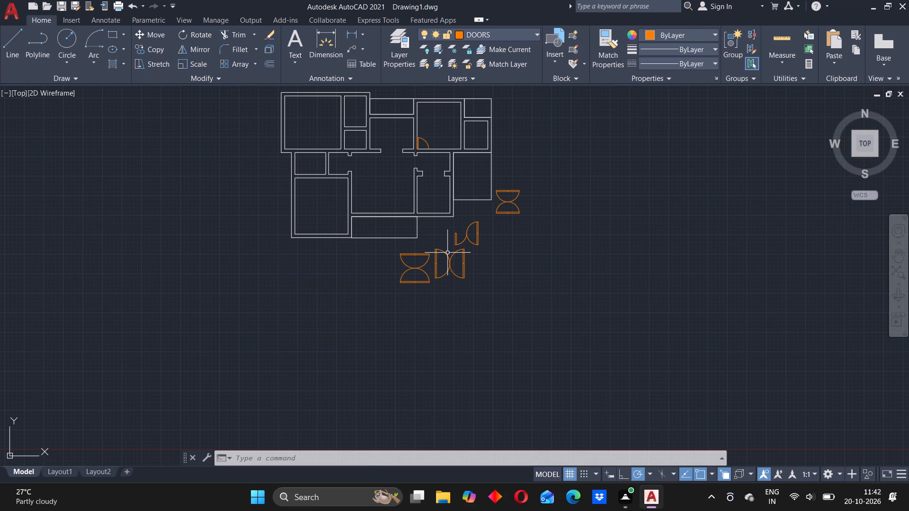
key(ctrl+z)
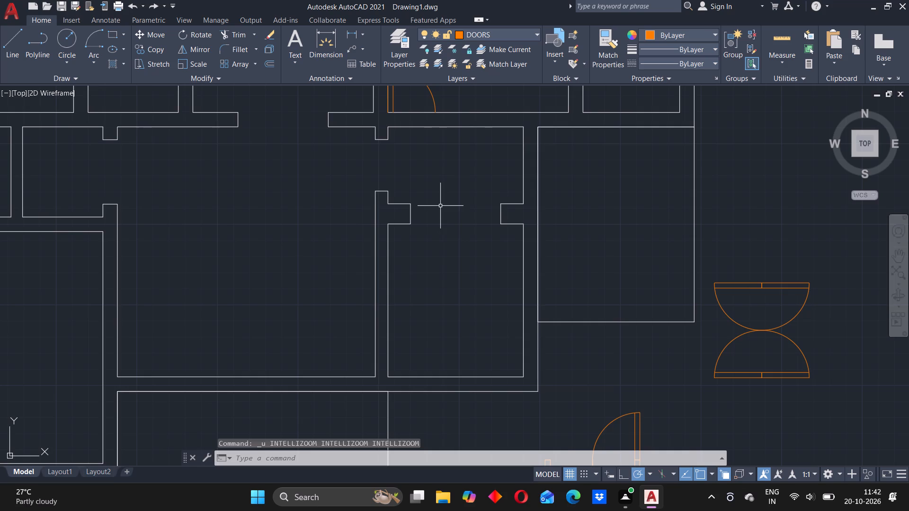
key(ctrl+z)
Move the southeast leaf of the eastern larger-door set by its northeast corner to the inner northeast corner of the large southwest room.
scroll(447, 206, up, 4)
scroll(447, 205, down, 9)
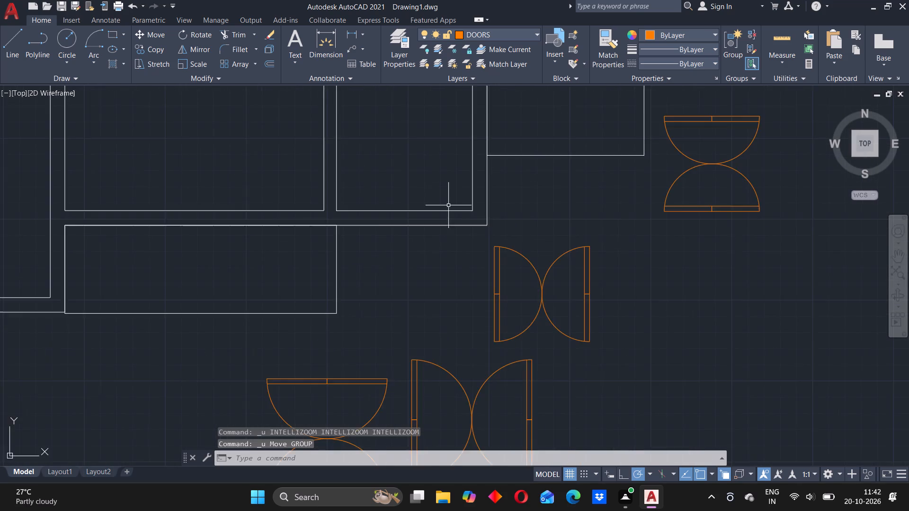
scroll(448, 205, down, 5)
scroll(432, 281, up, 2)
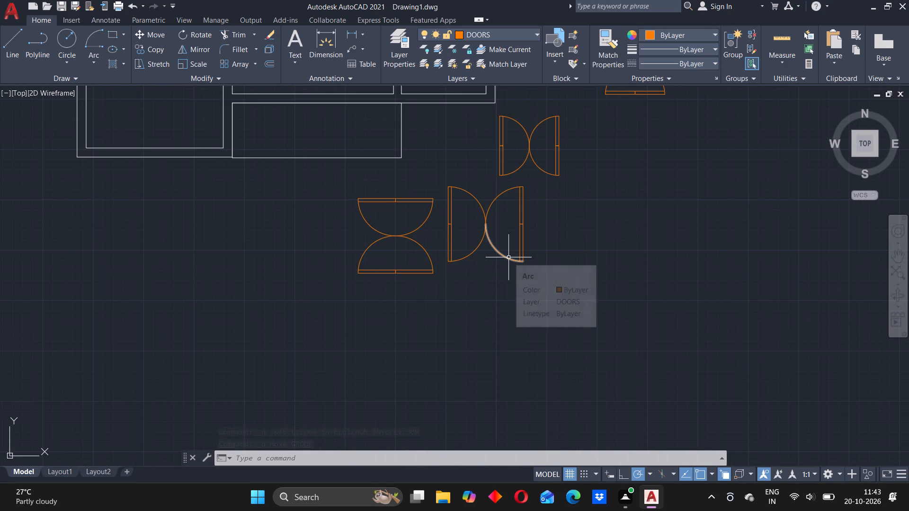
click(545, 240)
click(484, 246)
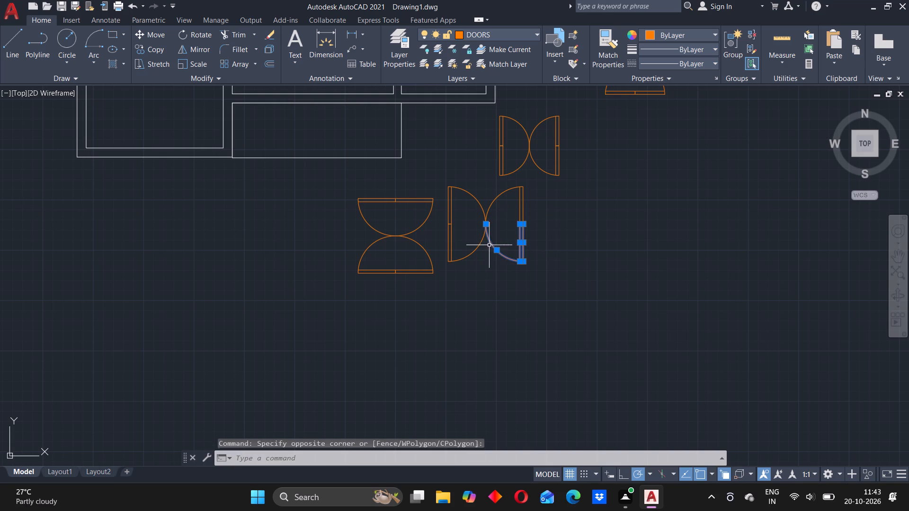
key(m)
key(Return)
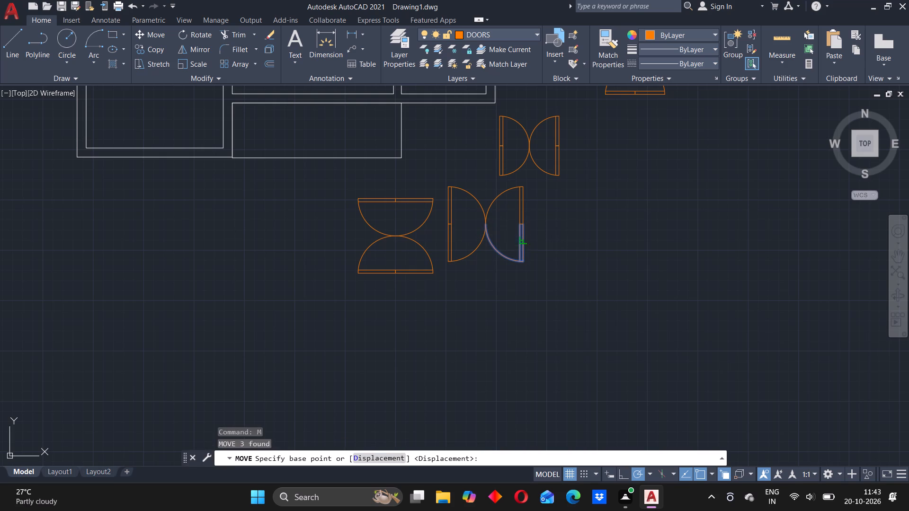
scroll(280, 135, up, 3)
scroll(280, 135, down, 9)
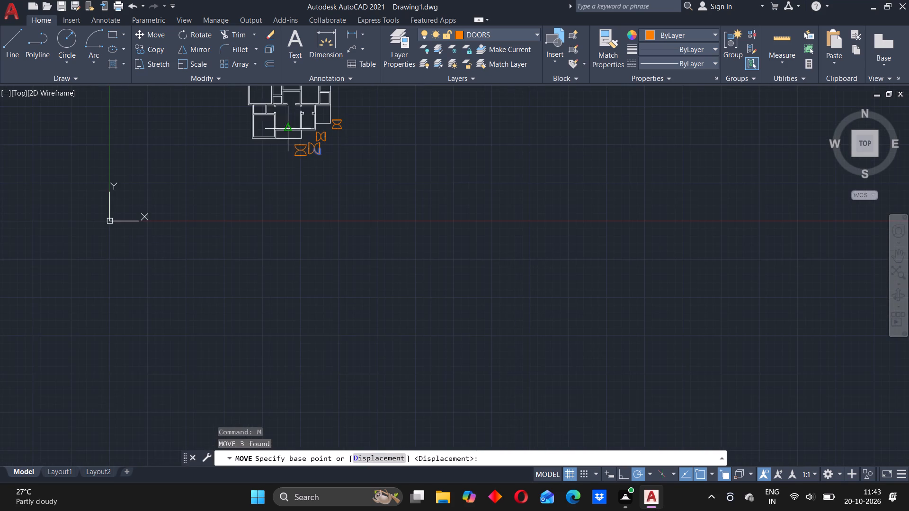
scroll(273, 108, up, 2)
scroll(273, 106, down, 3)
scroll(273, 107, up, 1)
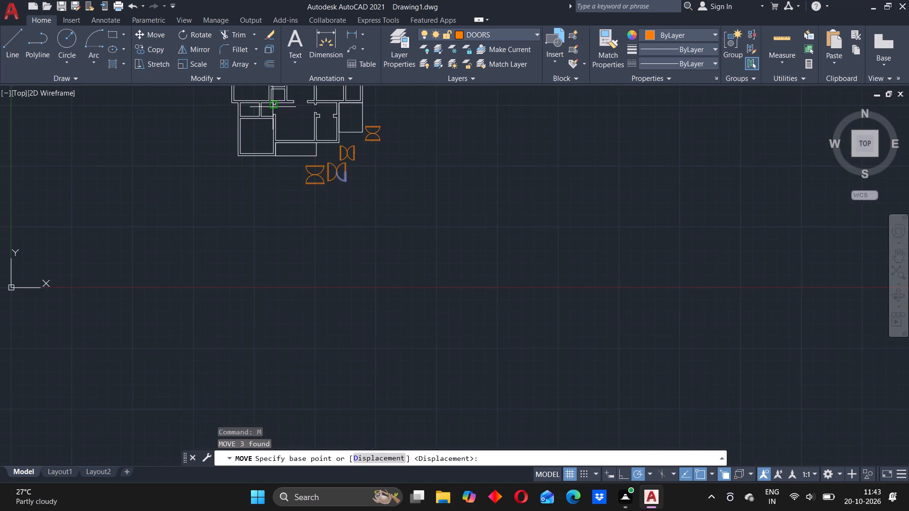
scroll(273, 107, up, 2)
scroll(273, 107, down, 3)
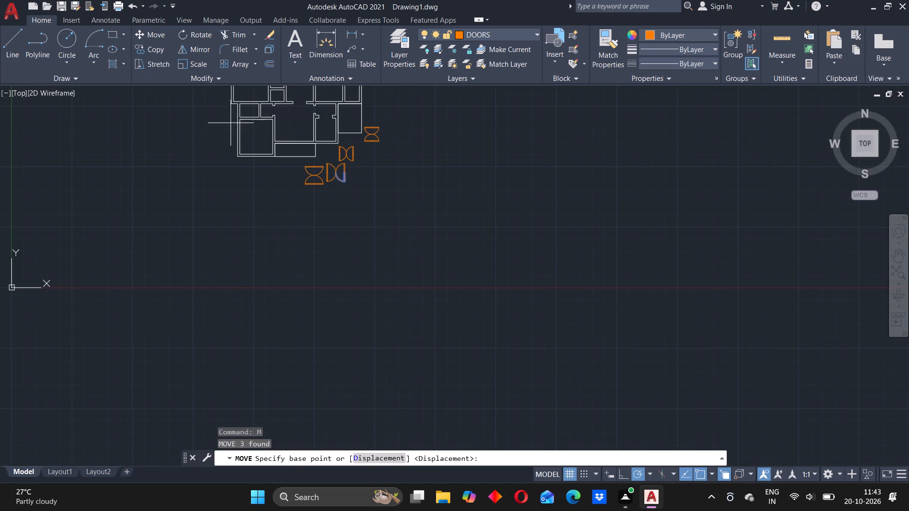
middle_drag(230, 119, 241, 194)
scroll(282, 189, up, 2)
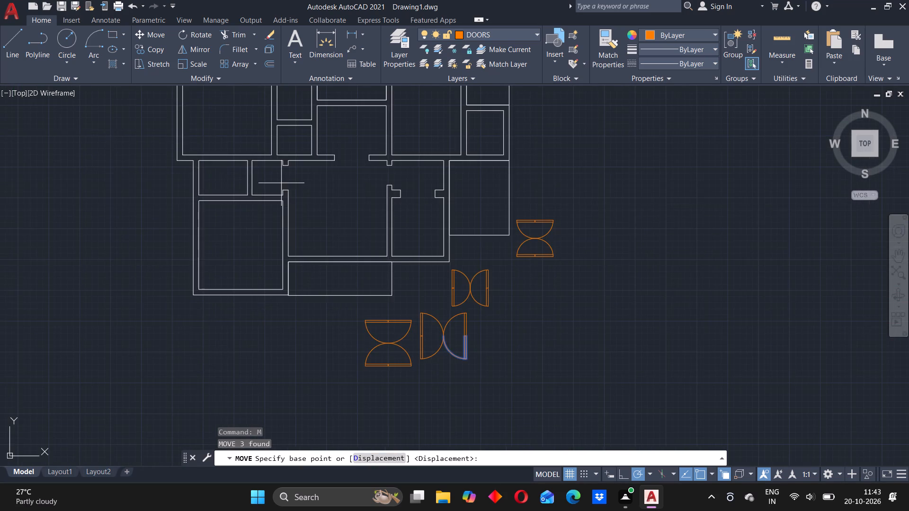
scroll(281, 183, up, 2)
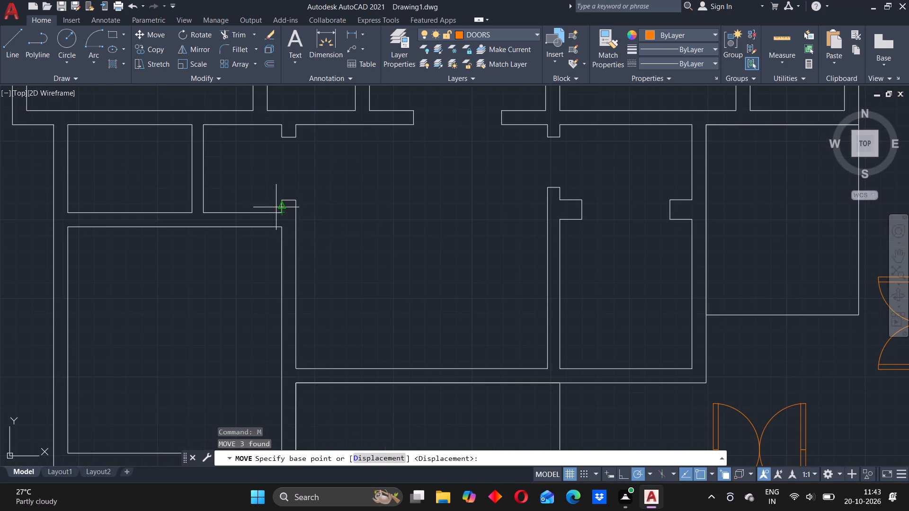
scroll(553, 316, up, 3)
scroll(553, 314, down, 8)
scroll(579, 358, up, 1)
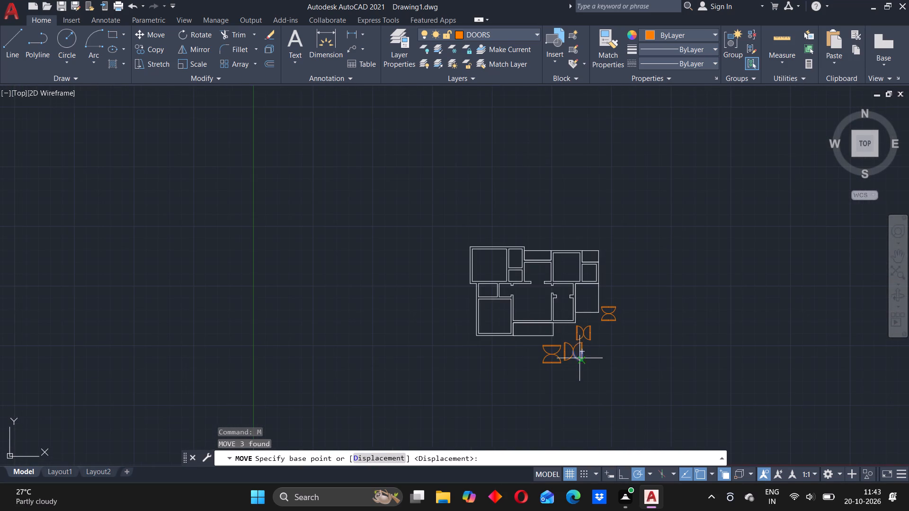
scroll(579, 358, up, 1)
scroll(579, 351, down, 1)
scroll(579, 351, up, 6)
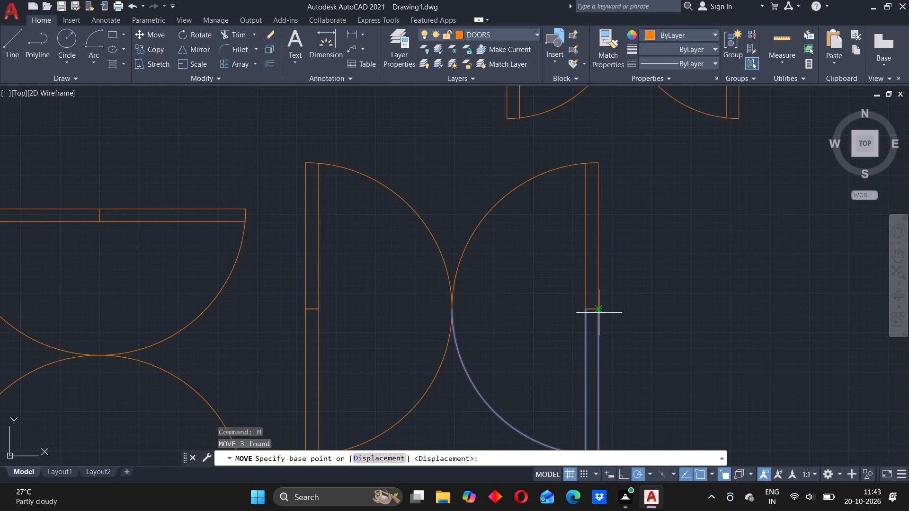
click(598, 310)
scroll(312, 154, up, 3)
scroll(313, 153, down, 3)
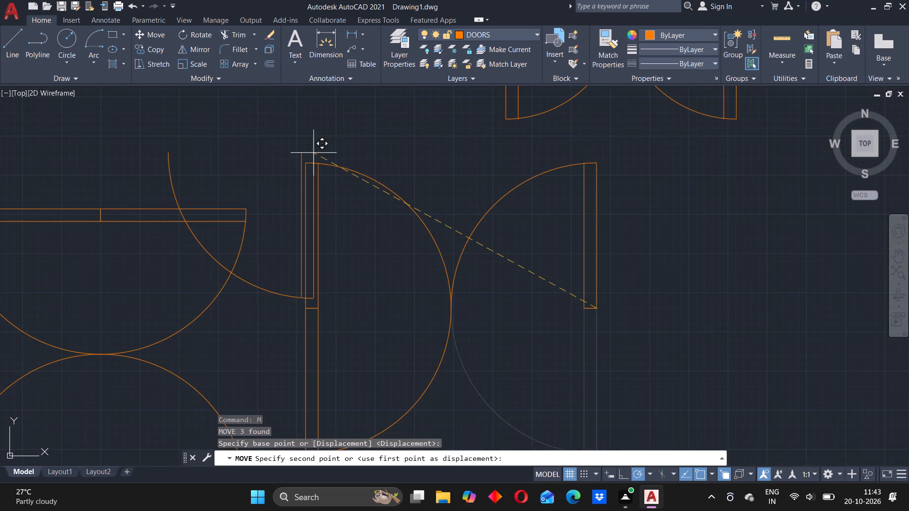
scroll(313, 153, down, 4)
scroll(247, 130, down, 2)
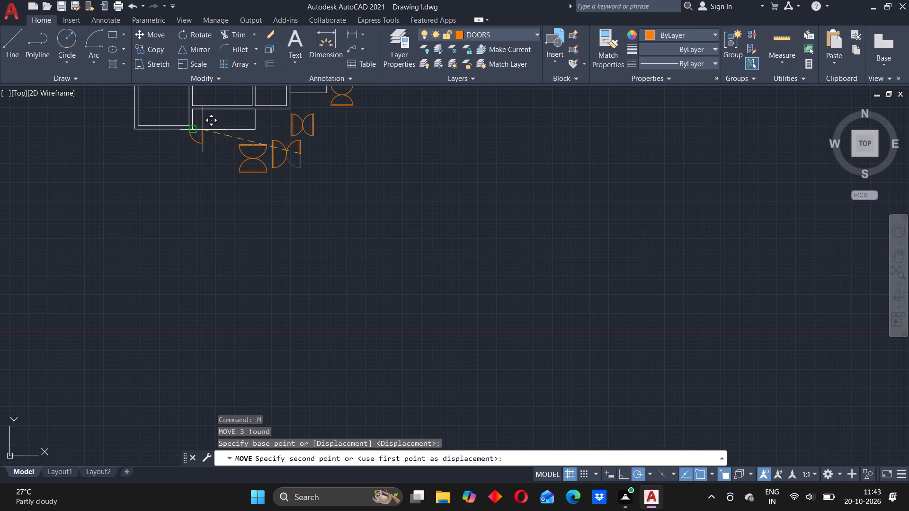
scroll(209, 138, up, 1)
middle_drag(209, 143, 216, 275)
scroll(216, 263, up, 1)
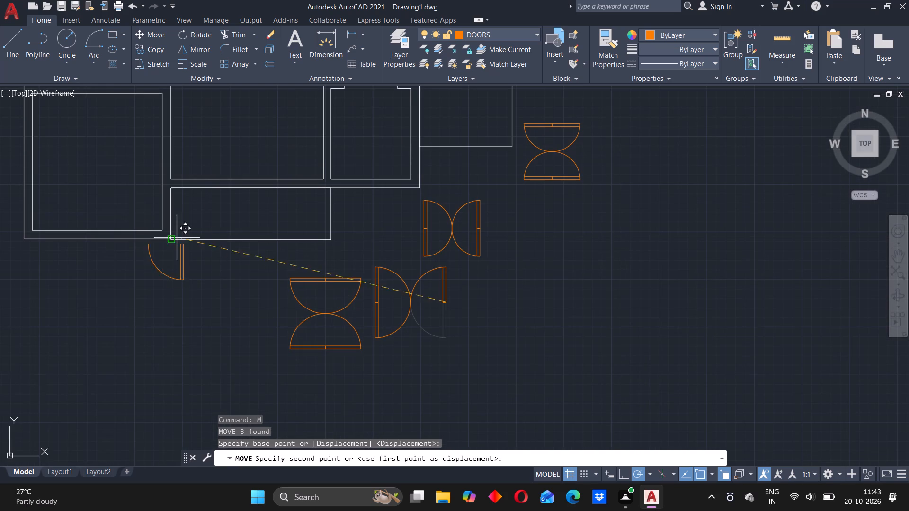
middle_drag(149, 145, 172, 293)
scroll(174, 290, up, 1)
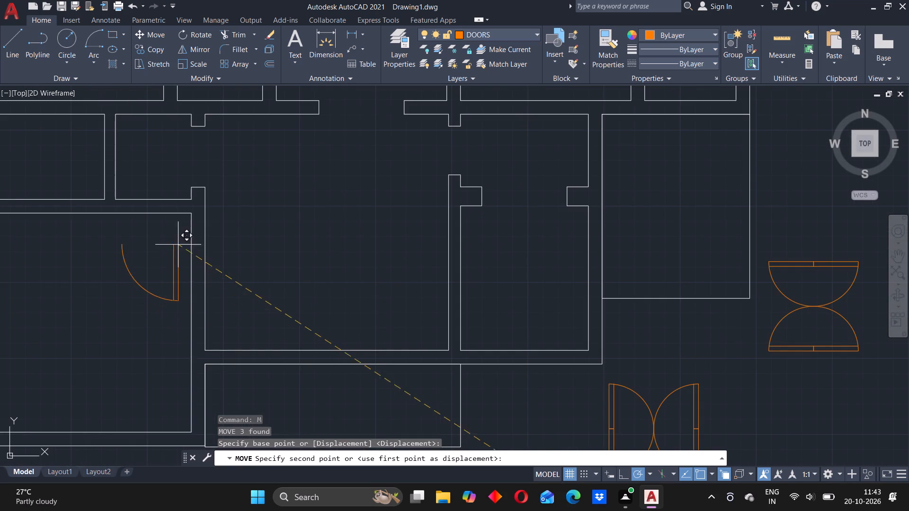
click(188, 214)
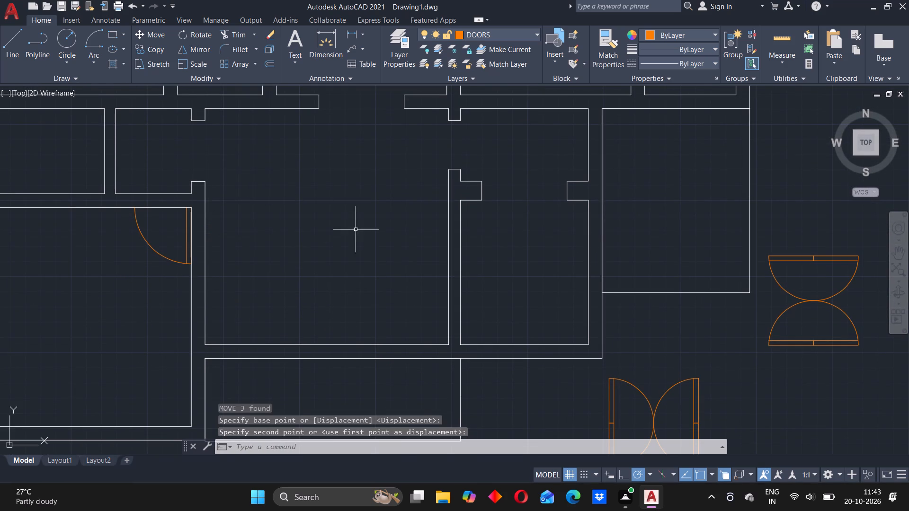
Undo the move of the larger door leaf into the large southwest room.
scroll(375, 238, up, 1)
scroll(375, 238, down, 3)
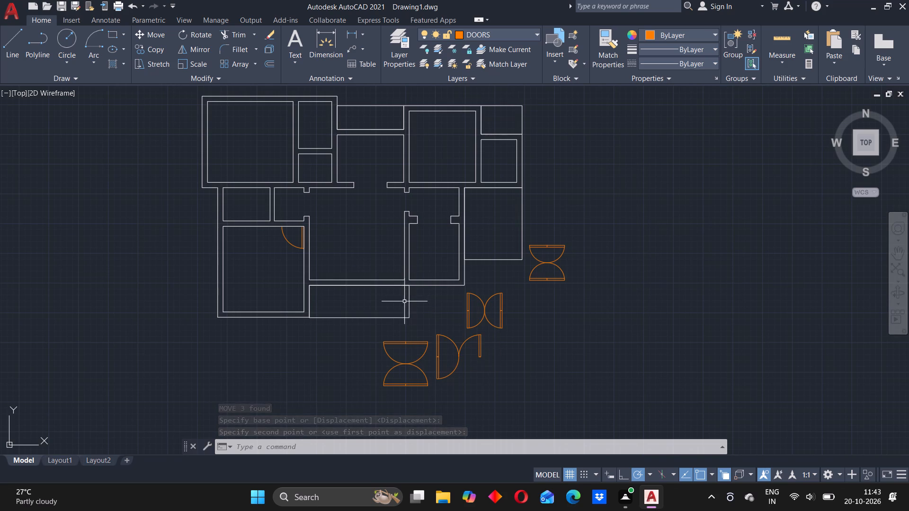
key(ctrl+z)
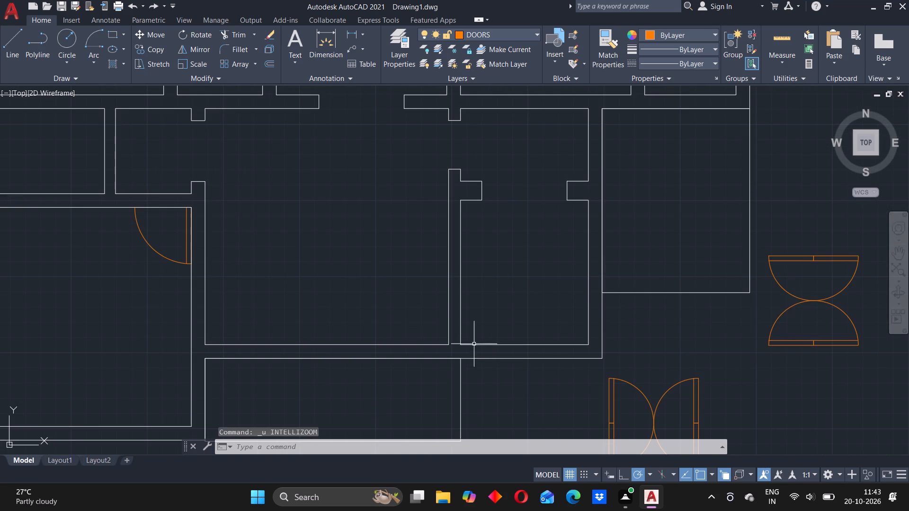
key(ctrl+z)
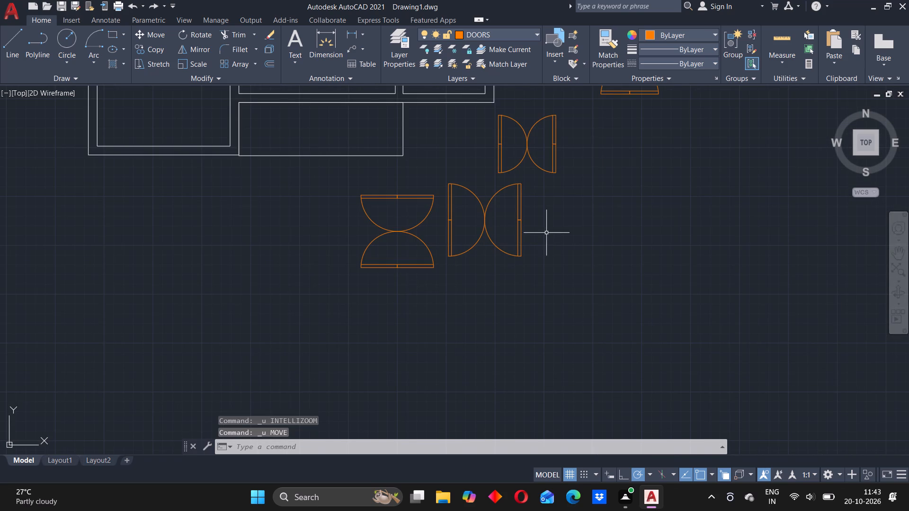
Move the southeast leaf of the eastern larger-door set by its arc's northwest end to the southwest corner of the lobby above the southwest room.
drag(546, 232, 483, 250)
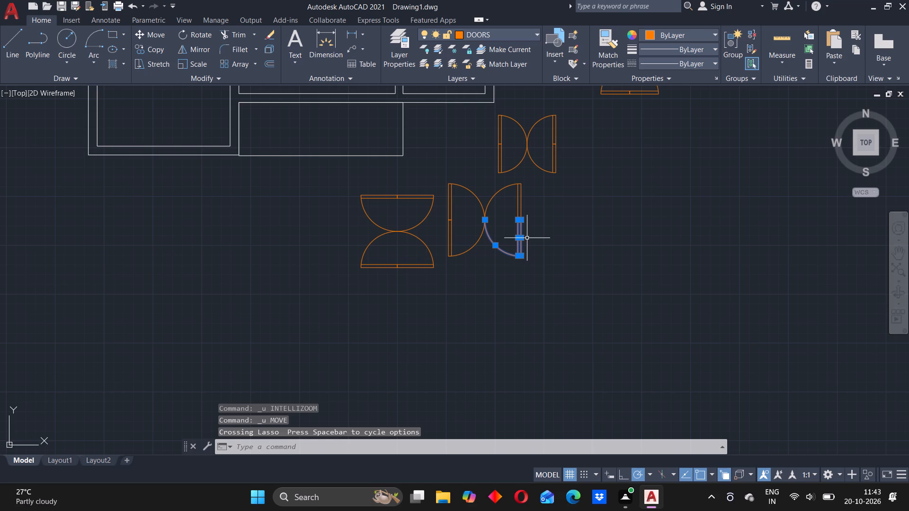
right_click(501, 227)
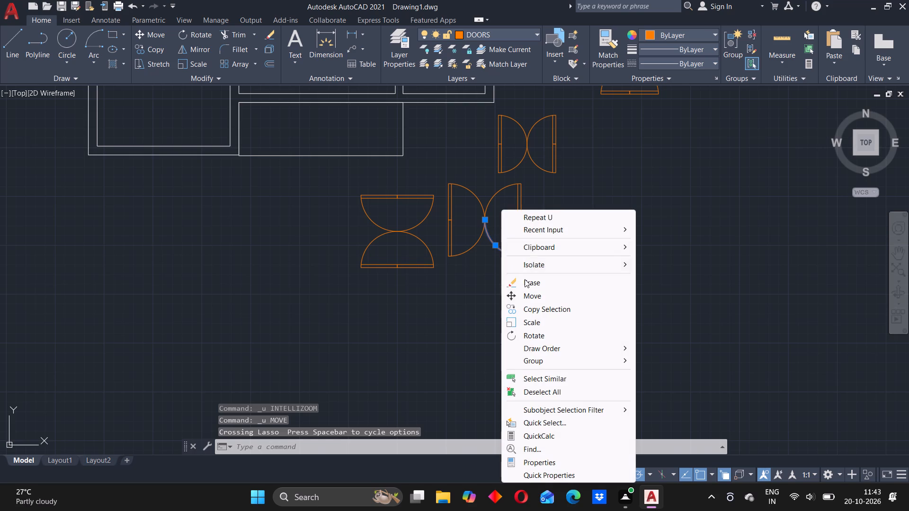
click(525, 293)
click(484, 220)
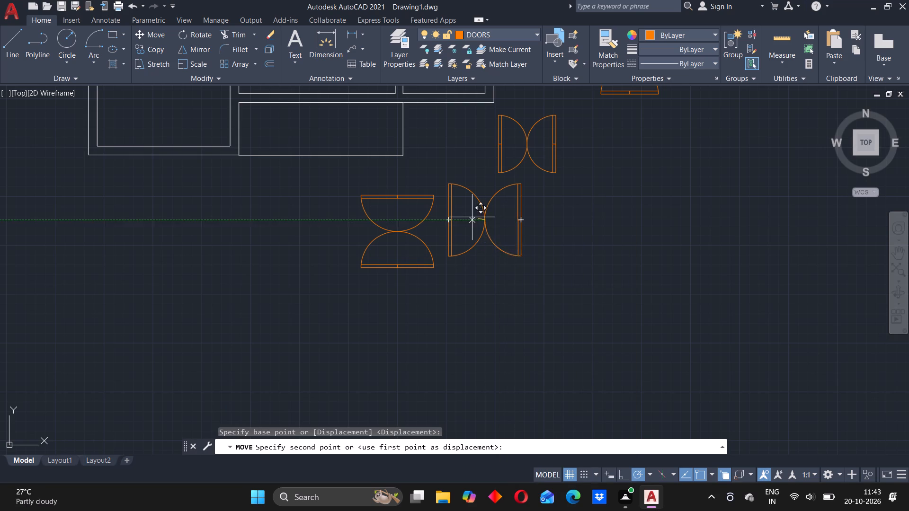
scroll(228, 150, up, 2)
scroll(228, 149, down, 12)
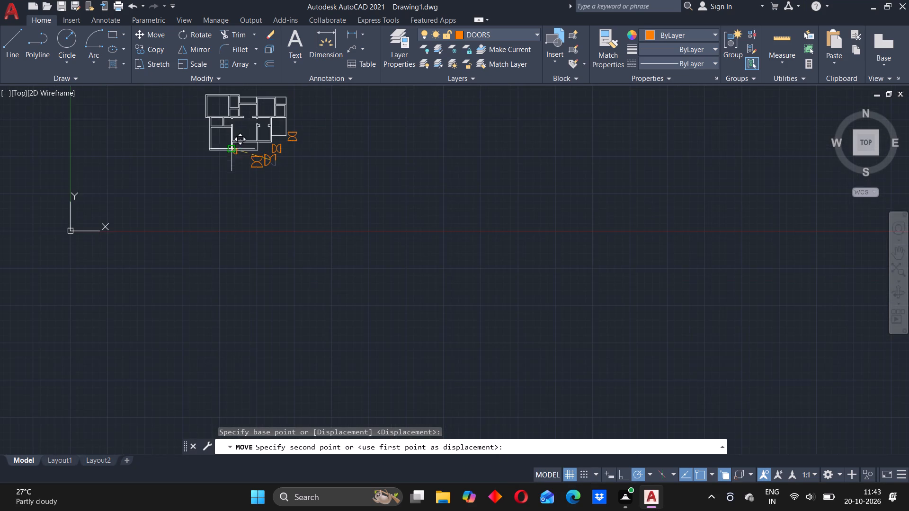
scroll(221, 122, up, 6)
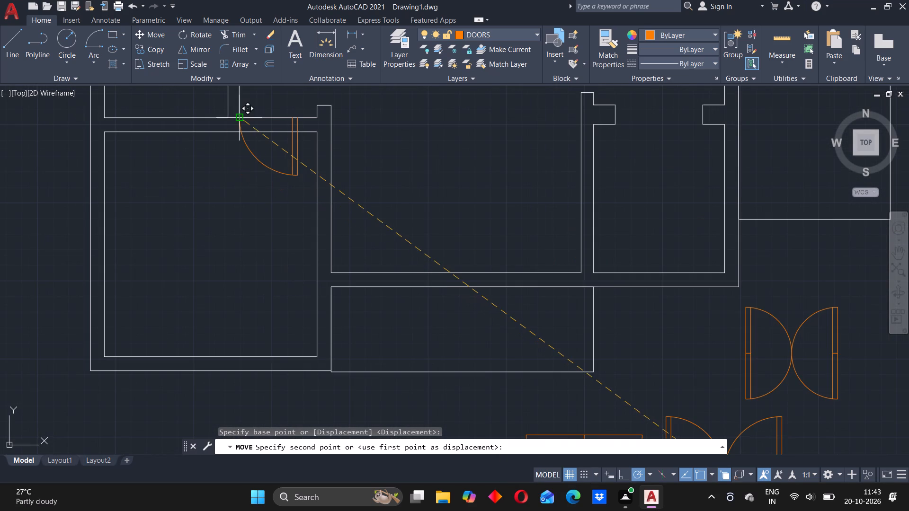
click(237, 120)
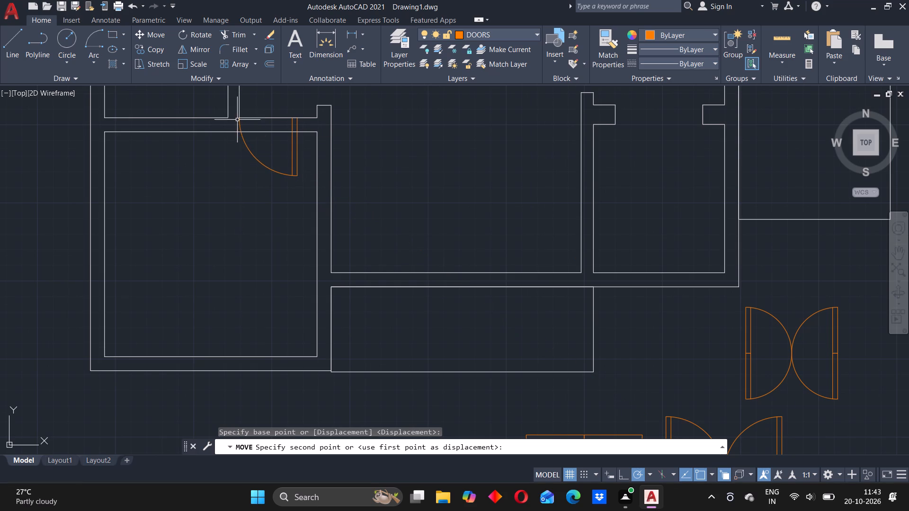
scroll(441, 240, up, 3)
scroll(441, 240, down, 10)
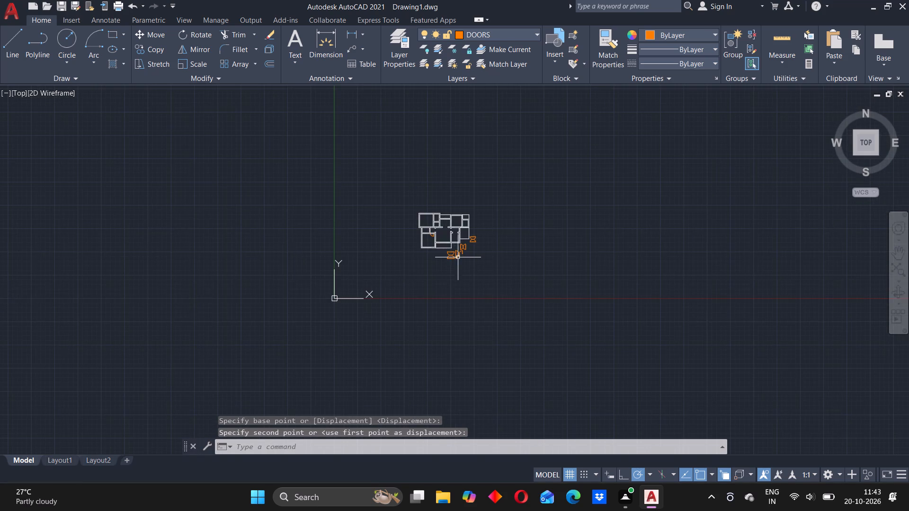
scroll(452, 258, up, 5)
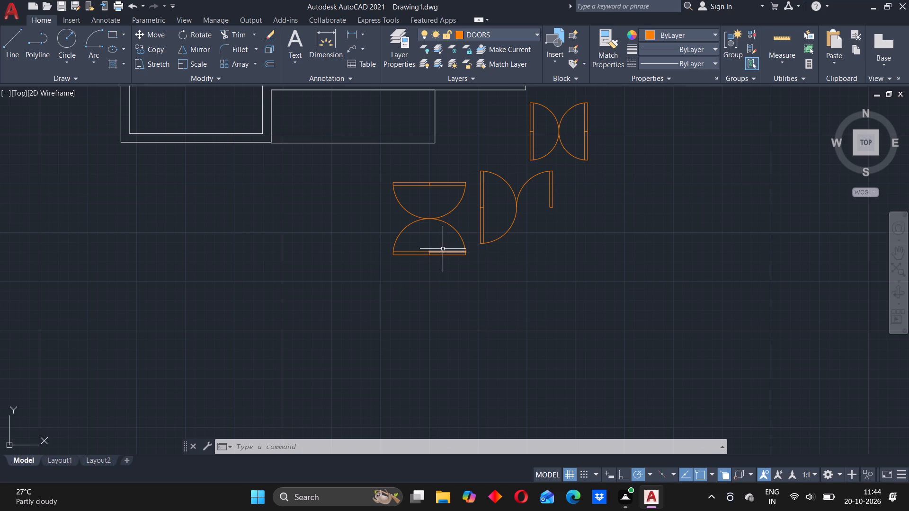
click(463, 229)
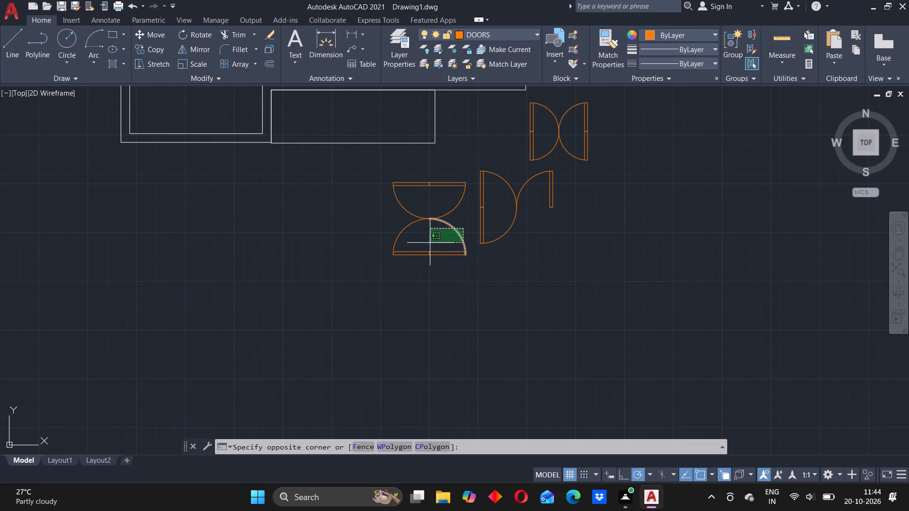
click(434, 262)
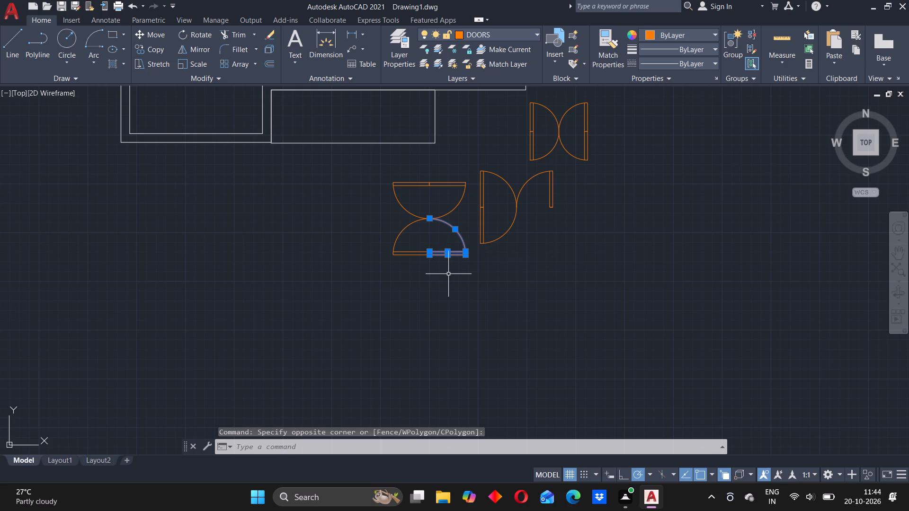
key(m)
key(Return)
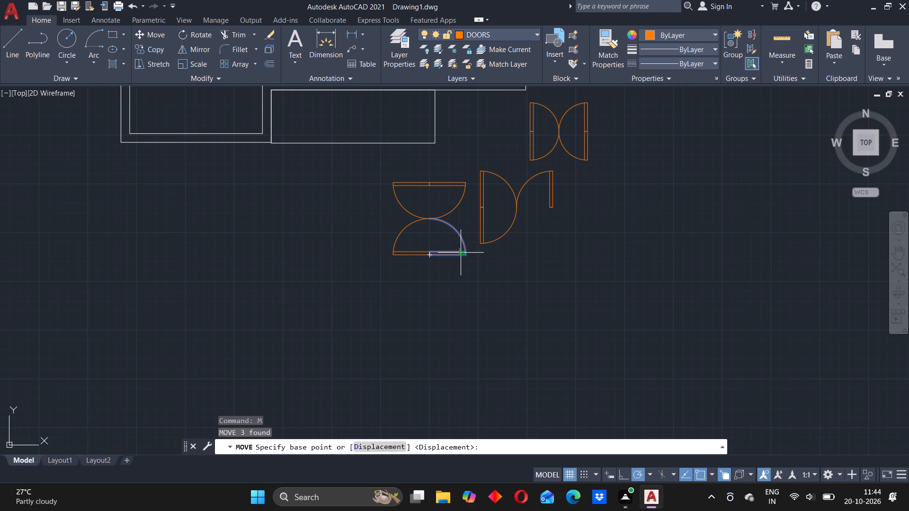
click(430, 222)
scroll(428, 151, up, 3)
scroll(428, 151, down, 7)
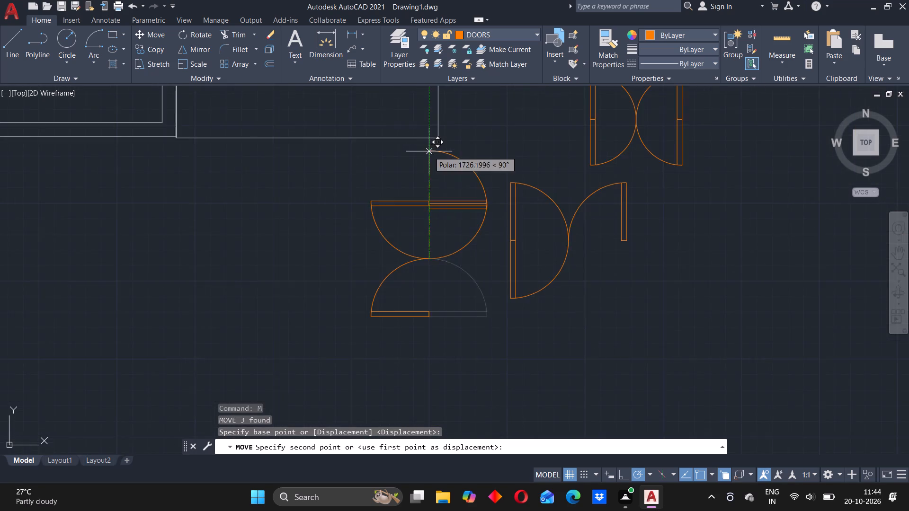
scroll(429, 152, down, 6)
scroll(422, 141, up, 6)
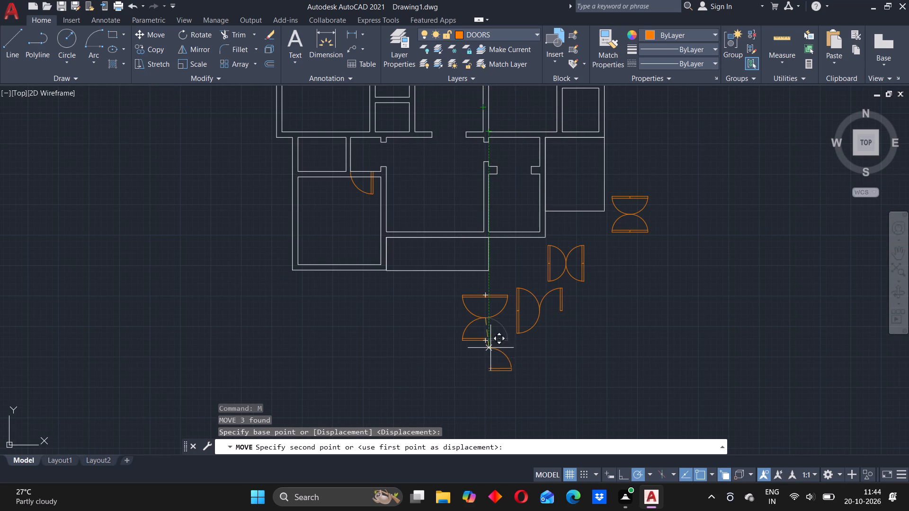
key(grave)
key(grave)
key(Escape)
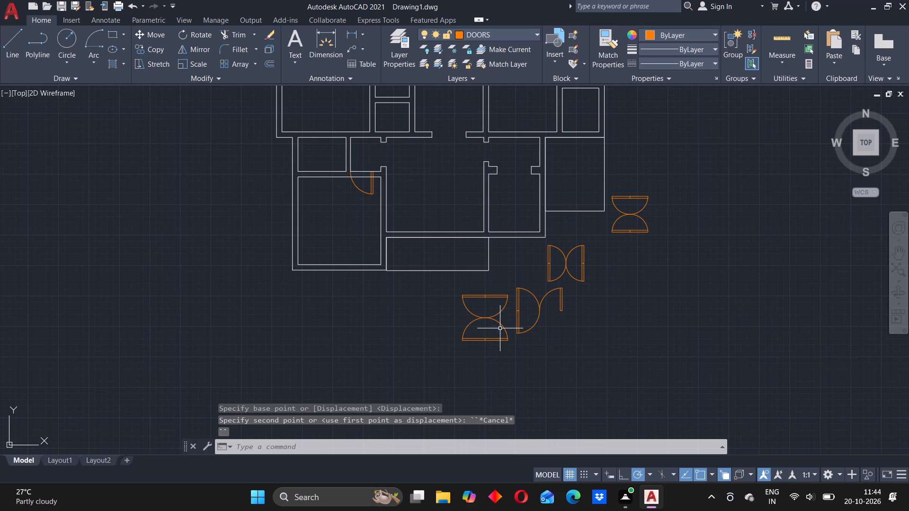
Move the southeast leaf of the western larger-door set by its southwest corner to the inner southwest corner of the large northeast room.
click(515, 344)
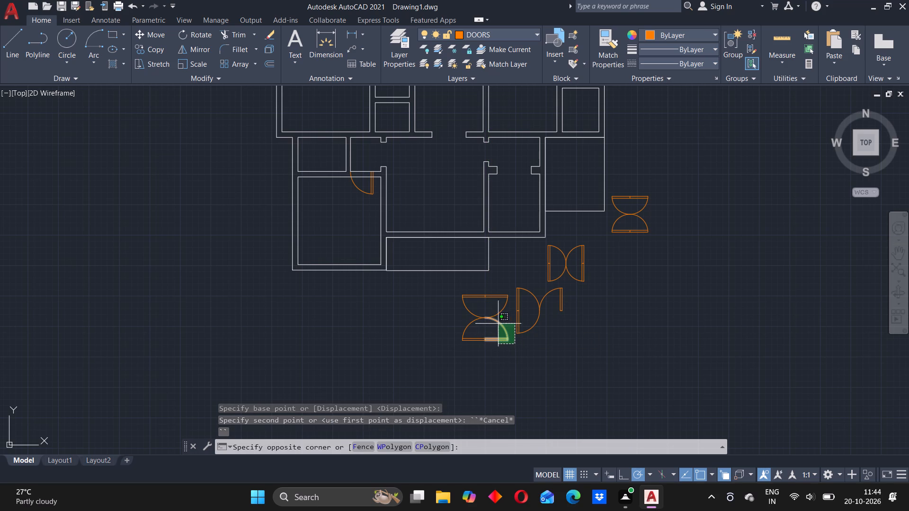
click(492, 322)
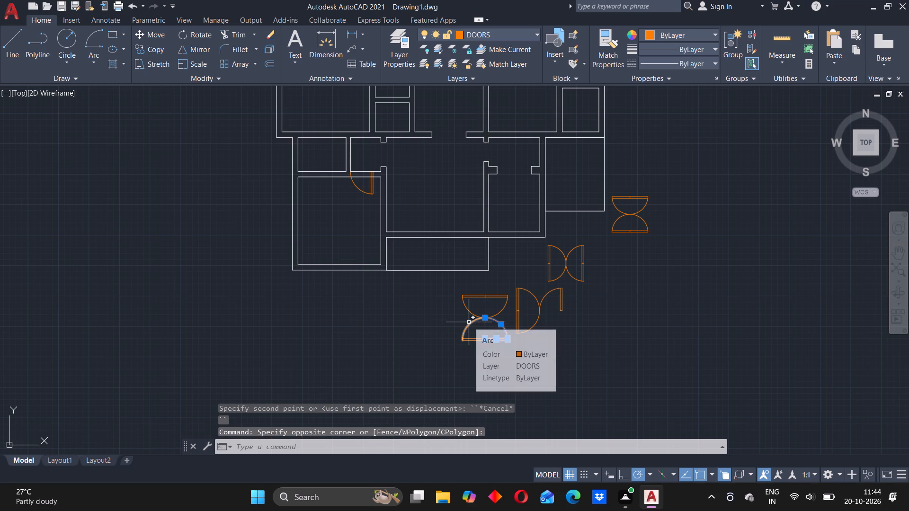
key(m)
key(Return)
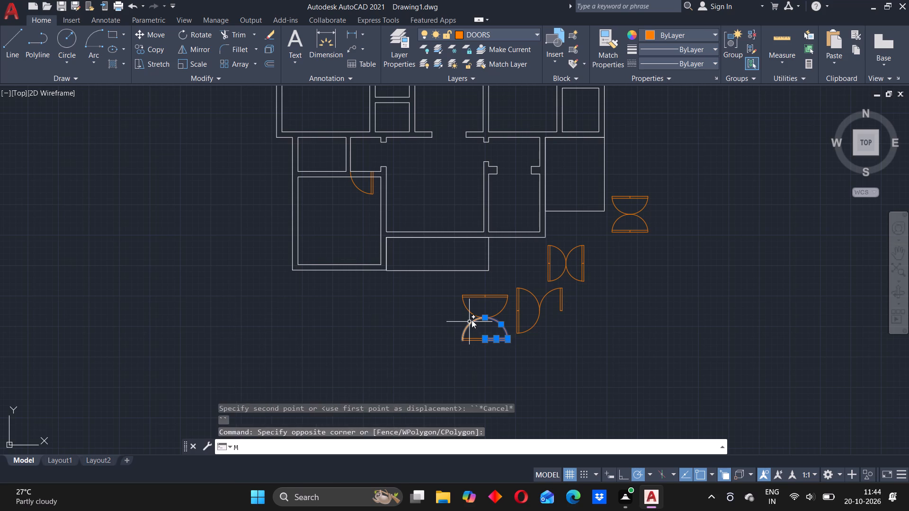
scroll(483, 344, down, 3)
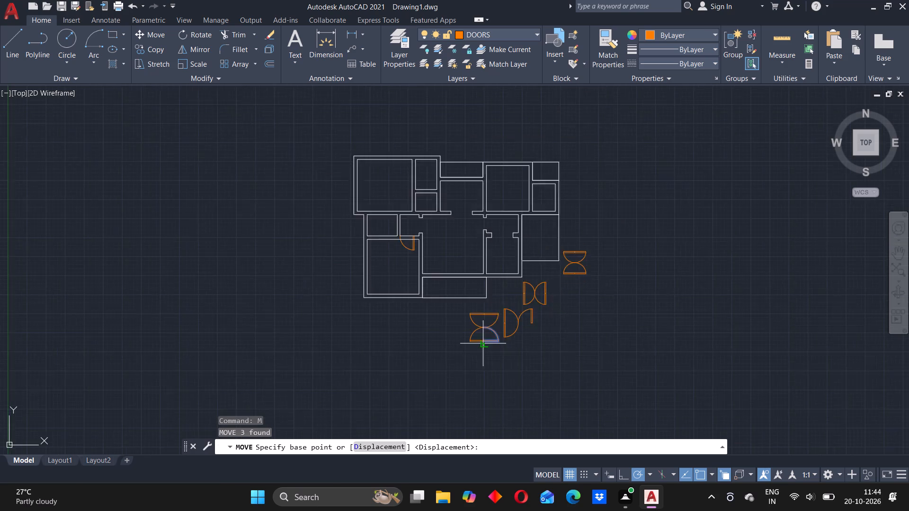
scroll(489, 344, up, 8)
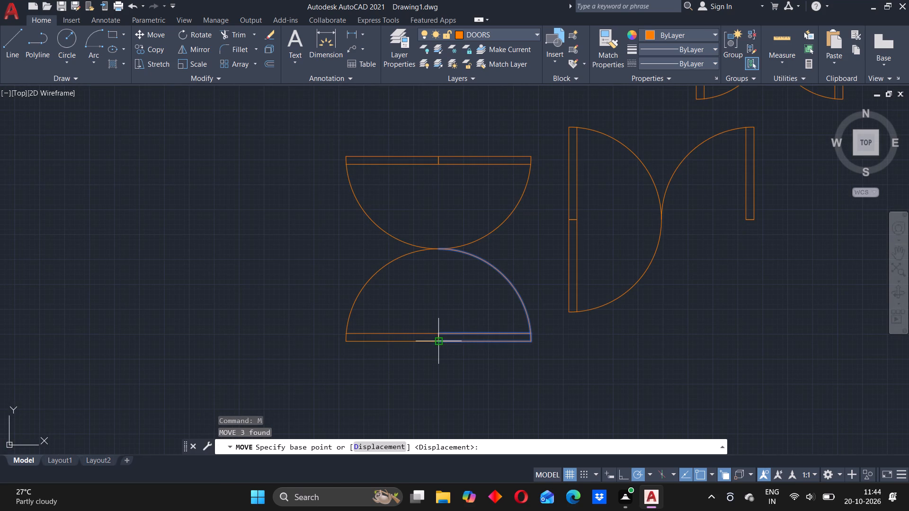
click(439, 341)
scroll(476, 184, up, 3)
scroll(476, 184, down, 10)
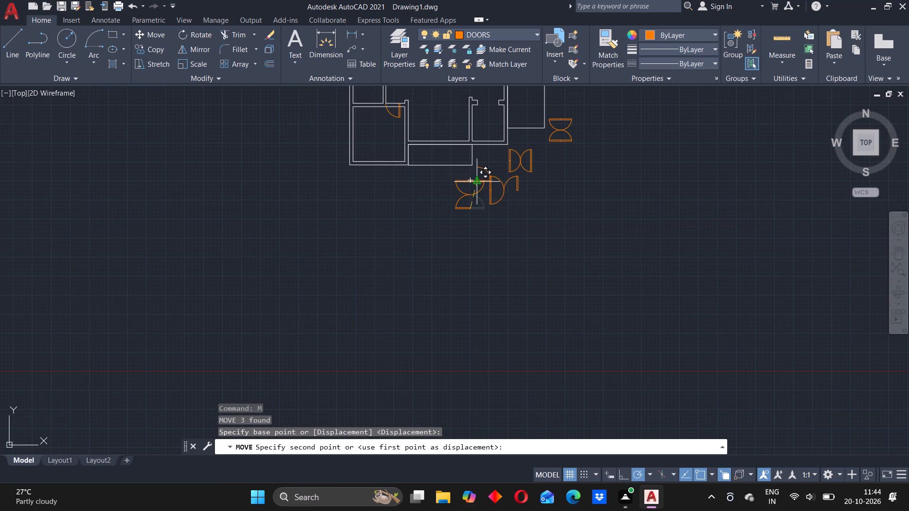
scroll(457, 106, up, 3)
scroll(457, 107, down, 5)
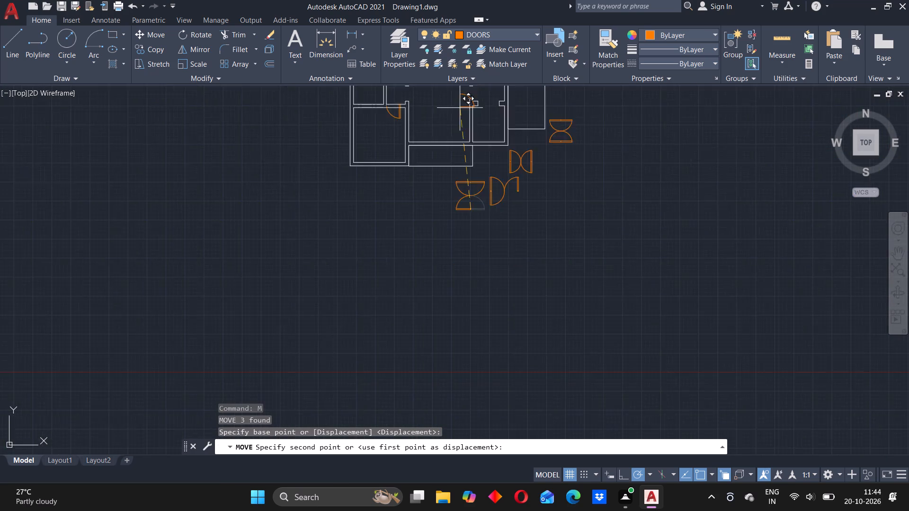
scroll(460, 108, down, 2)
scroll(460, 91, up, 7)
scroll(472, 106, down, 5)
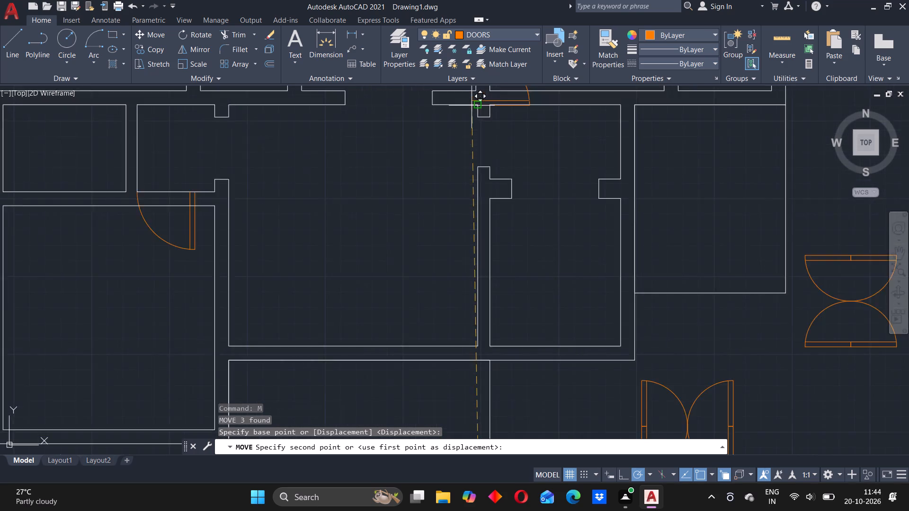
scroll(472, 106, down, 6)
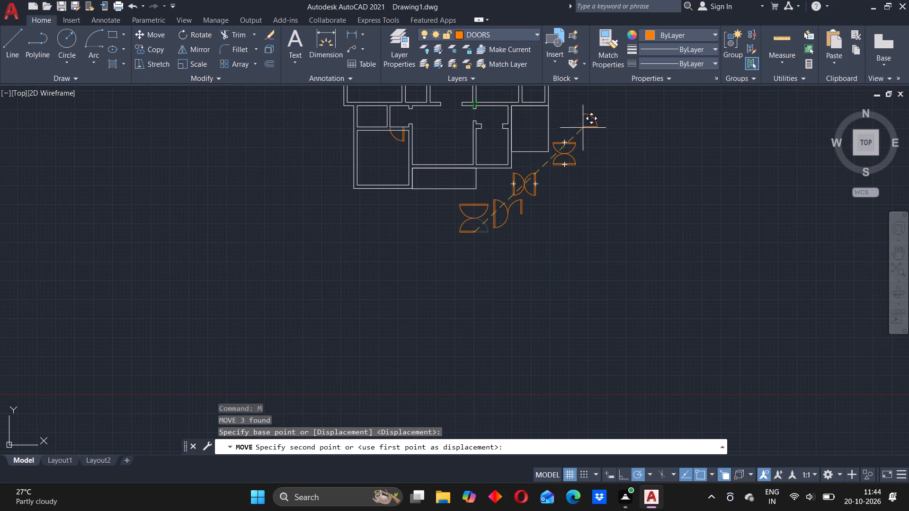
middle_drag(583, 128, 571, 244)
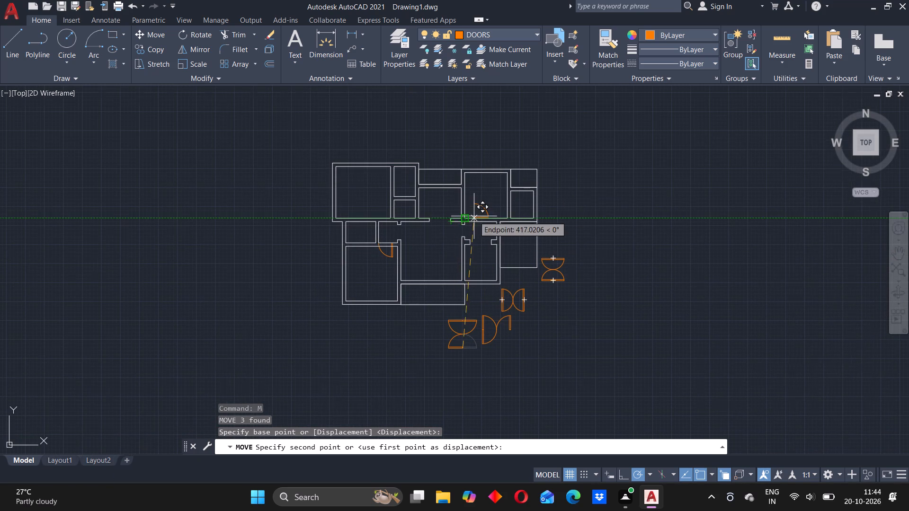
scroll(473, 216, up, 4)
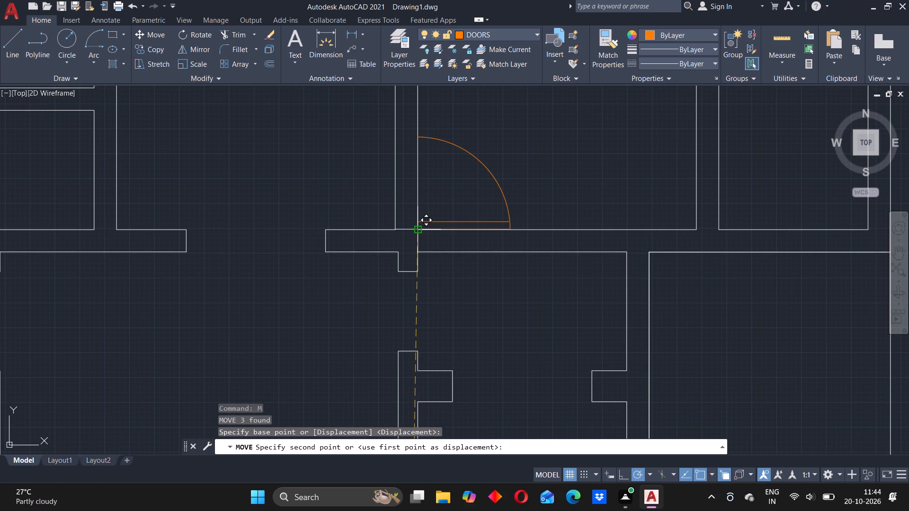
click(419, 230)
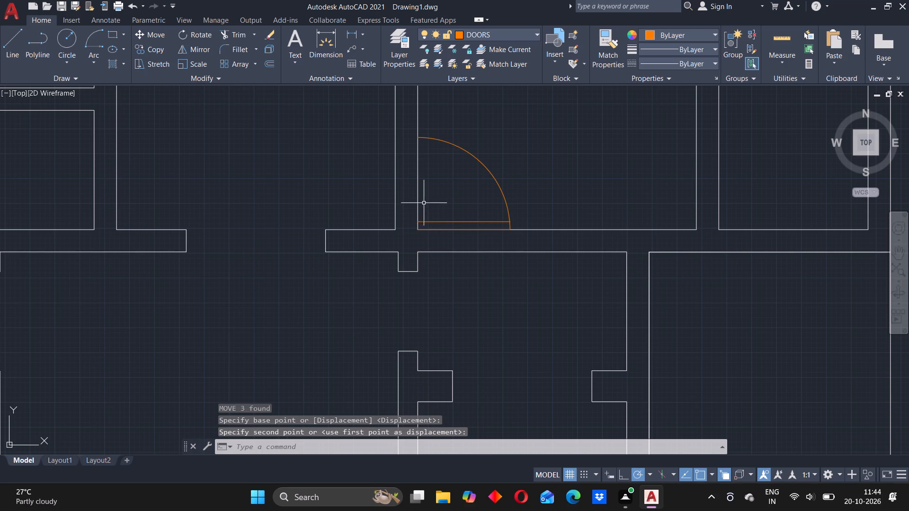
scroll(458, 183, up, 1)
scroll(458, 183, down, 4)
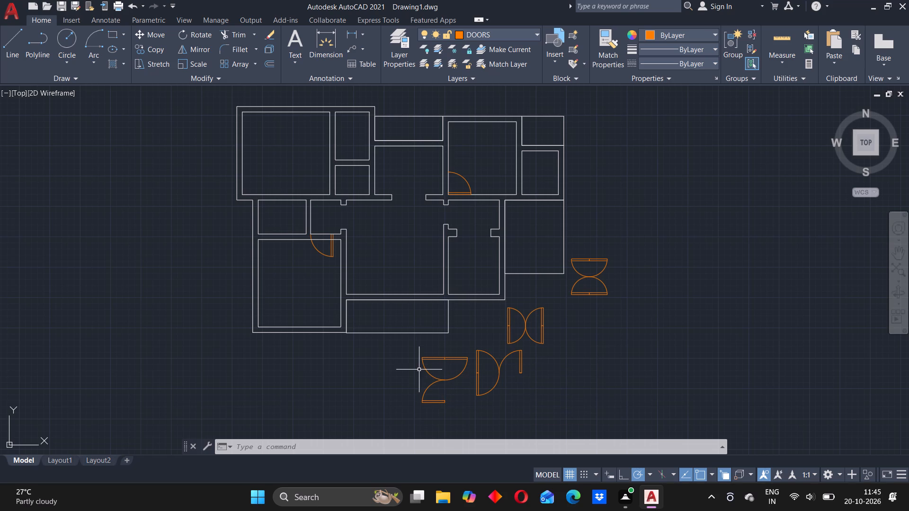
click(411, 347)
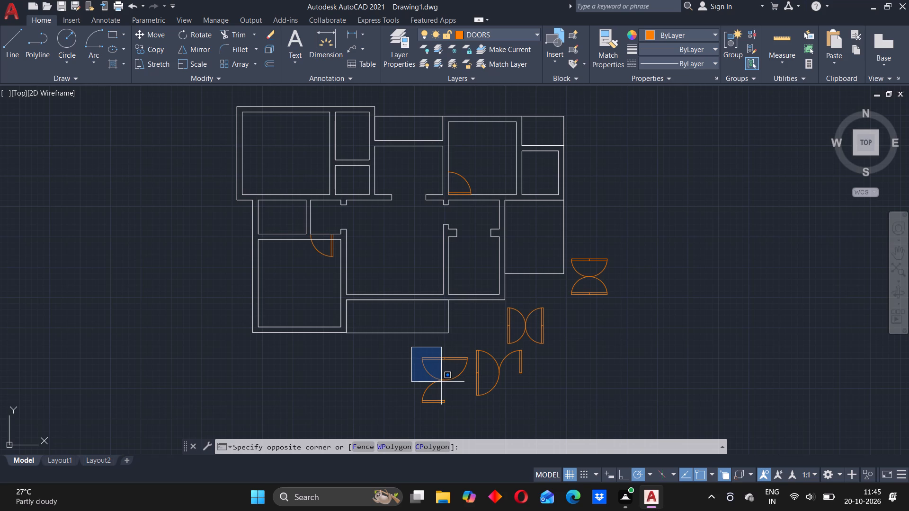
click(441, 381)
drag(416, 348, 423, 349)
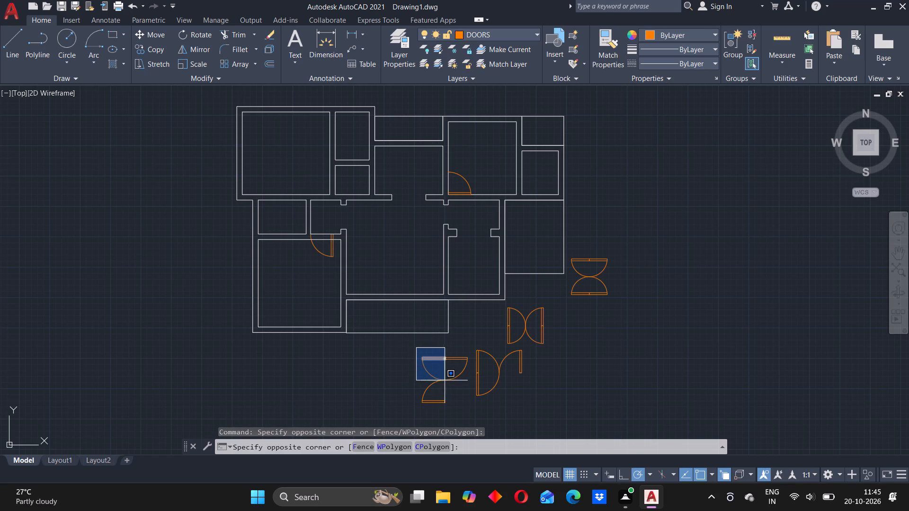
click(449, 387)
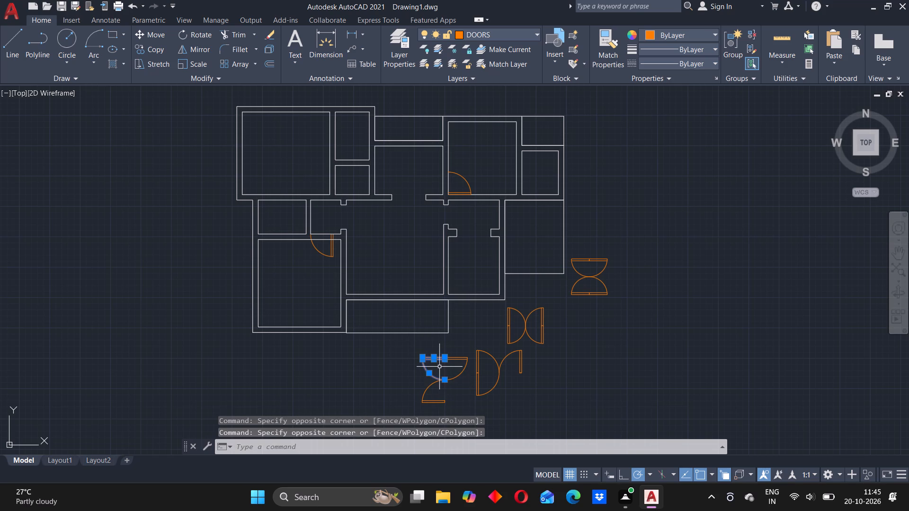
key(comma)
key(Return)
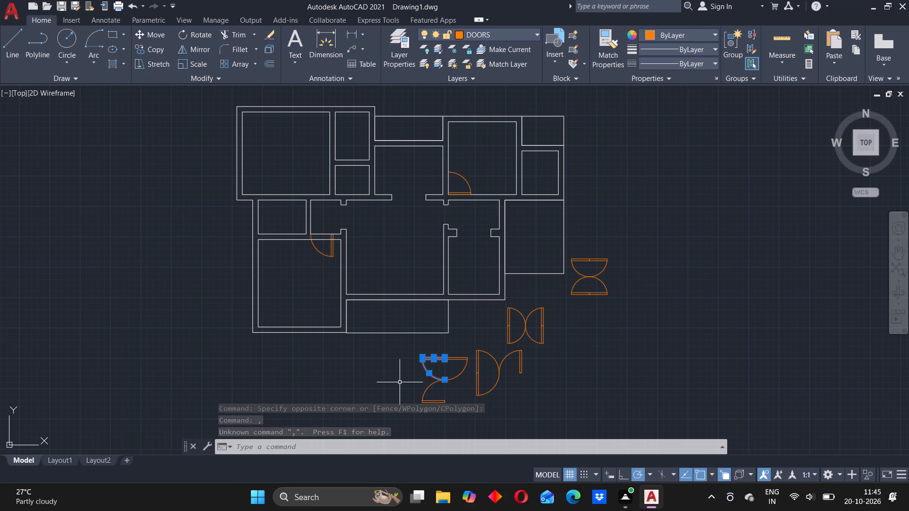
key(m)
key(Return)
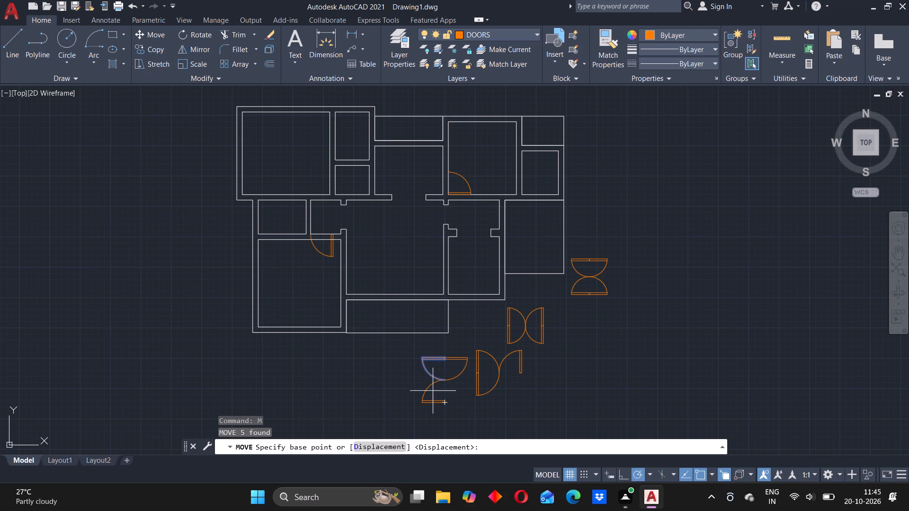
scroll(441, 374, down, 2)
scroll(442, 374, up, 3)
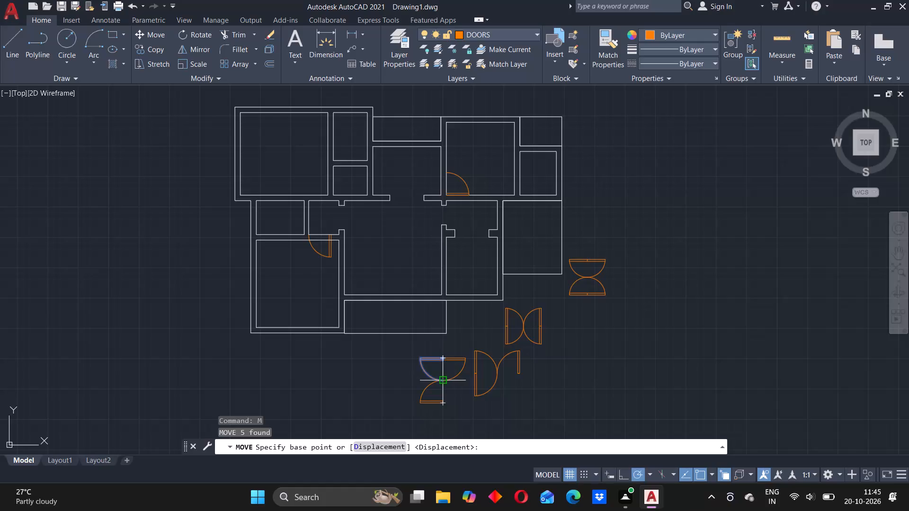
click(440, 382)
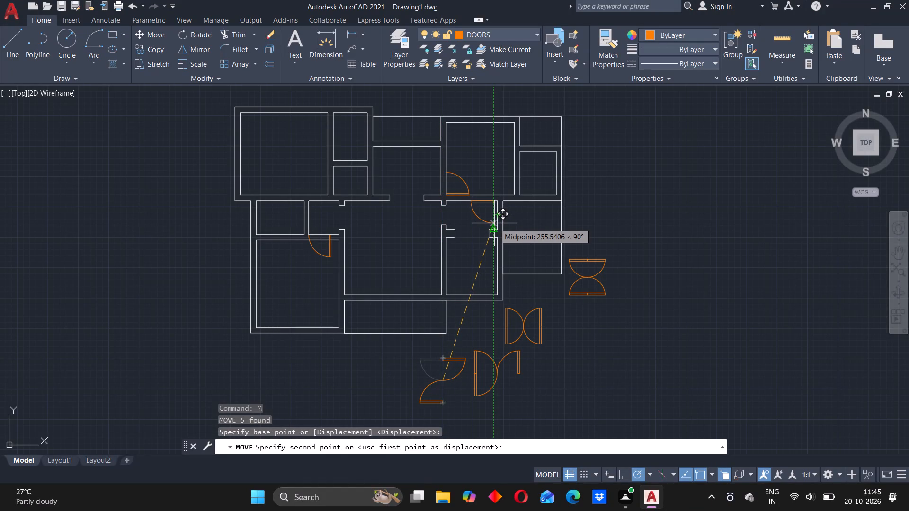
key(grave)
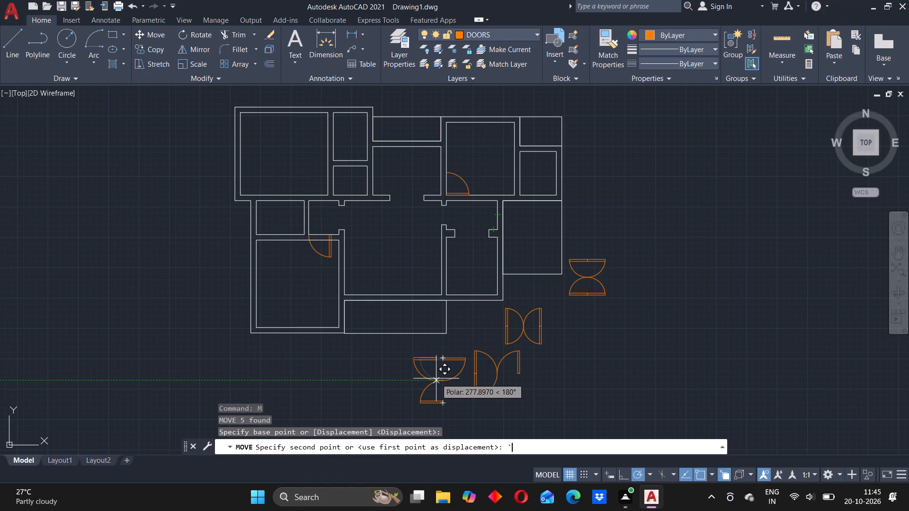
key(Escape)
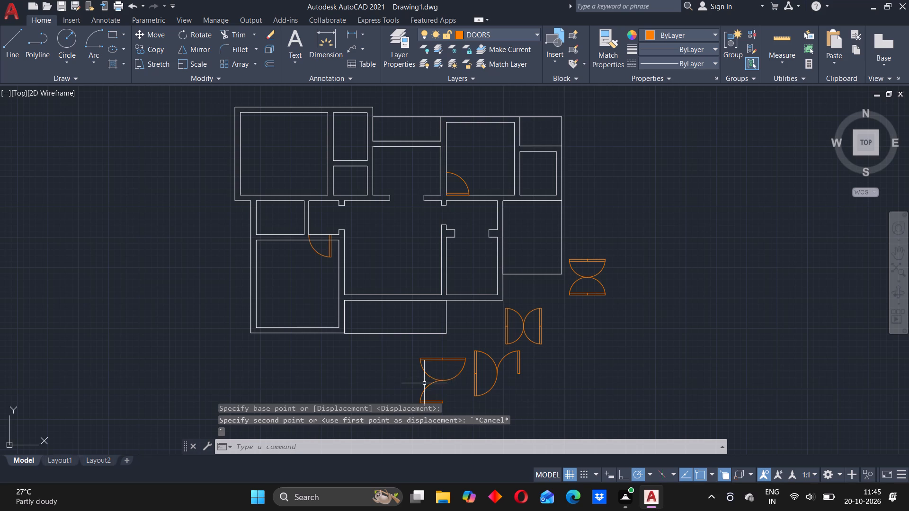
Move the northwest leaf of the western larger-door set by its northeast corner to the inner northeast corner of the lobby below the large northeast room.
click(408, 350)
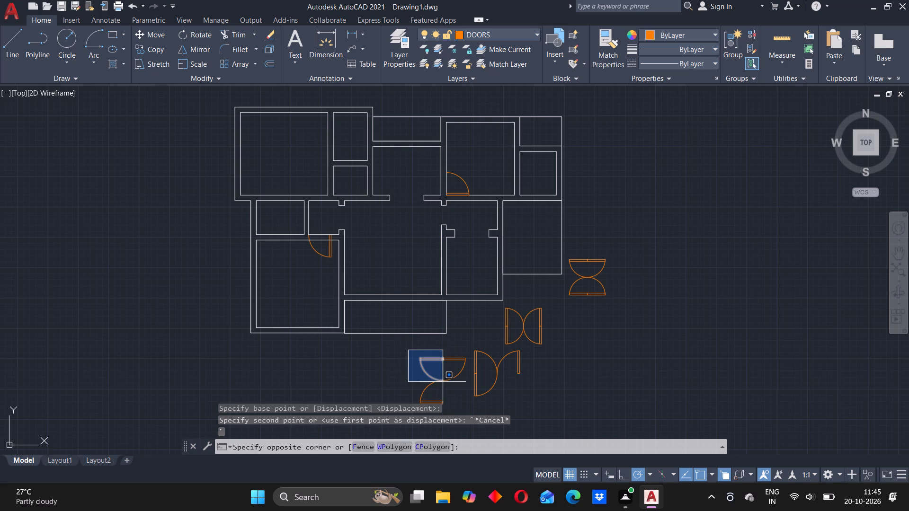
click(443, 382)
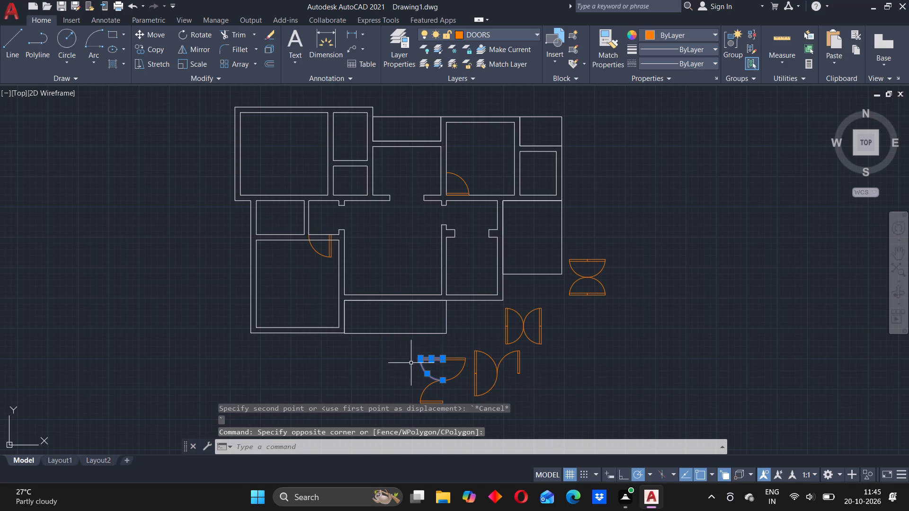
key(m)
key(Return)
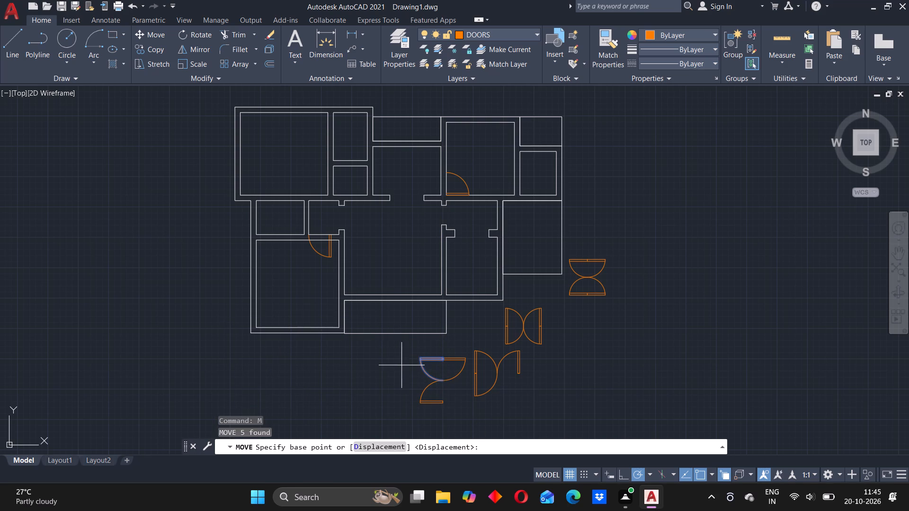
scroll(440, 358, up, 4)
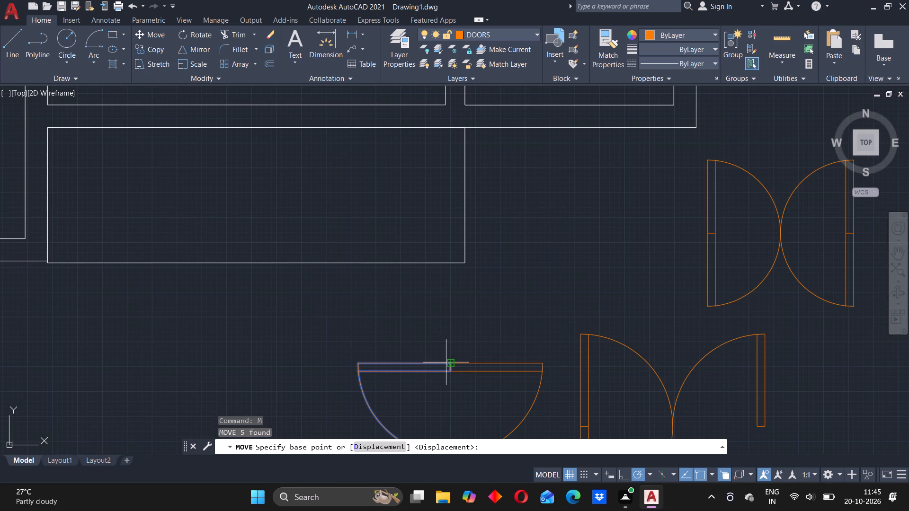
click(452, 362)
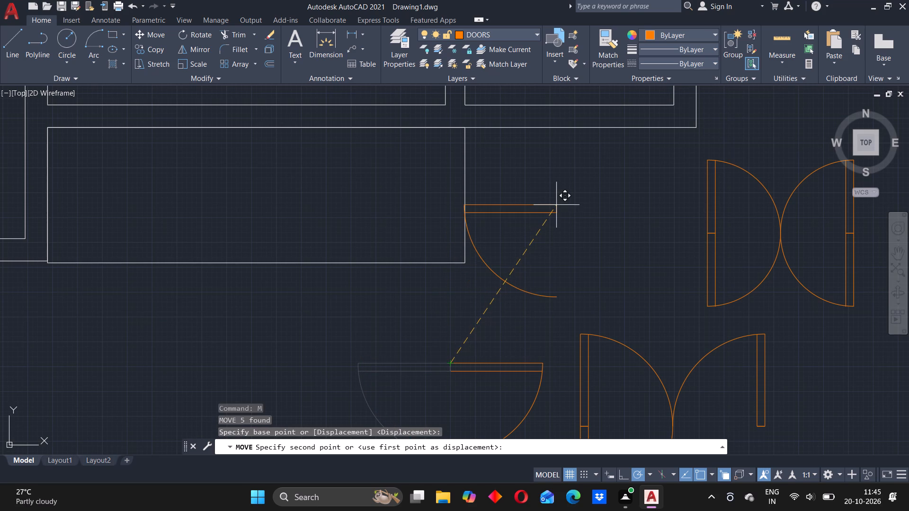
scroll(606, 212, up, 7)
scroll(604, 209, down, 3)
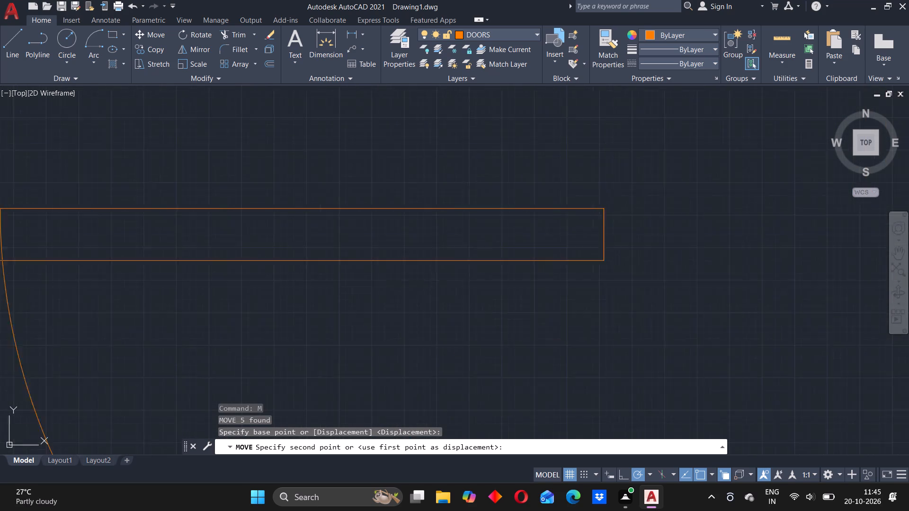
scroll(604, 209, down, 7)
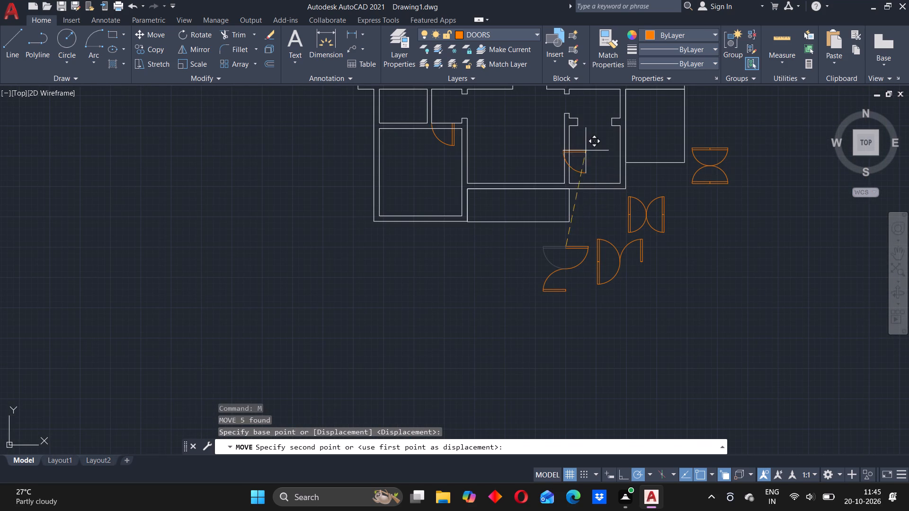
scroll(595, 124, up, 1)
scroll(595, 124, down, 3)
scroll(602, 113, up, 2)
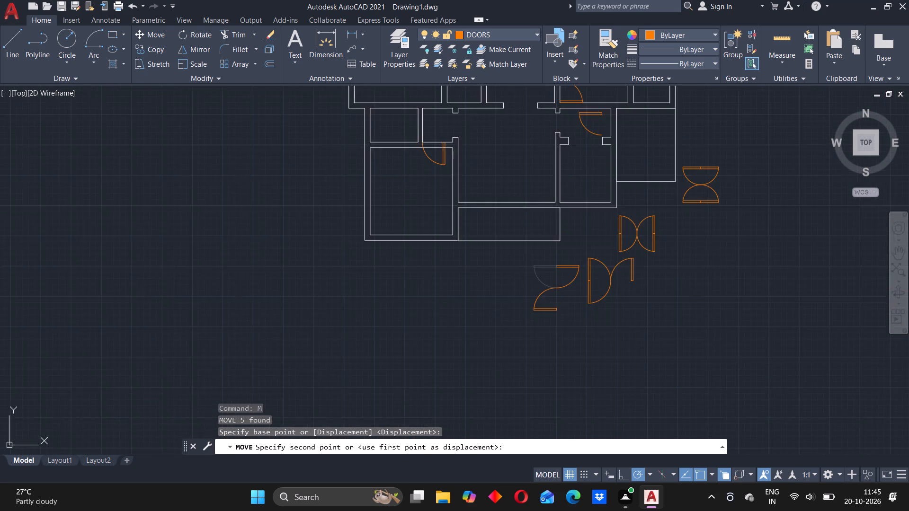
scroll(602, 113, up, 2)
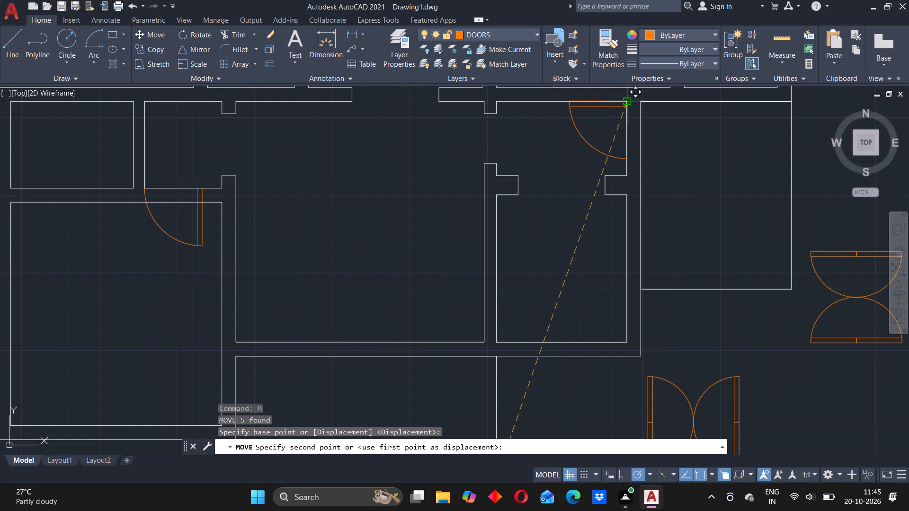
click(624, 101)
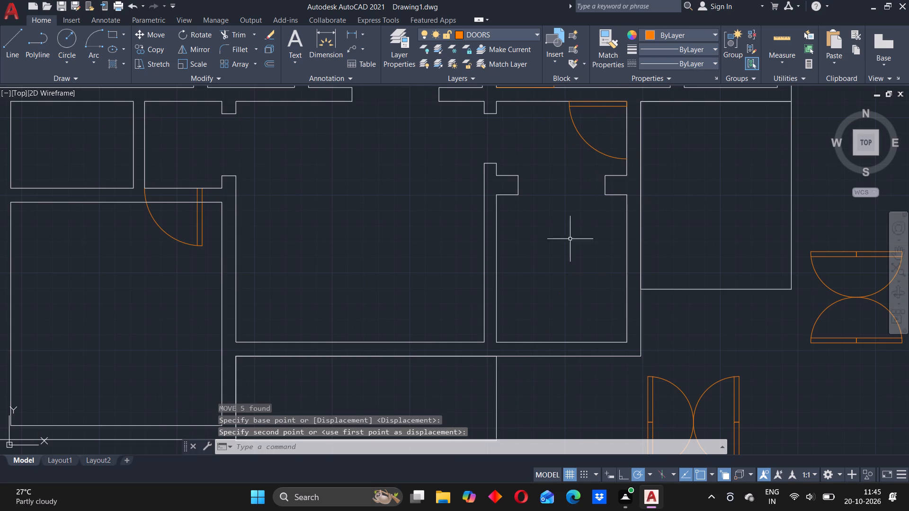
Move the southwest leaf of the eastern smaller-door set by its southeast corner to the inner southeast corner of the small room above the southwest room.
scroll(570, 254, up, 2)
scroll(582, 246, down, 5)
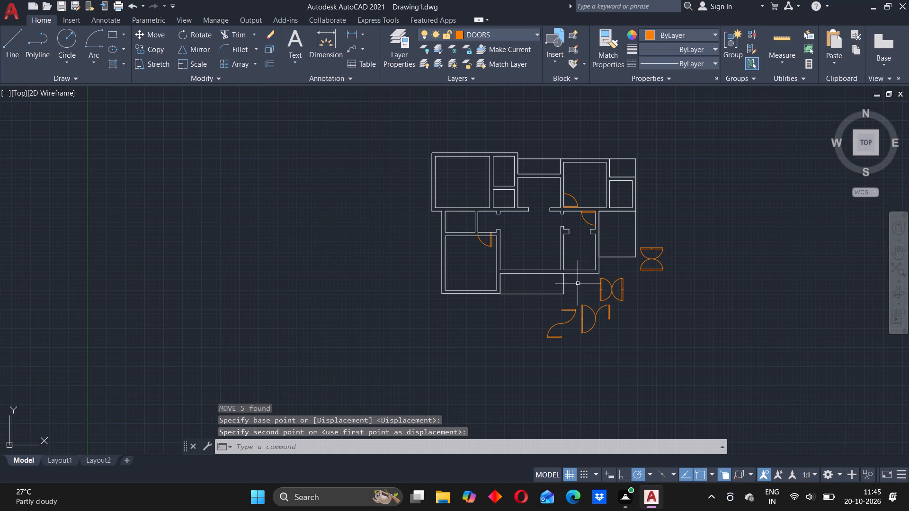
scroll(599, 315, up, 1)
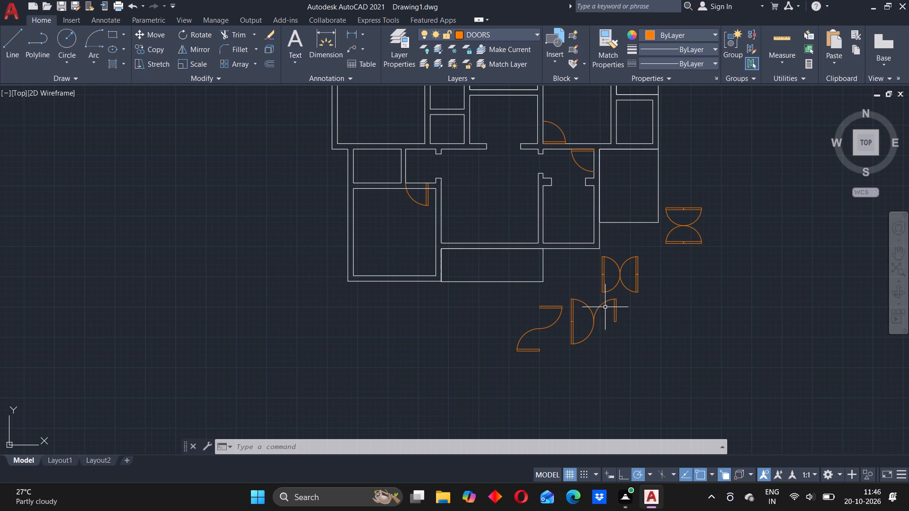
click(665, 231)
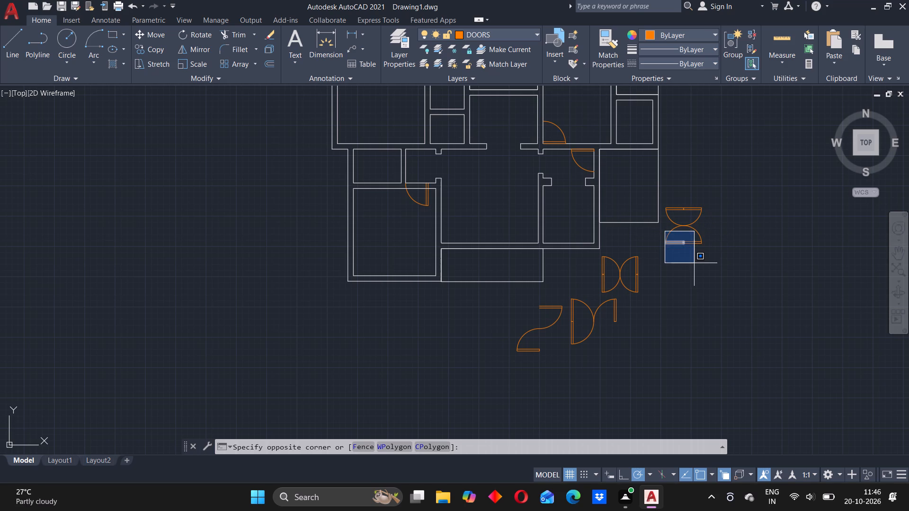
key(Escape)
click(666, 227)
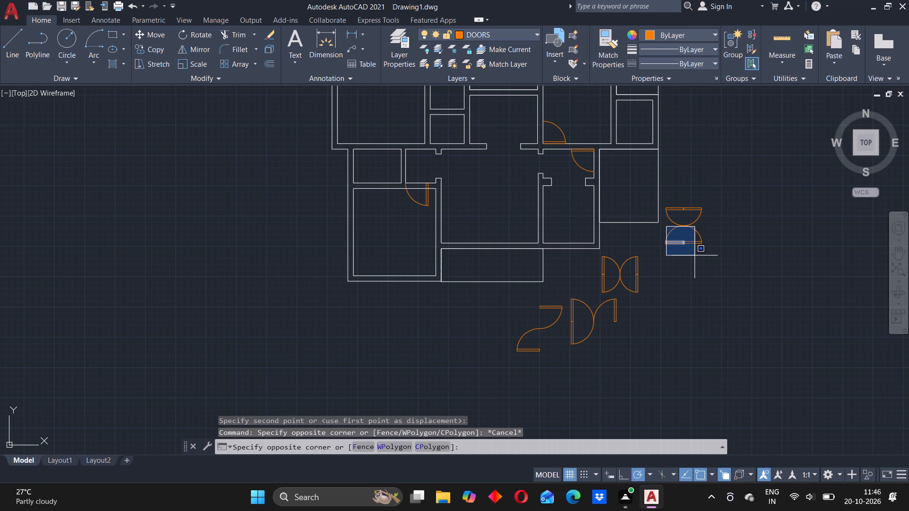
key(Escape)
click(661, 221)
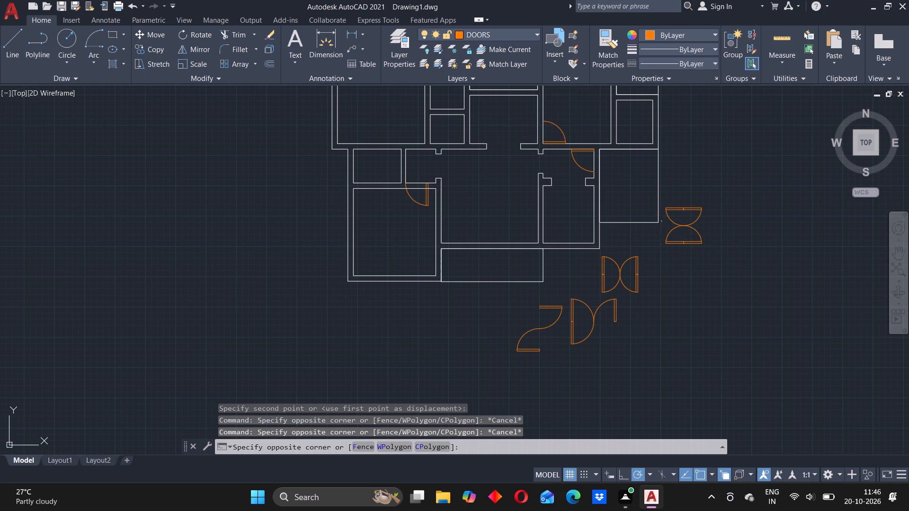
click(686, 255)
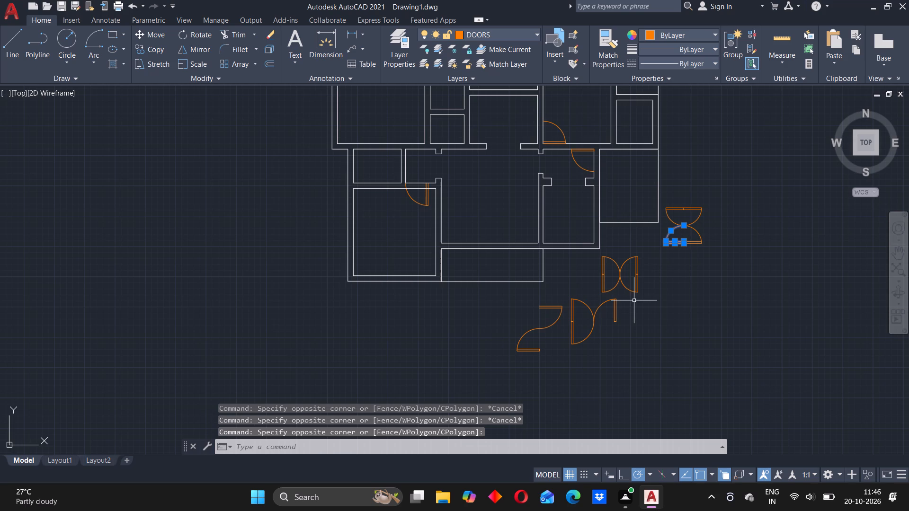
key(m)
key(Return)
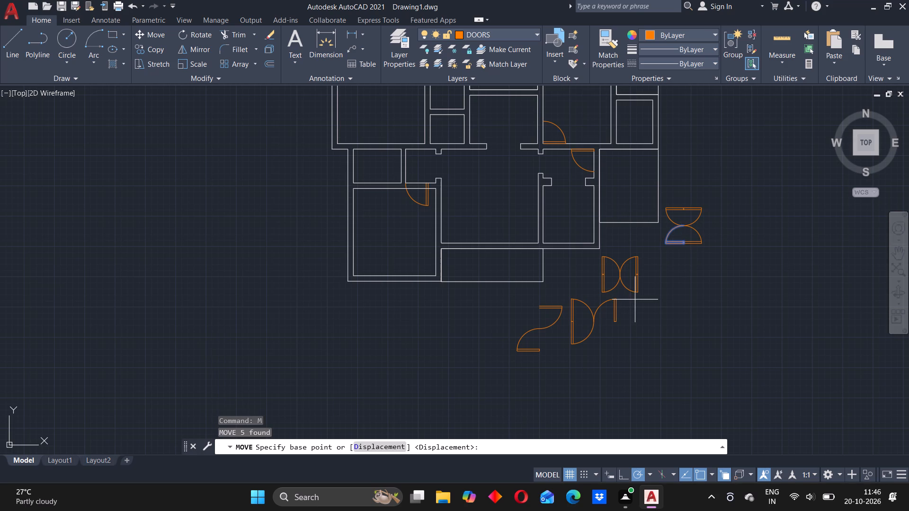
scroll(687, 246, down, 1)
scroll(687, 246, up, 3)
click(681, 243)
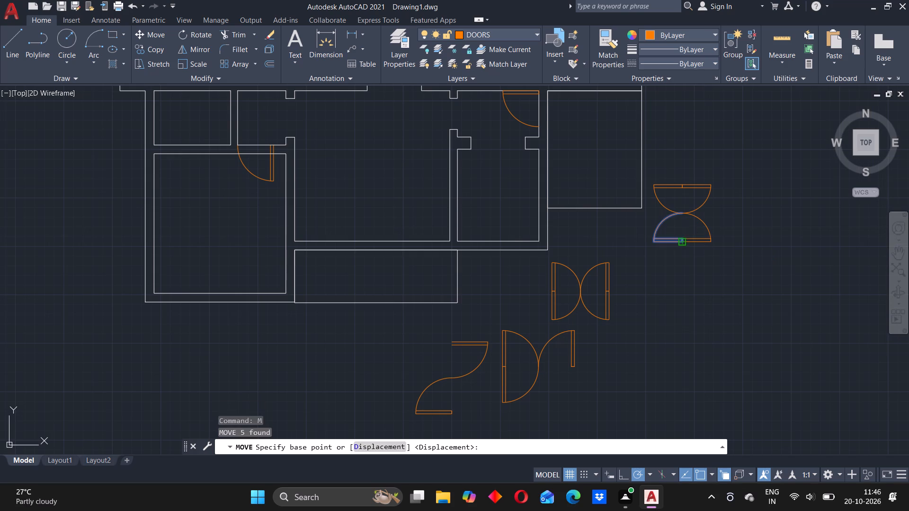
click(227, 147)
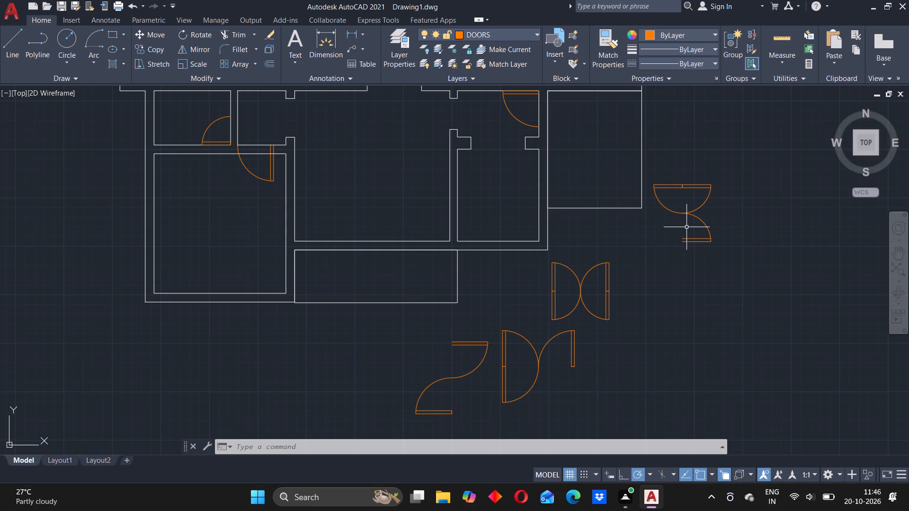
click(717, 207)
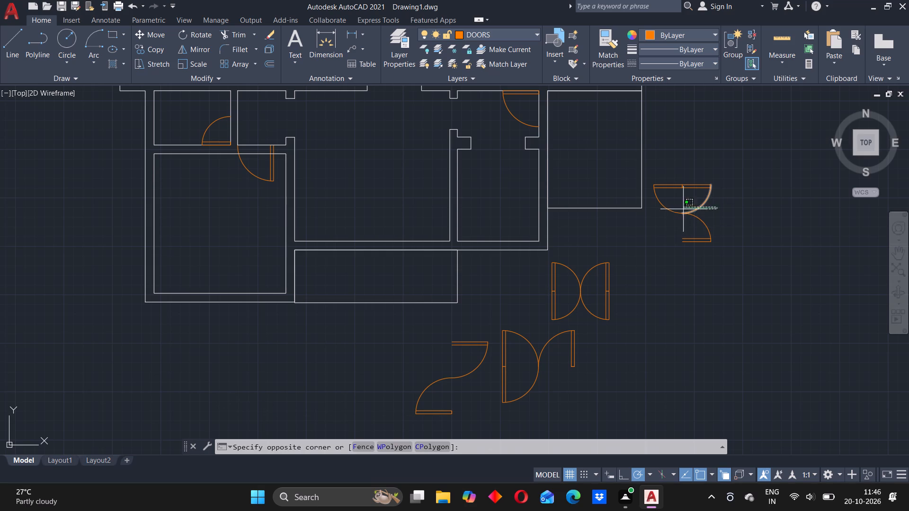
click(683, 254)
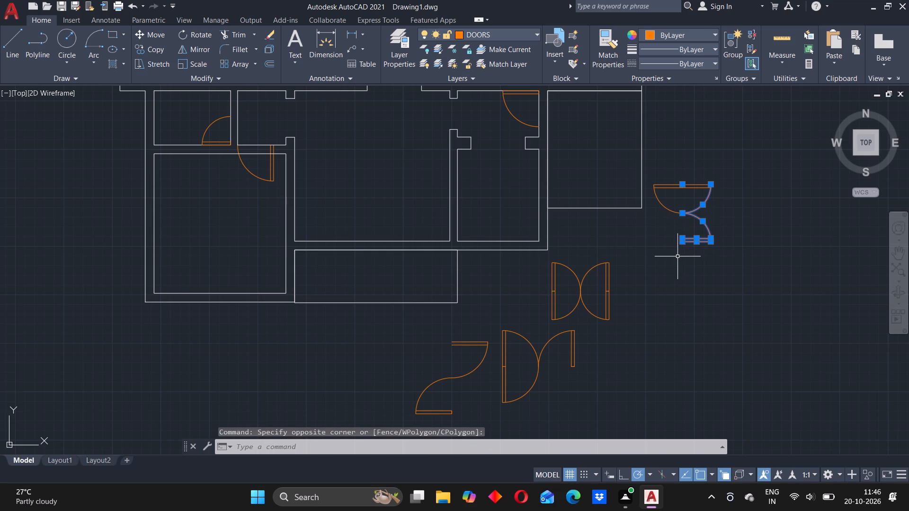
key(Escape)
Move the southeast leaf of the eastern smaller-door set by its southwest corner to the inner southwest corner of the small easternmost room.
click(722, 217)
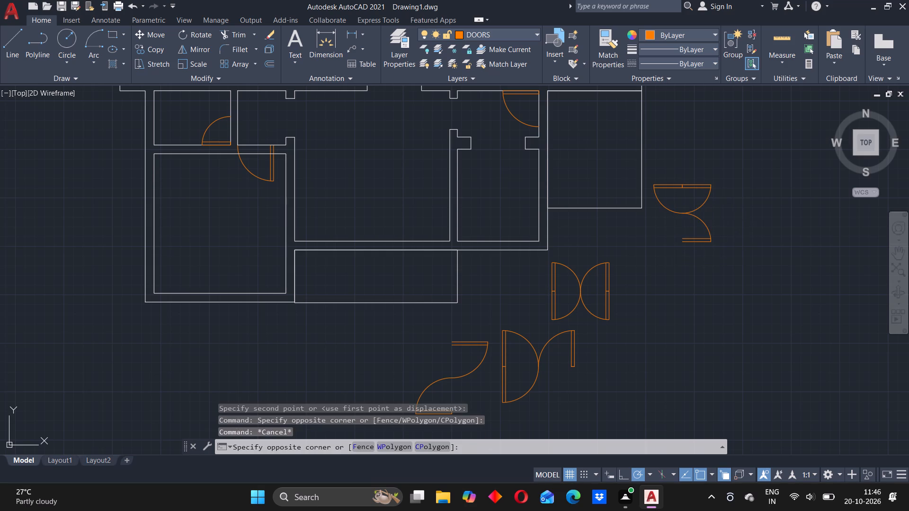
click(674, 252)
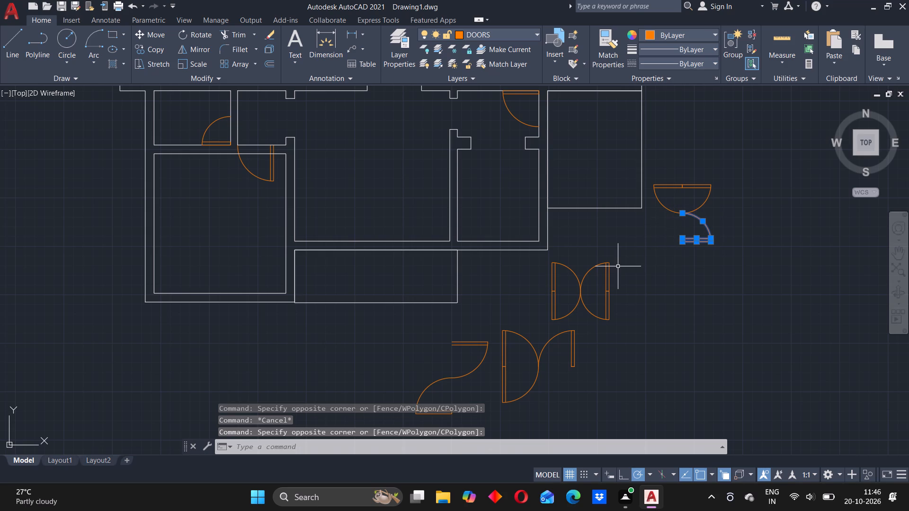
key(m)
key(Return)
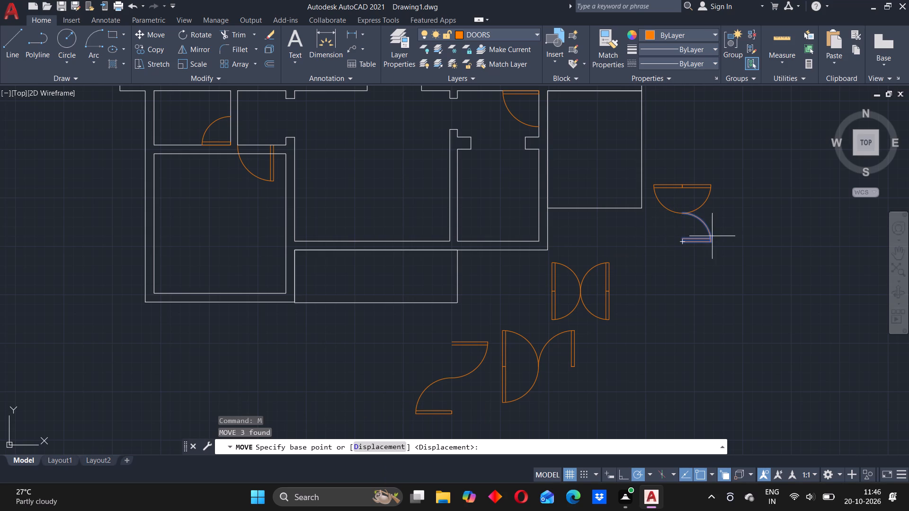
click(681, 245)
scroll(540, 169, up, 4)
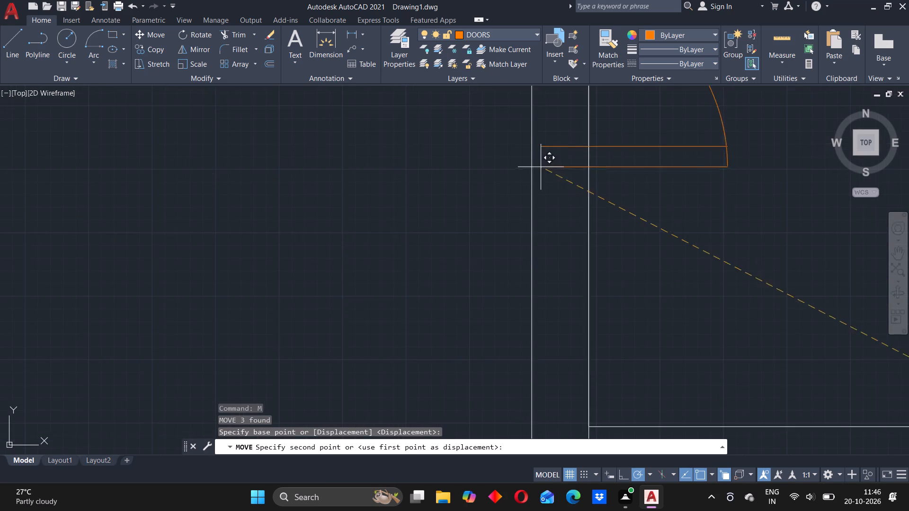
scroll(560, 155, down, 6)
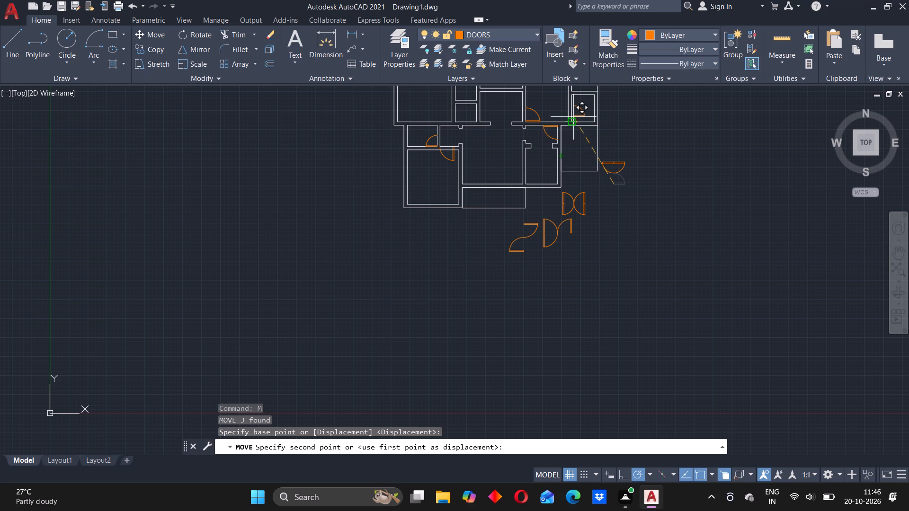
scroll(569, 124, up, 4)
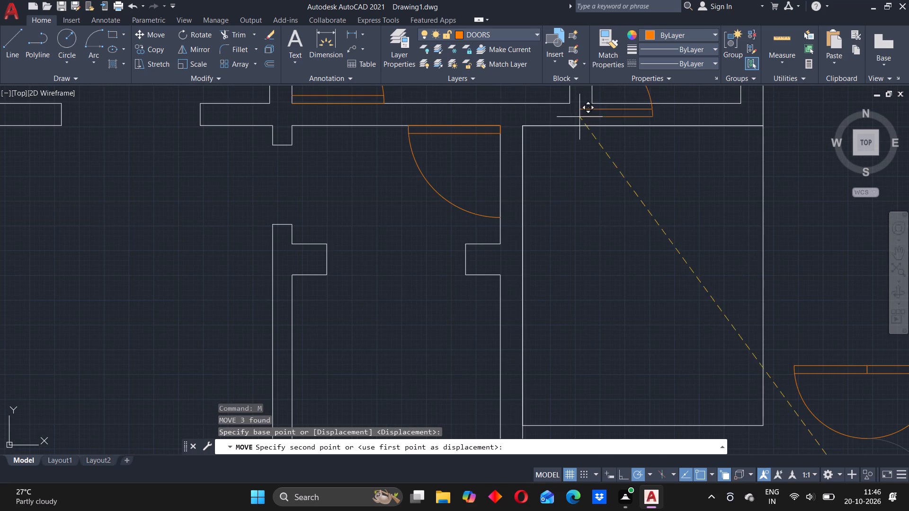
click(592, 104)
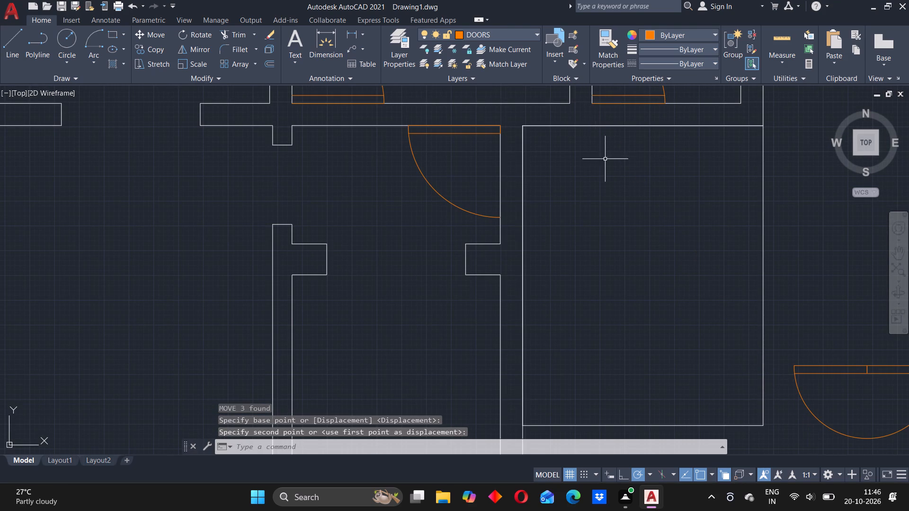
Move the northeast leaf of the eastern larger-door set by its southeast corner to the clear space farther east, outside the plan.
scroll(683, 240, up, 2)
scroll(683, 240, down, 8)
scroll(667, 262, up, 2)
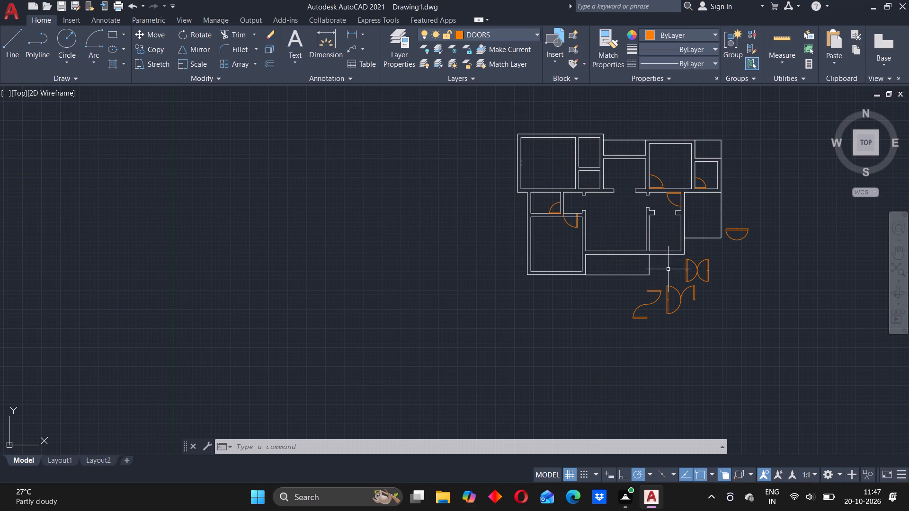
scroll(681, 292, down, 1)
scroll(681, 292, up, 3)
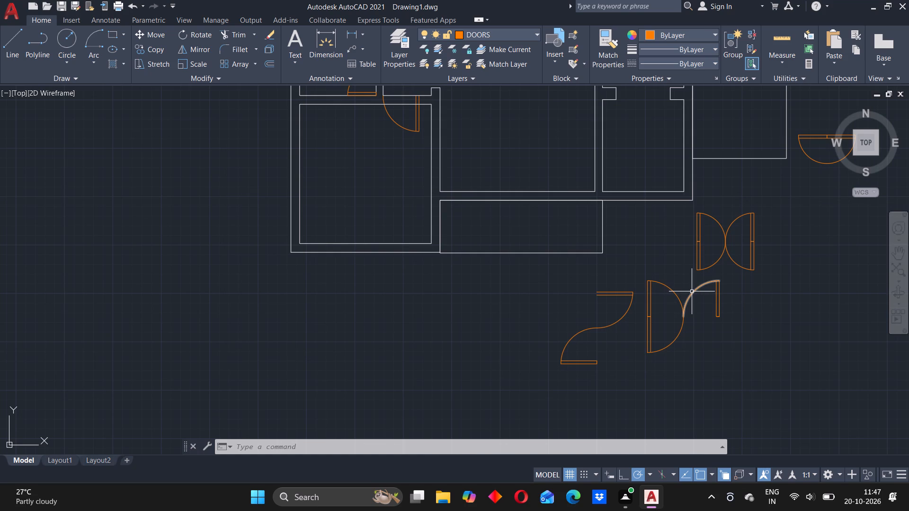
drag(689, 279, 694, 278)
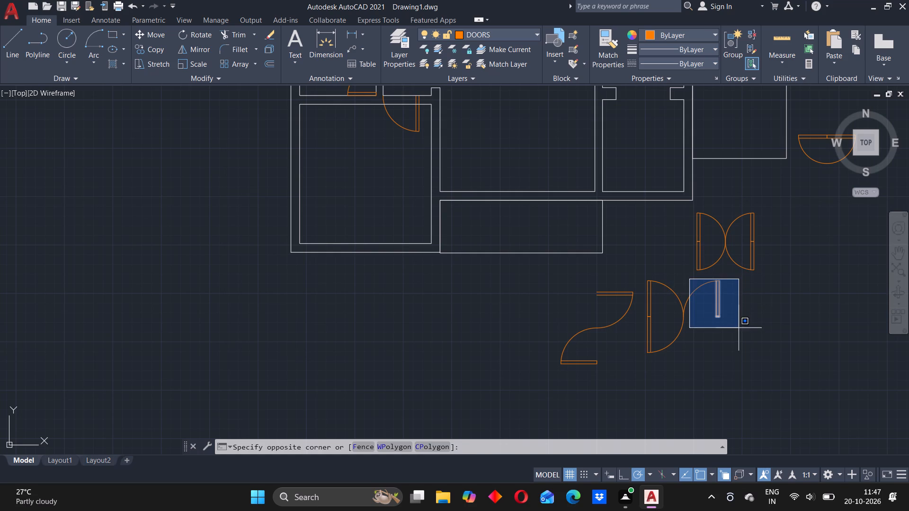
click(739, 328)
click(694, 294)
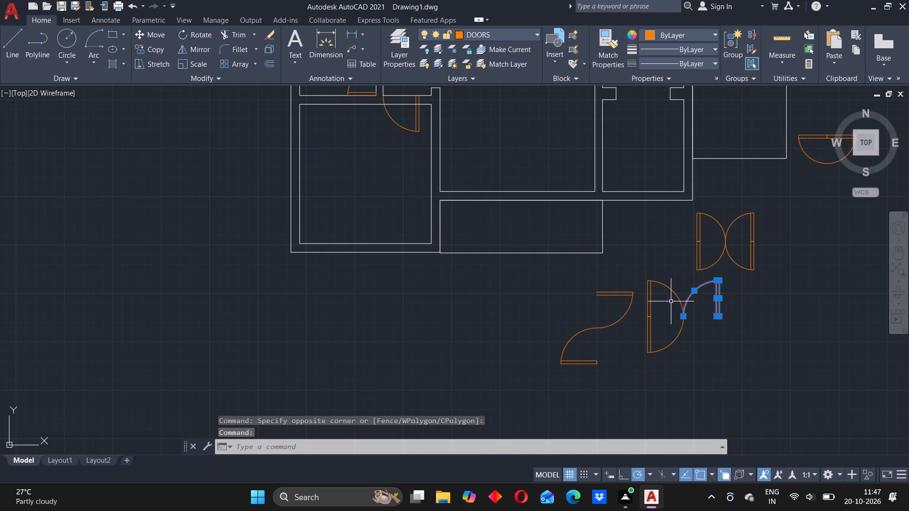
key(m)
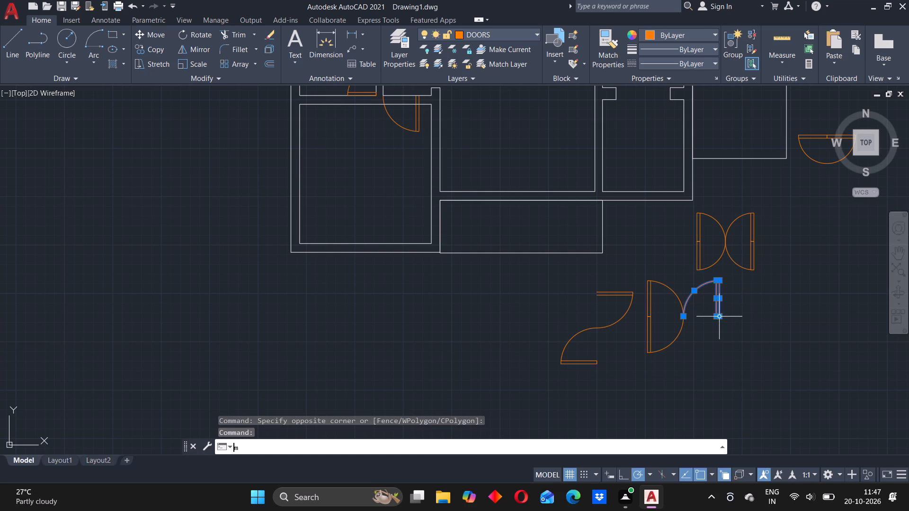
key(Return)
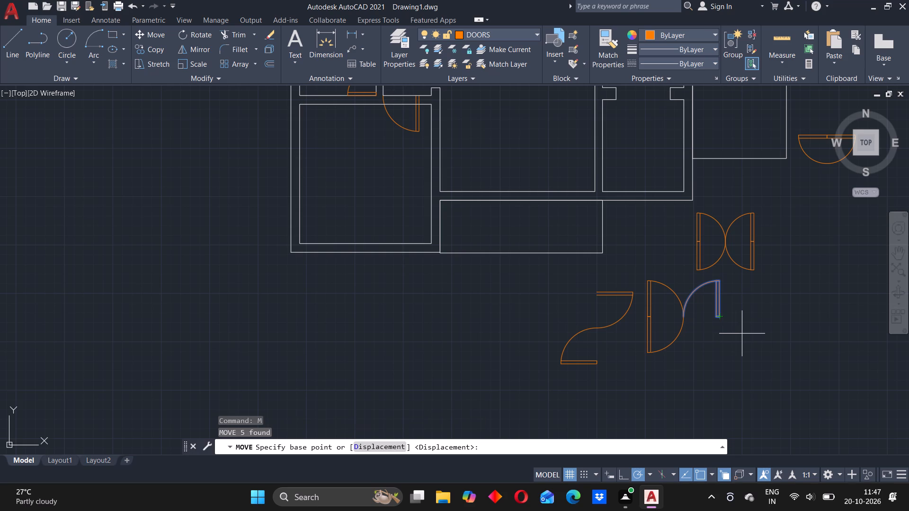
click(722, 319)
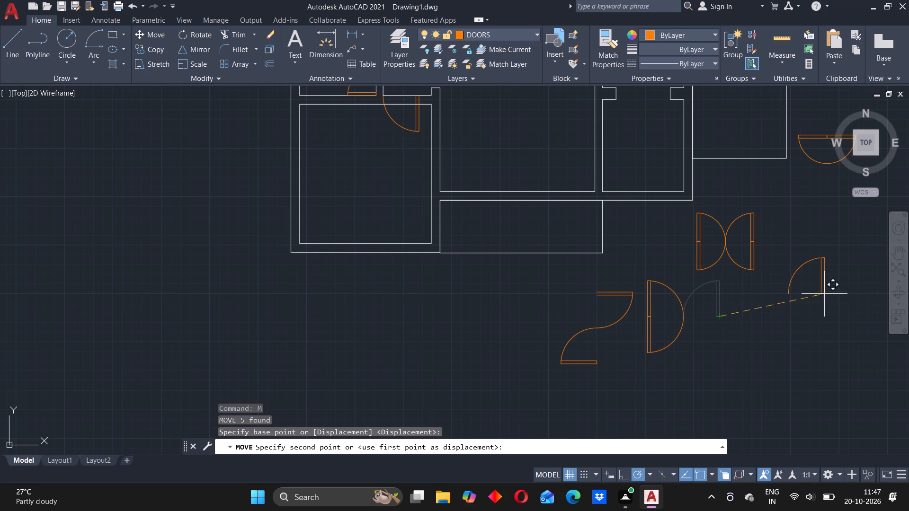
click(827, 292)
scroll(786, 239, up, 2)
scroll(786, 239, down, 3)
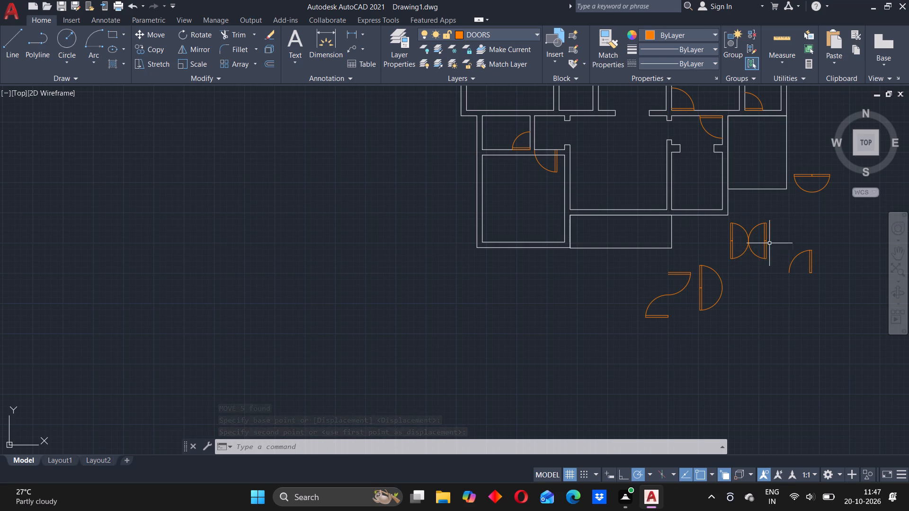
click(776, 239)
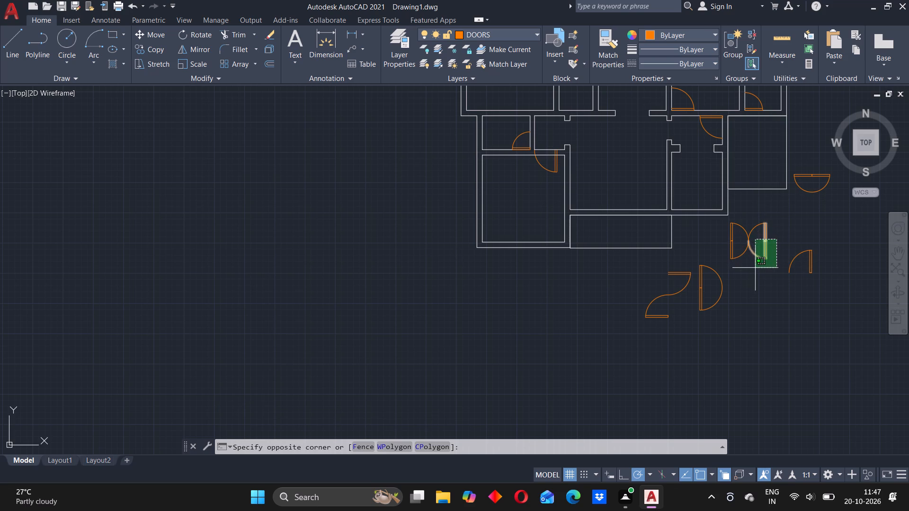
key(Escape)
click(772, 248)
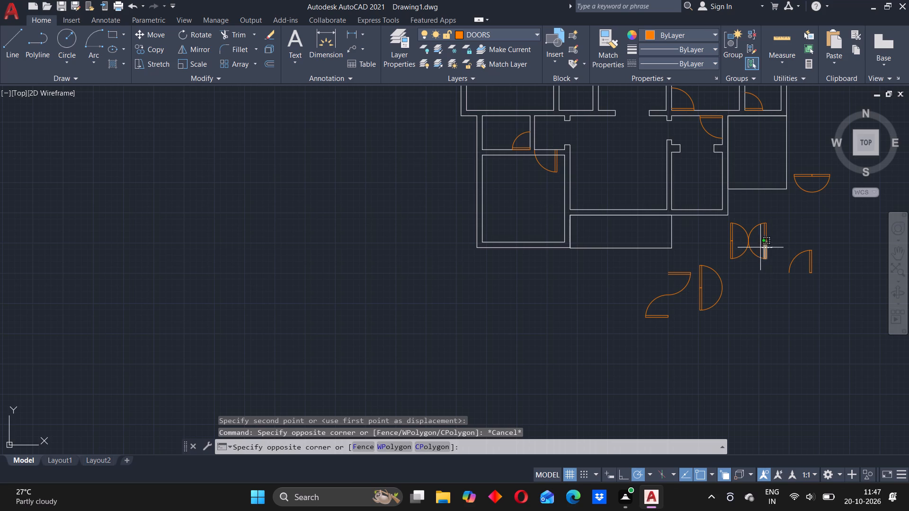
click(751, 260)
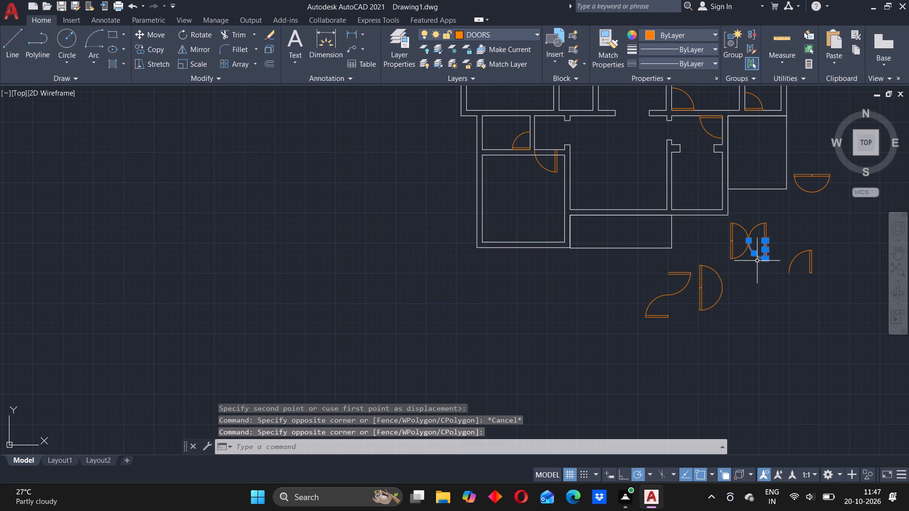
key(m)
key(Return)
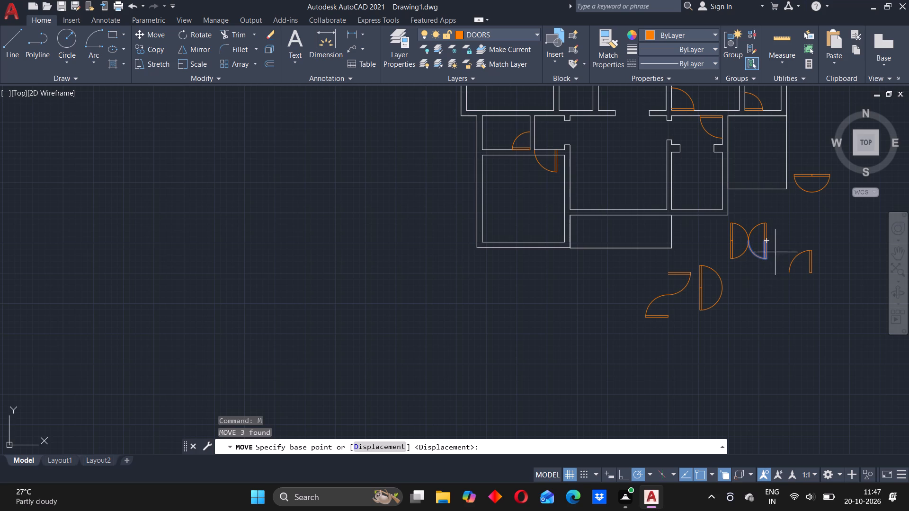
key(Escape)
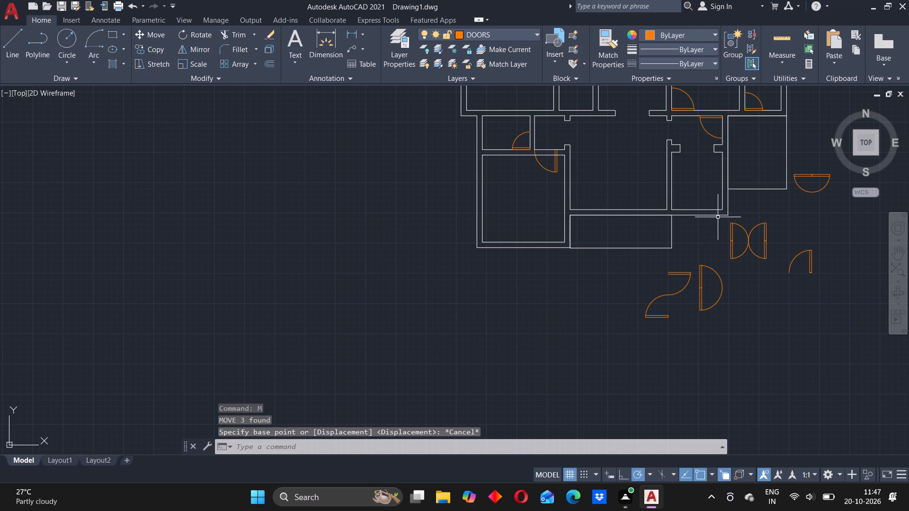
Move the northwest leaf of the western smaller-door set by its arc's southeast end to the separated larger leaf's southwest arc end.
click(723, 219)
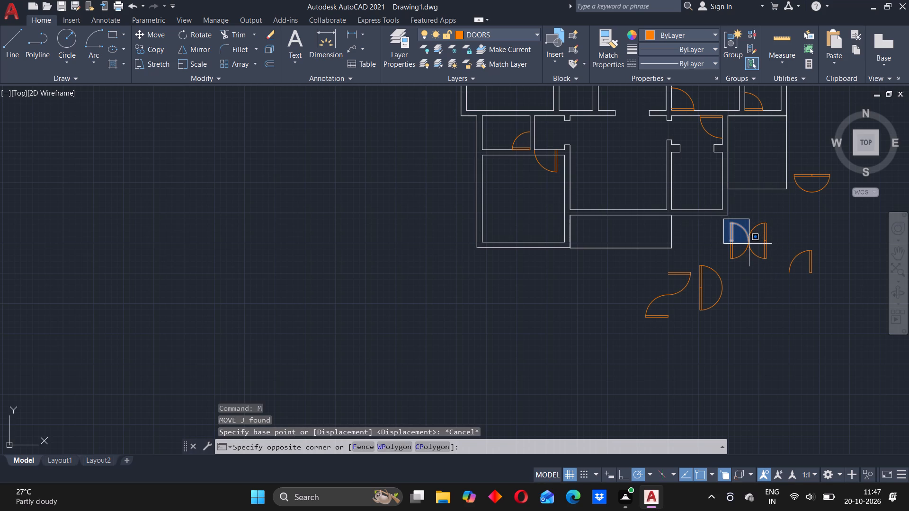
click(749, 244)
key(m)
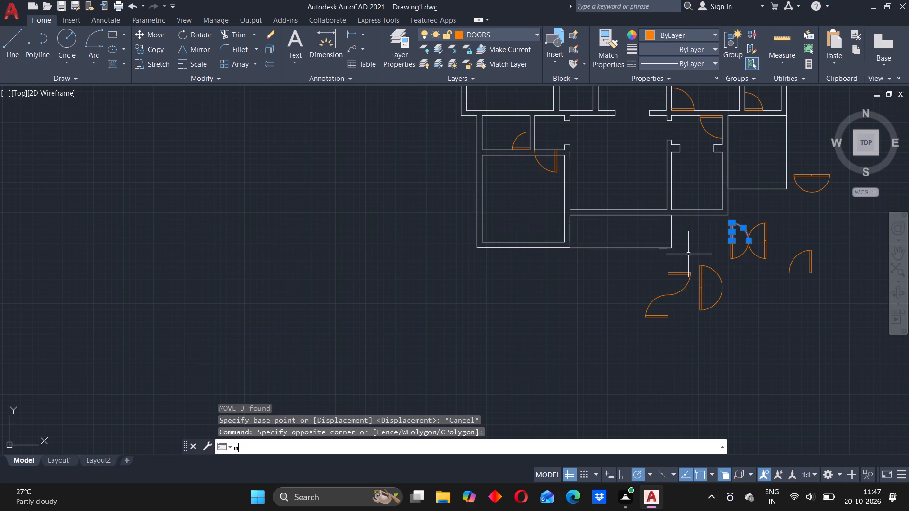
key(Return)
scroll(741, 246, up, 1)
scroll(736, 236, down, 2)
scroll(736, 236, up, 3)
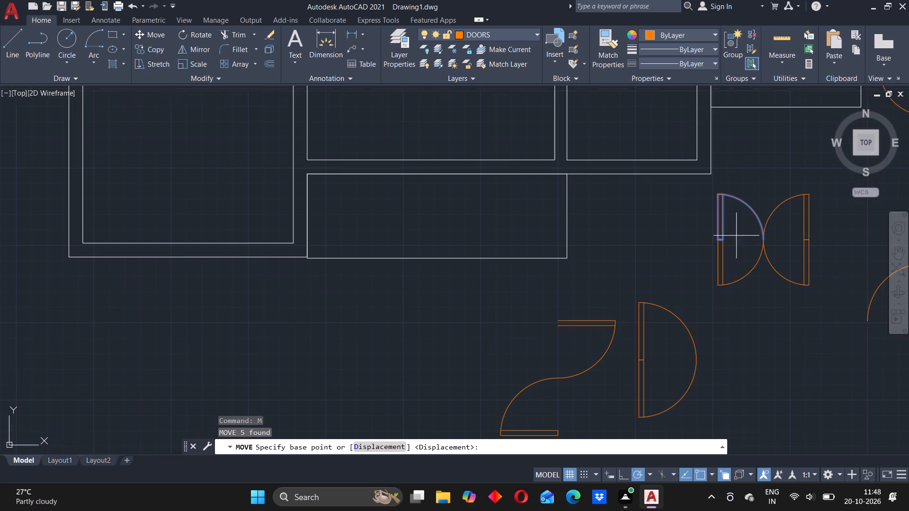
click(765, 240)
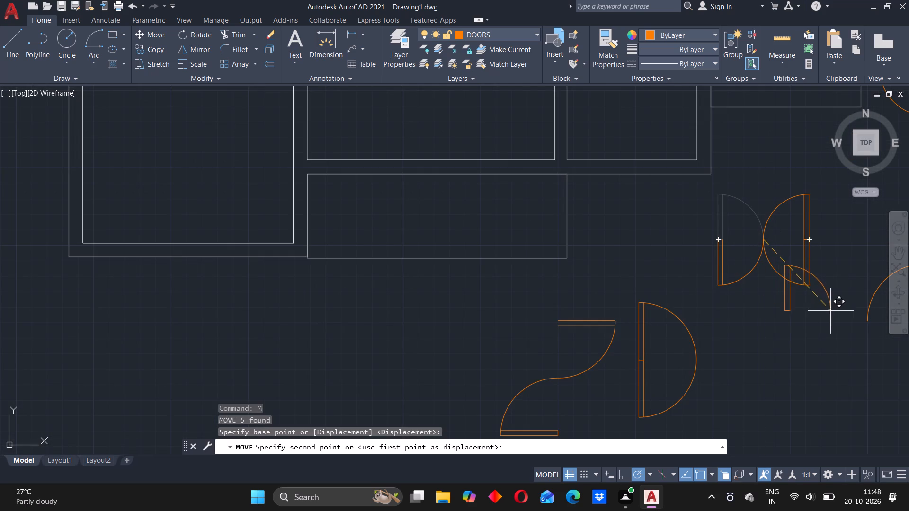
click(865, 320)
Move the joined pair of unequal leaves by their arcs' meeting point to the clear area below the southwest room.
scroll(829, 256, up, 4)
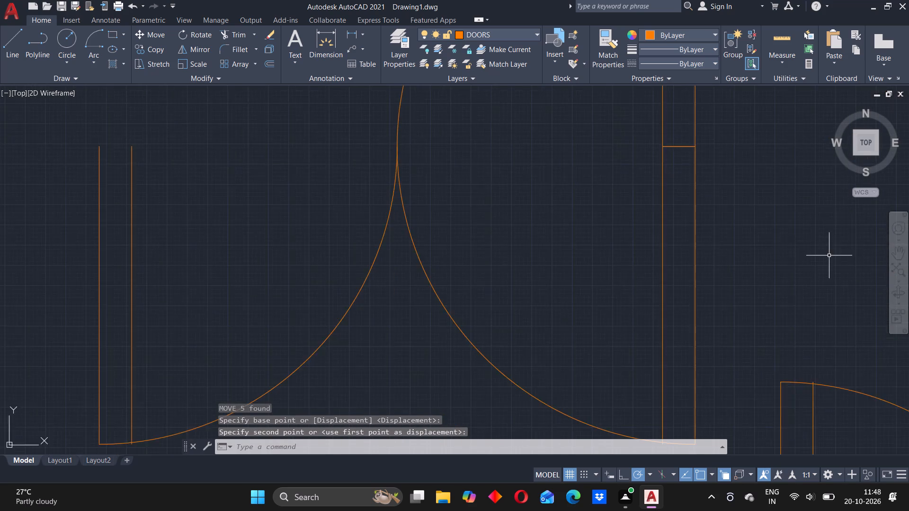
scroll(827, 256, down, 4)
scroll(835, 306, up, 2)
scroll(835, 306, down, 4)
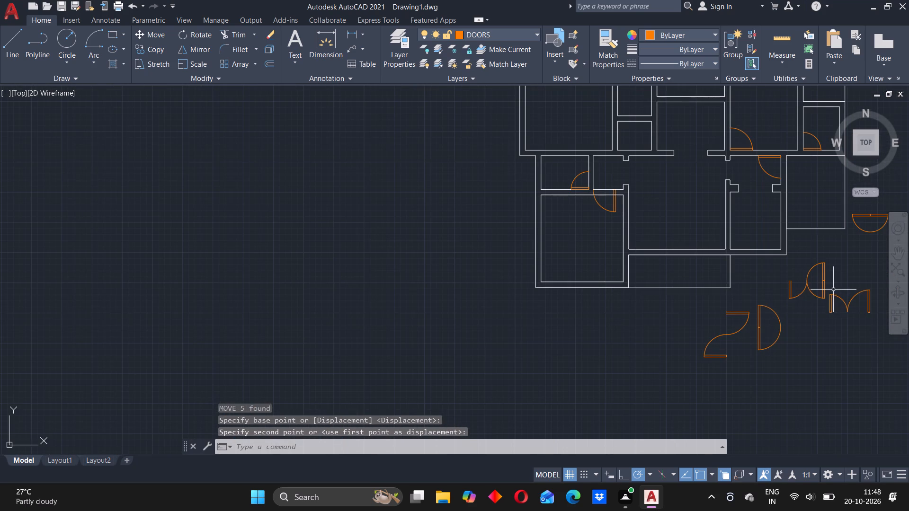
click(829, 289)
click(879, 335)
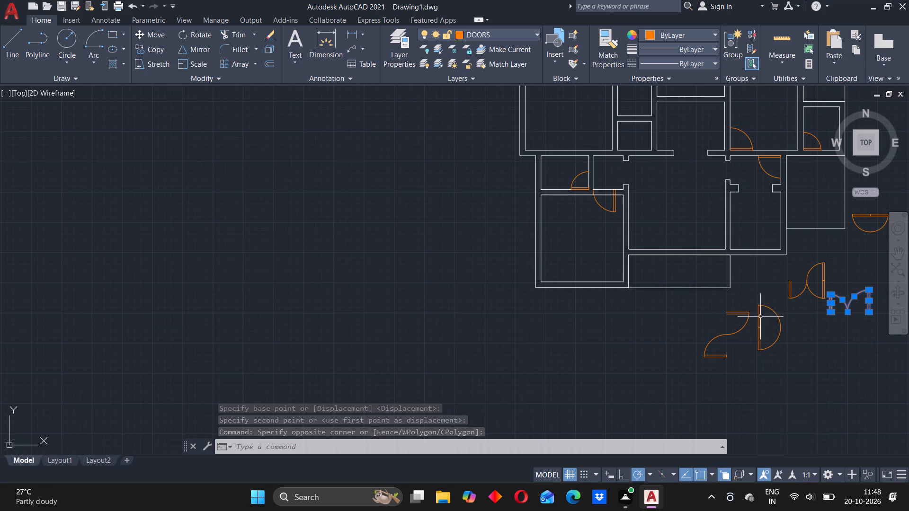
key(m)
key(Return)
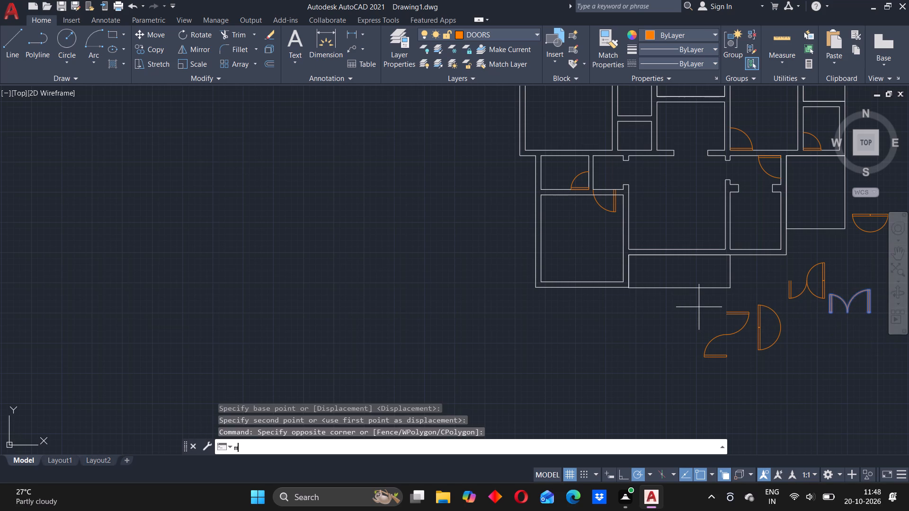
click(850, 314)
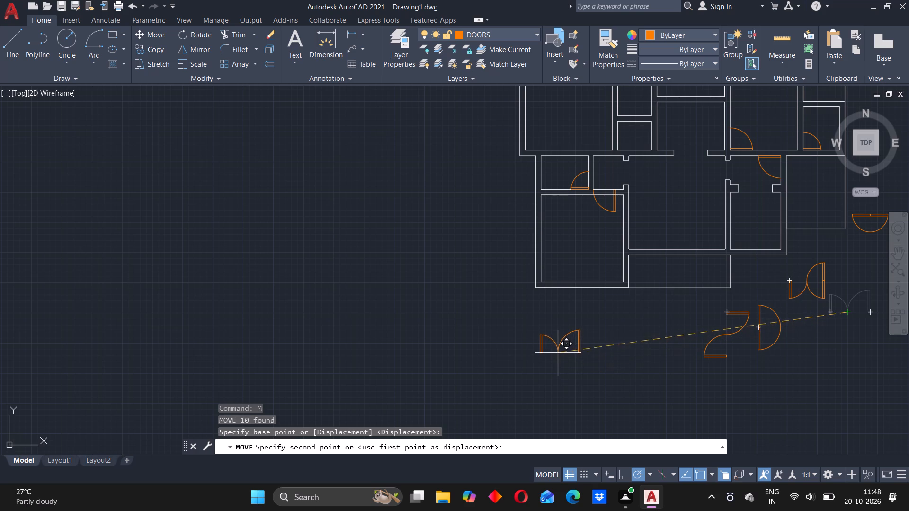
click(558, 352)
Move the joined unequal double door by its southeast corner onto the outer face of the central hall's south wall, near the hall's southeast corner.
drag(518, 318, 534, 317)
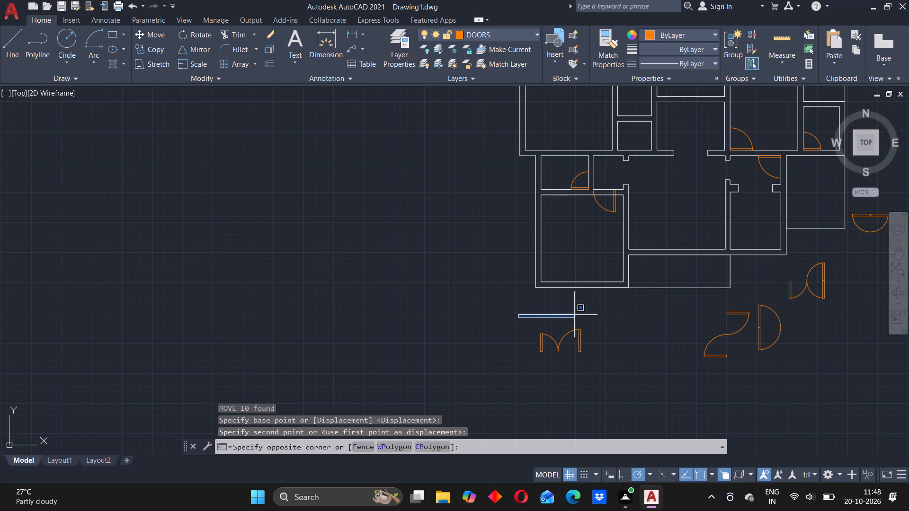
click(597, 363)
key(m)
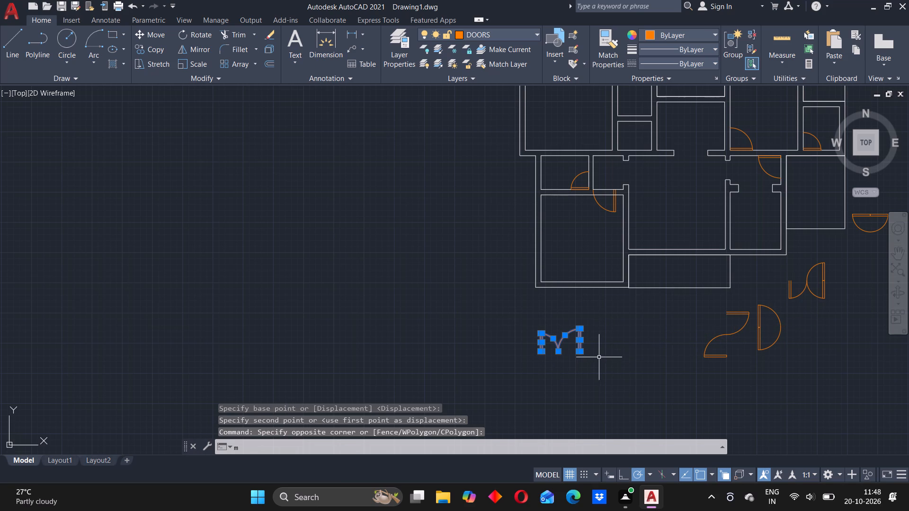
key(Return)
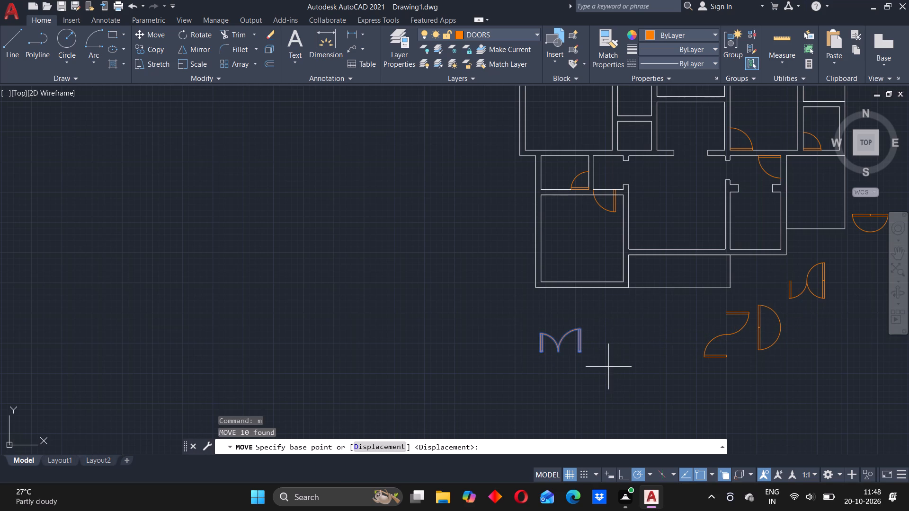
scroll(582, 354, down, 4)
scroll(582, 353, up, 8)
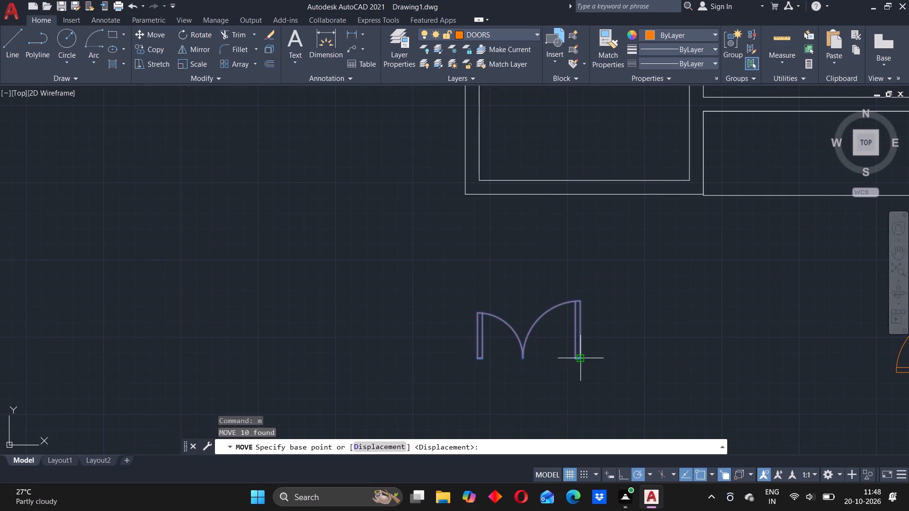
click(583, 358)
scroll(719, 255, up, 2)
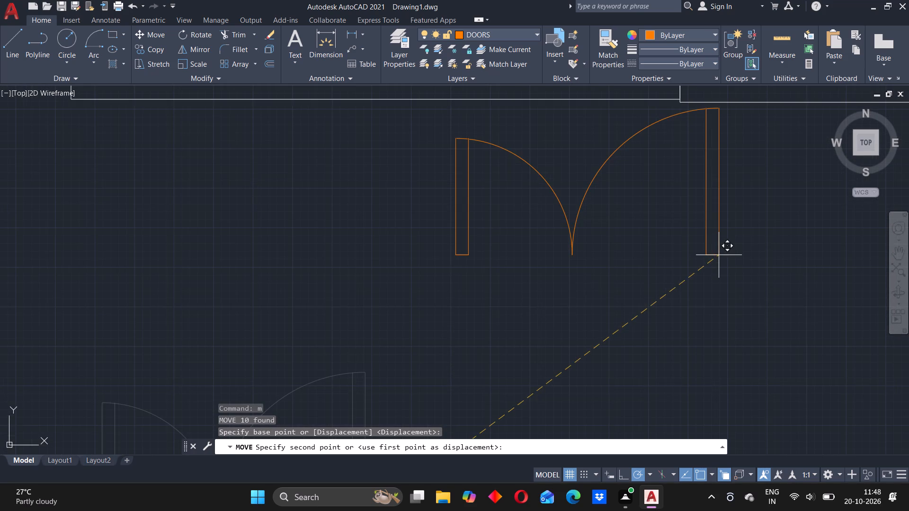
scroll(719, 255, up, 2)
scroll(655, 260, down, 3)
scroll(655, 260, up, 7)
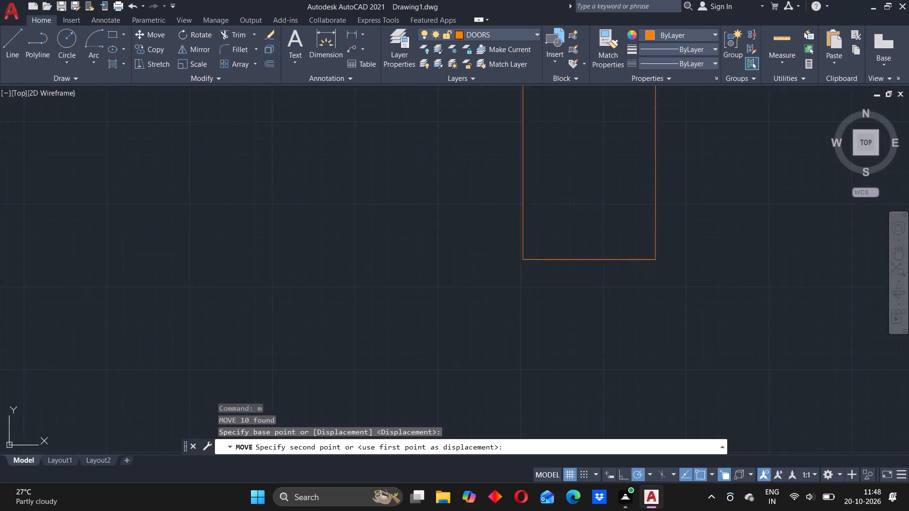
scroll(655, 260, down, 10)
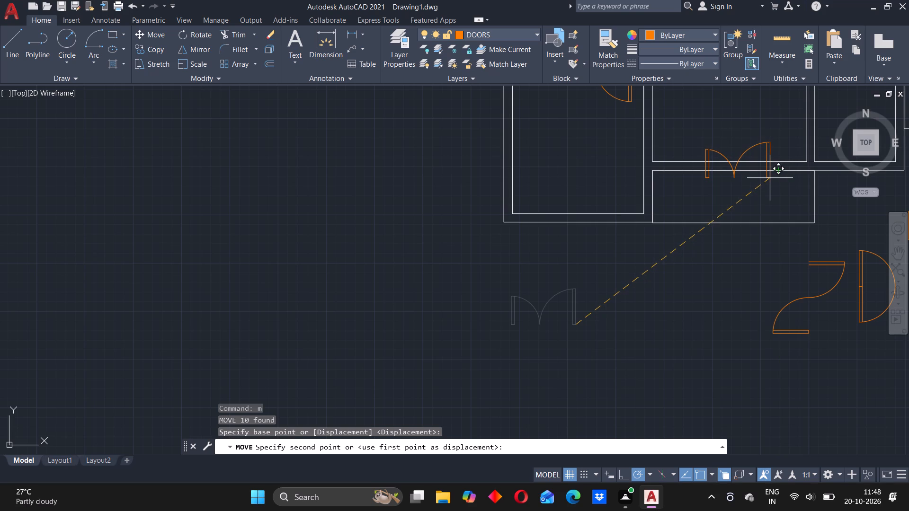
click(804, 171)
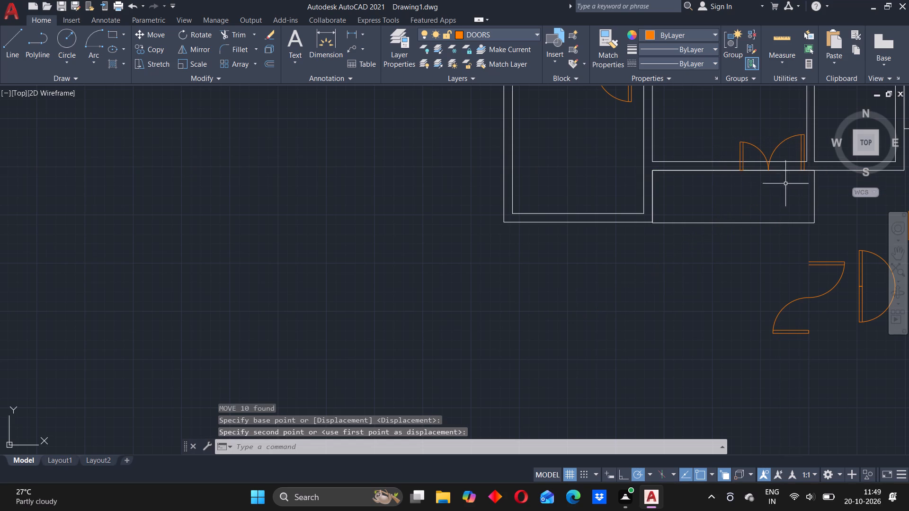
Examine the floor plan's placed doors and the spare door leaves outside the southeast side.
scroll(746, 216, up, 1)
scroll(747, 216, down, 8)
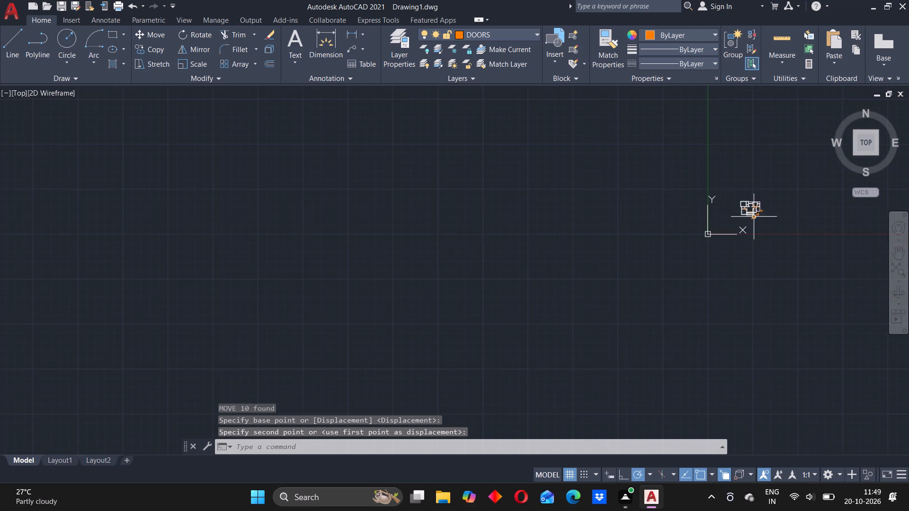
scroll(753, 217, up, 5)
scroll(776, 154, down, 3)
scroll(778, 153, up, 4)
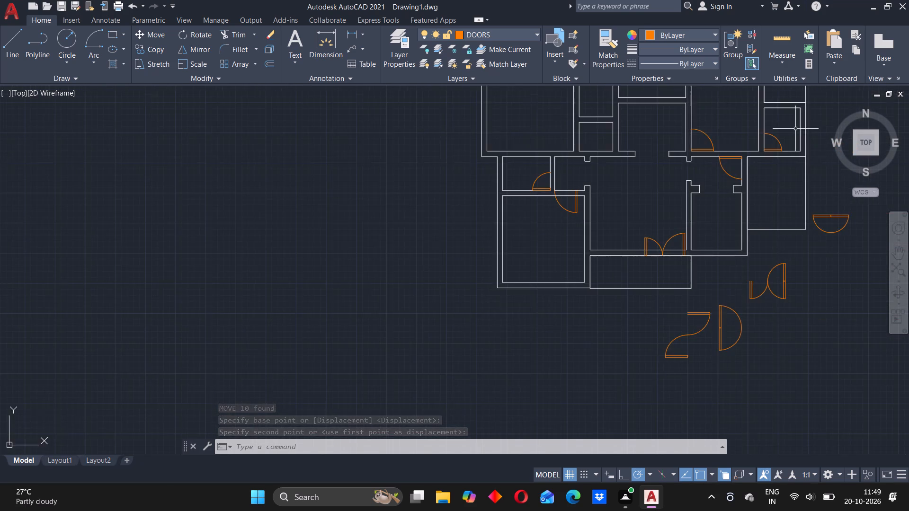
scroll(795, 127, down, 4)
scroll(807, 114, up, 4)
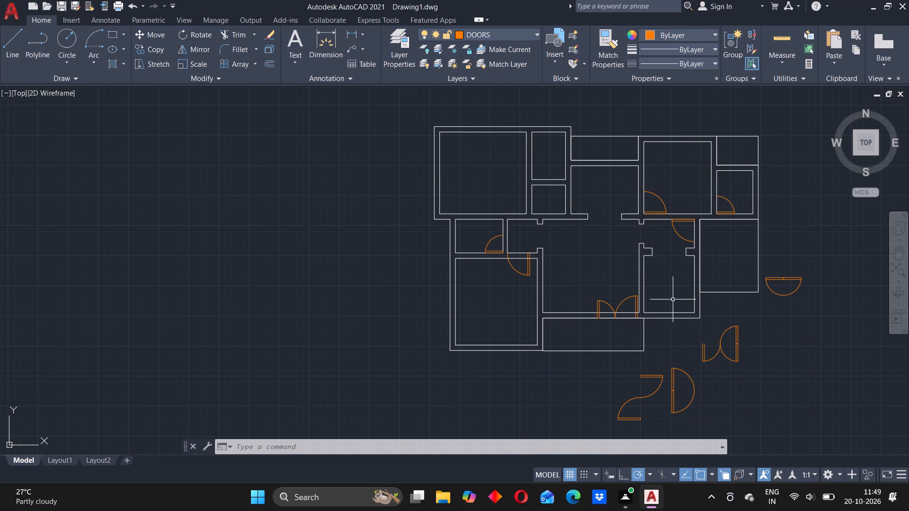
scroll(652, 270, down, 2)
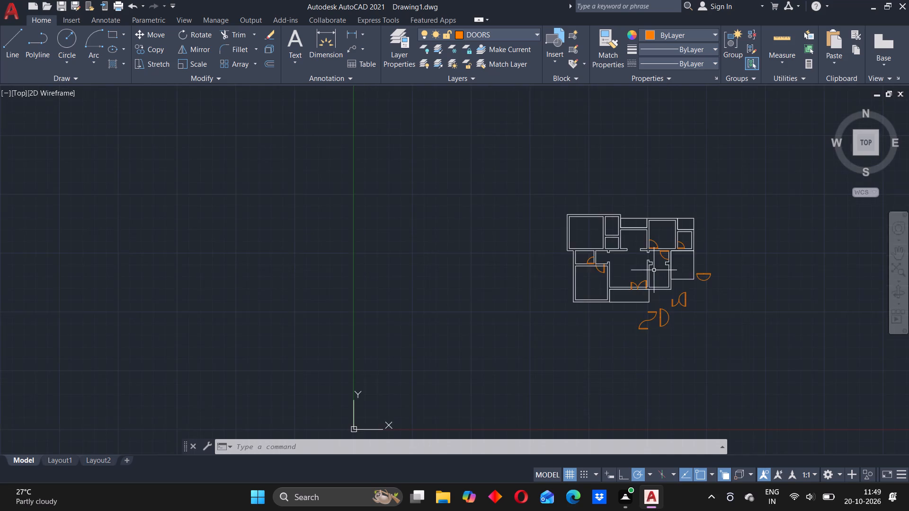
scroll(654, 270, up, 3)
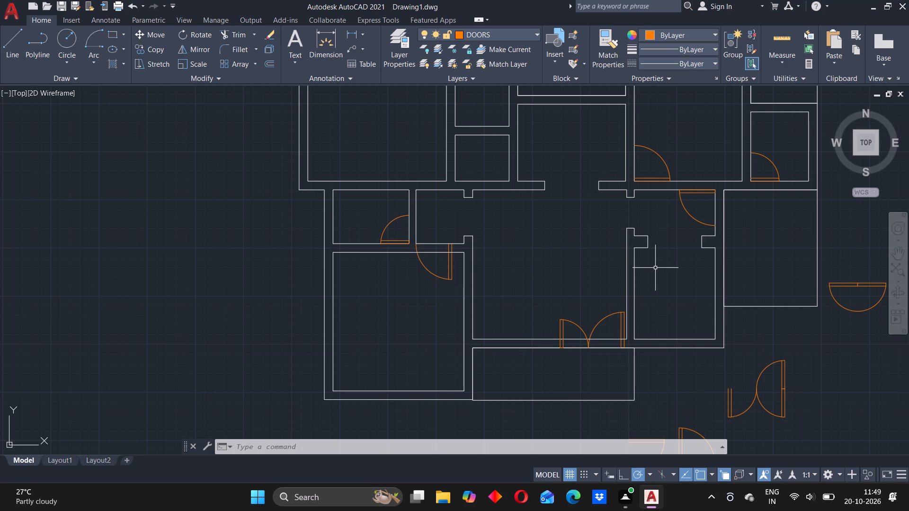
scroll(668, 220, up, 2)
scroll(668, 224, down, 3)
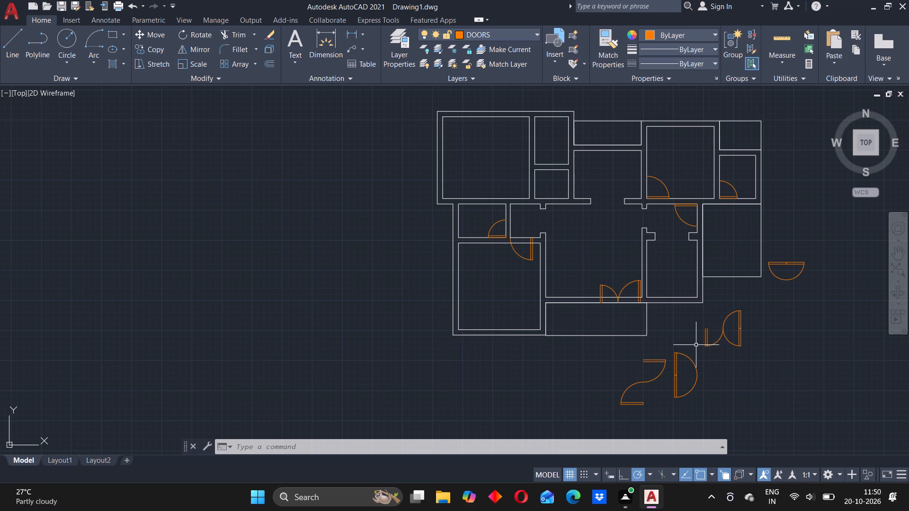
Move the southwest leaf of the S-shaped larger-door pair by its southeast corner to the inner southeast corner of the large northwest room.
click(625, 378)
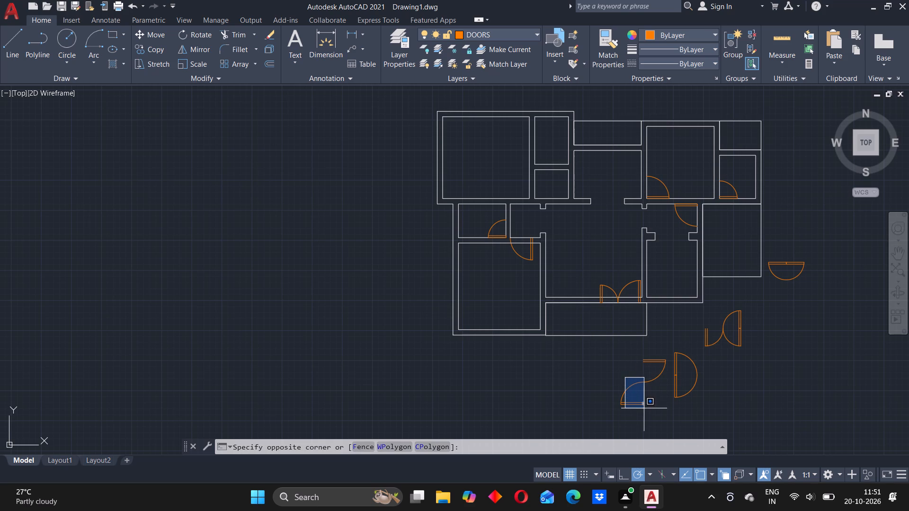
key(Escape)
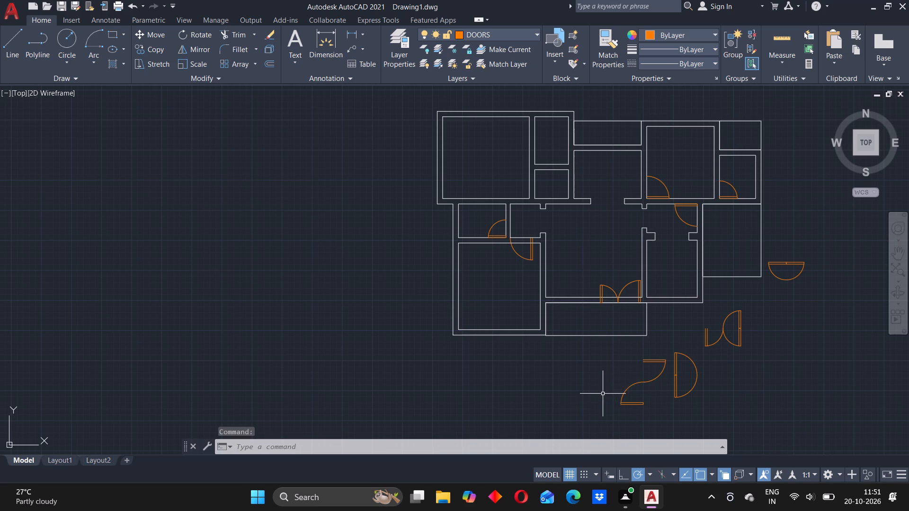
click(596, 375)
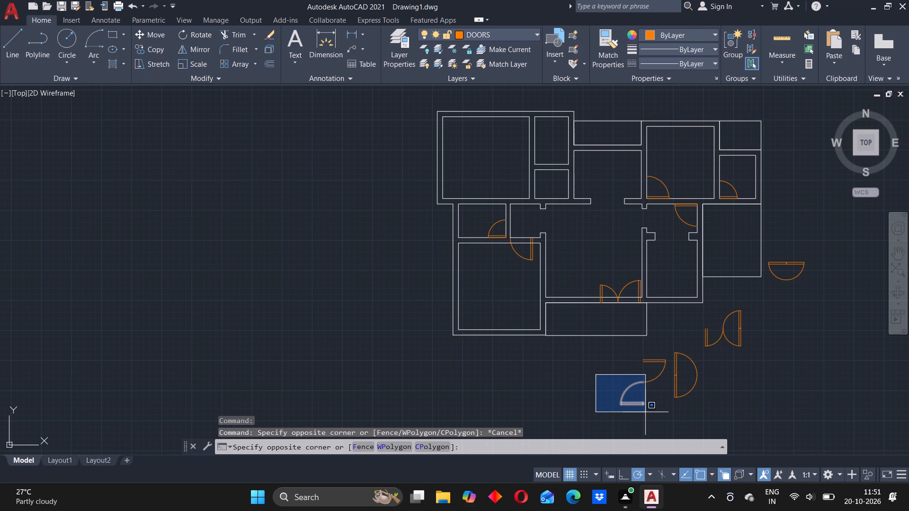
click(645, 413)
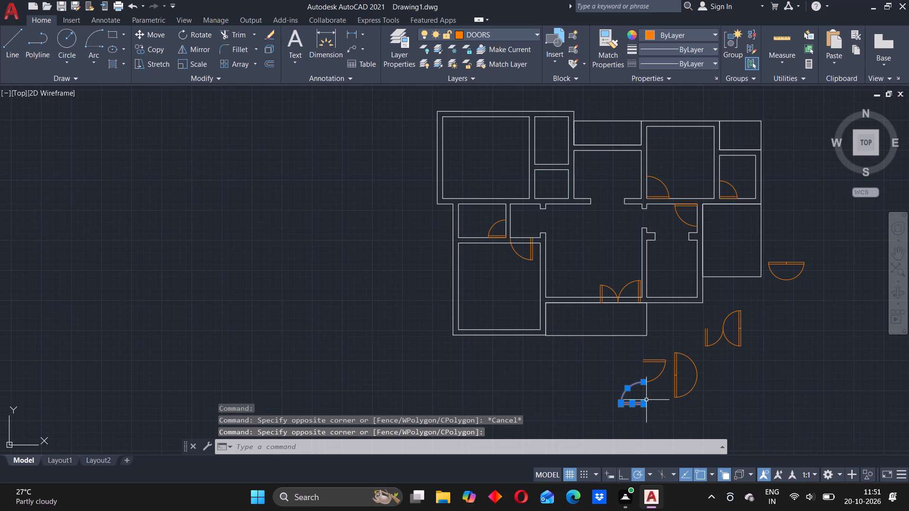
key(m)
key(Return)
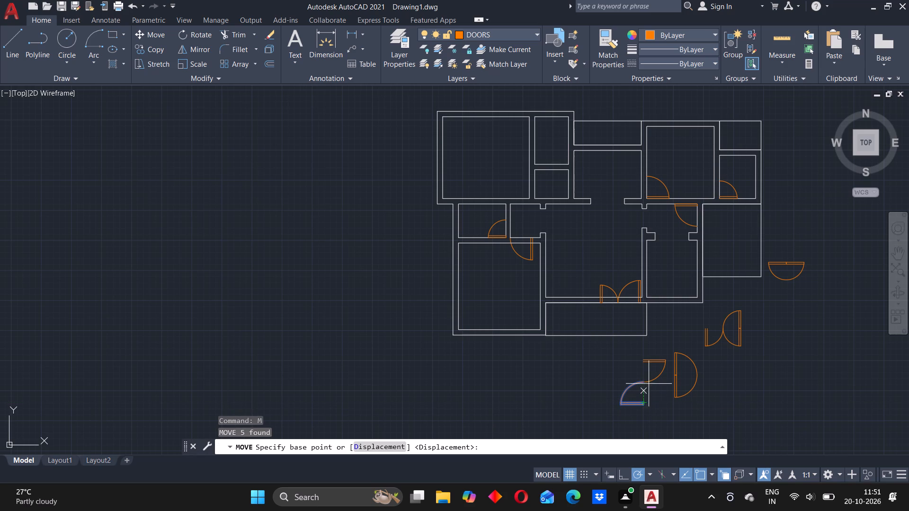
scroll(641, 403, up, 3)
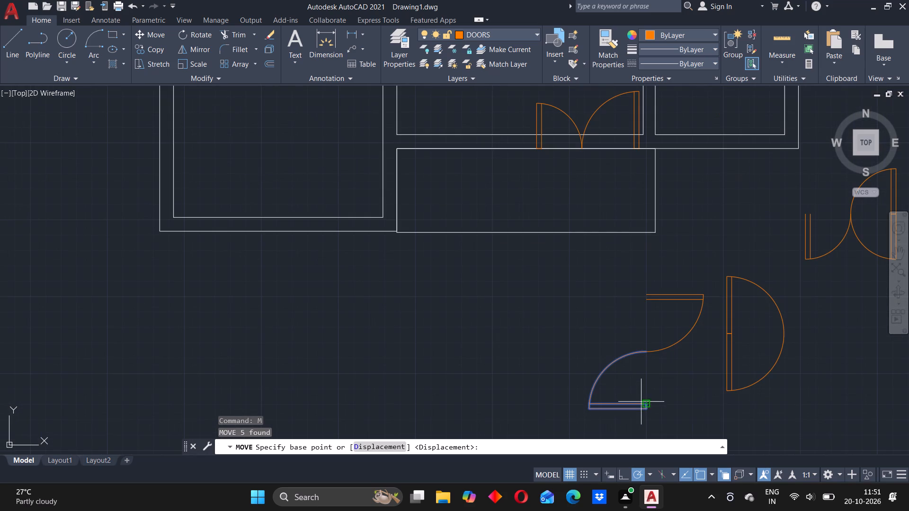
click(649, 410)
scroll(479, 166, up, 2)
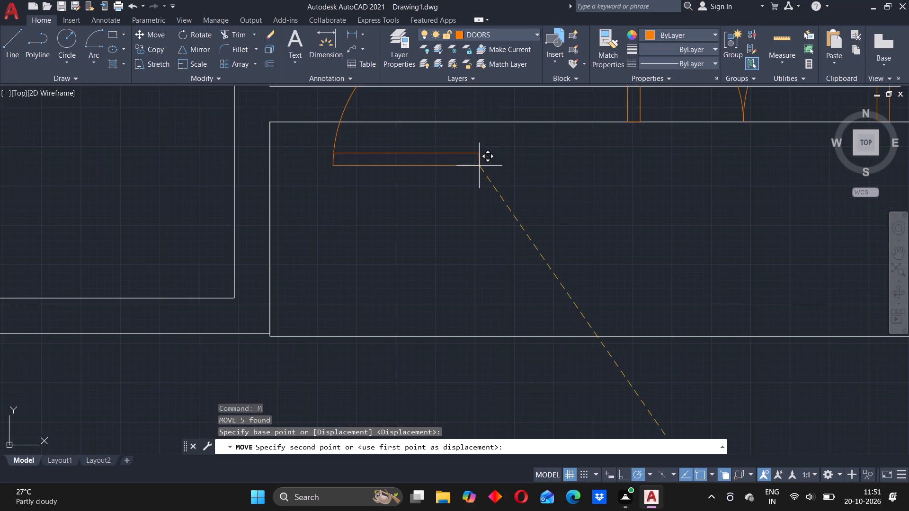
scroll(479, 166, down, 8)
scroll(451, 119, up, 4)
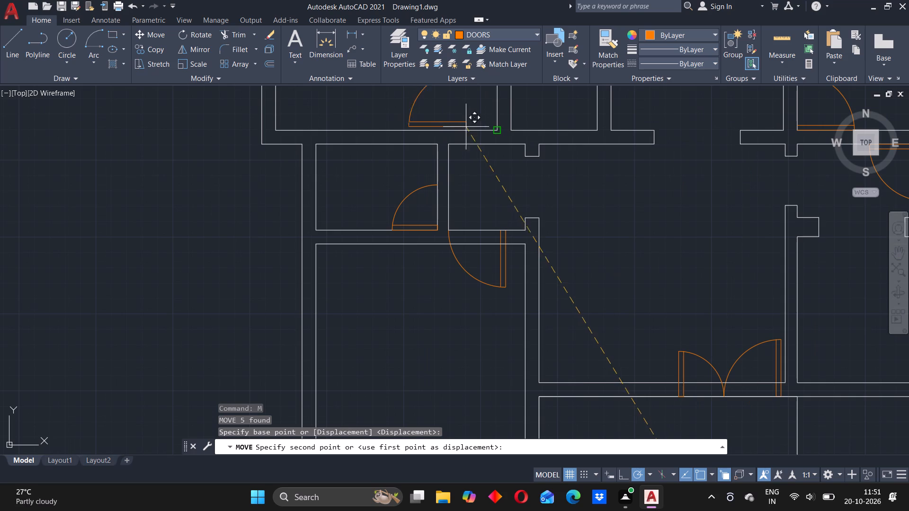
click(497, 133)
Move the northeast leaf of the three-leaf smaller-door set by its southeast corner to the inner southeast corner of the small room beside the northwest room.
scroll(583, 232, up, 2)
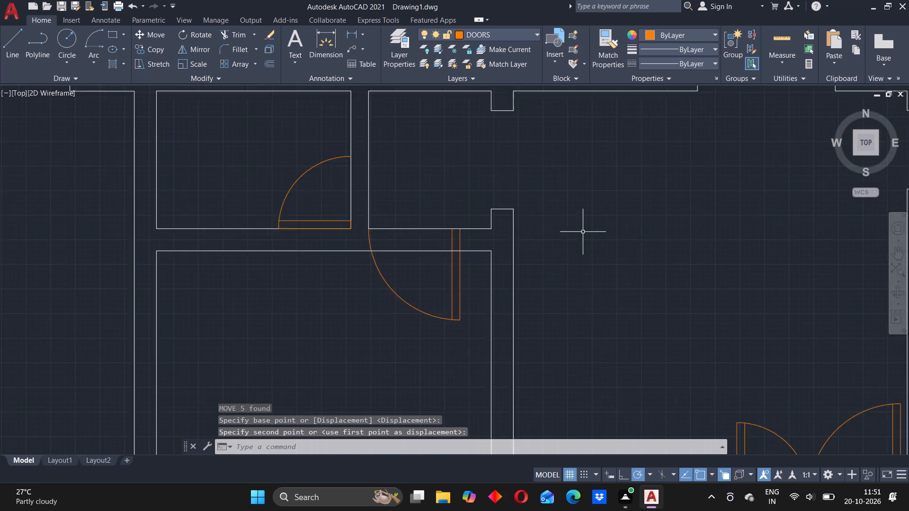
scroll(583, 232, down, 6)
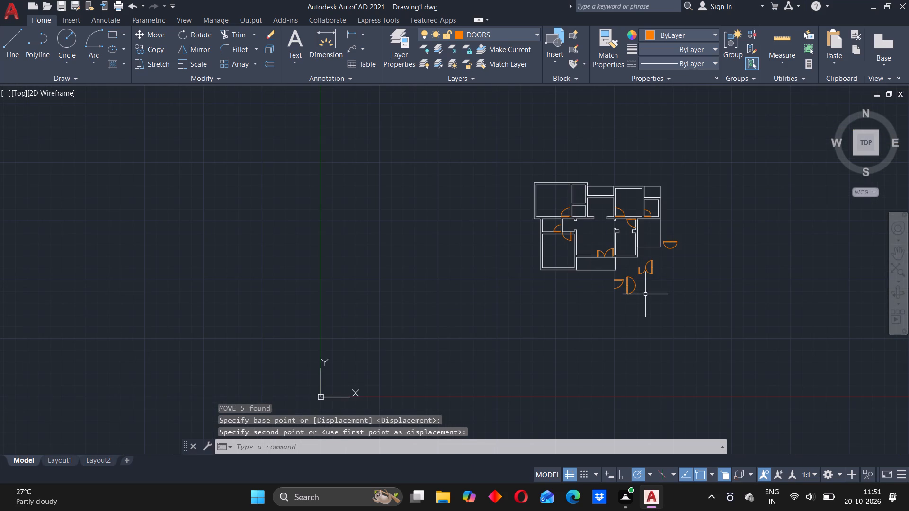
scroll(632, 283, up, 2)
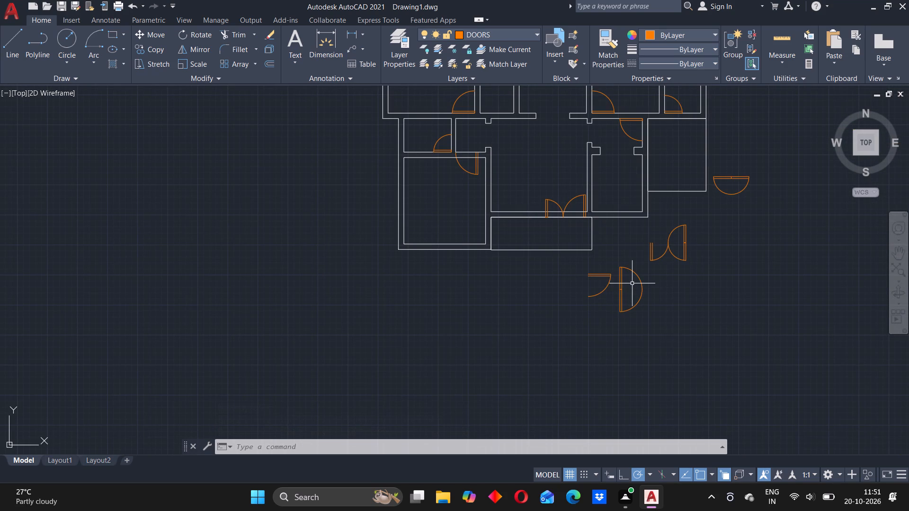
click(668, 220)
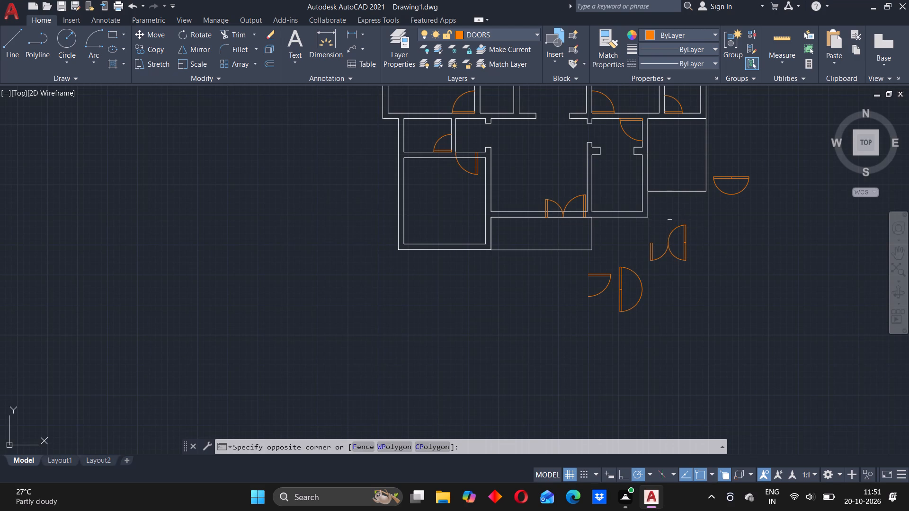
click(698, 244)
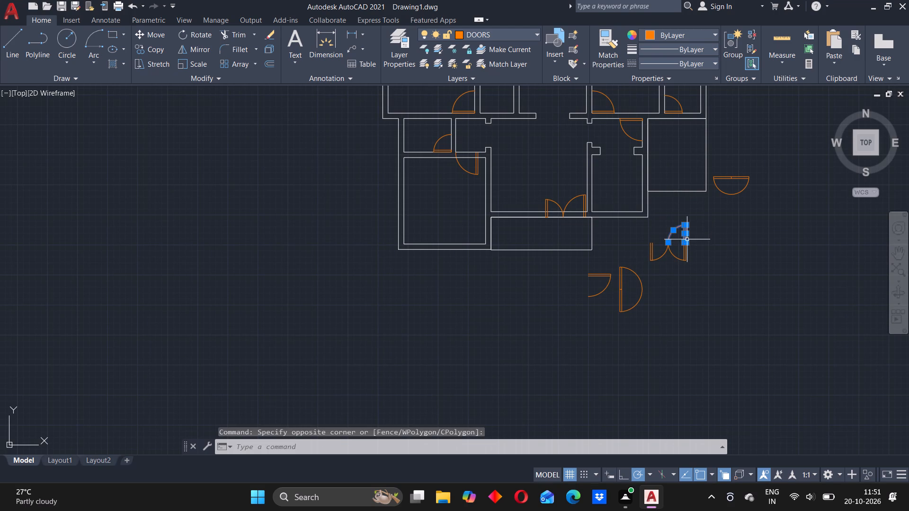
key(m)
key(Return)
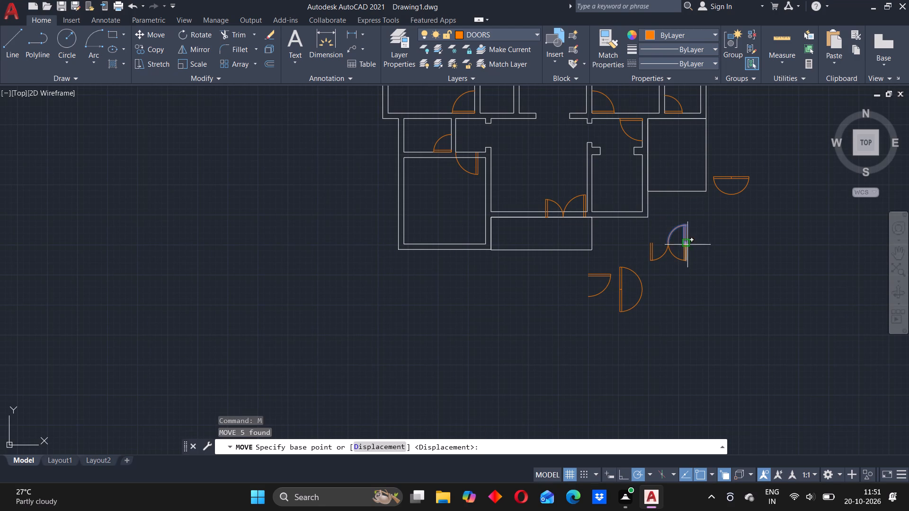
scroll(678, 245, up, 2)
scroll(676, 243, down, 3)
scroll(677, 241, up, 4)
click(695, 248)
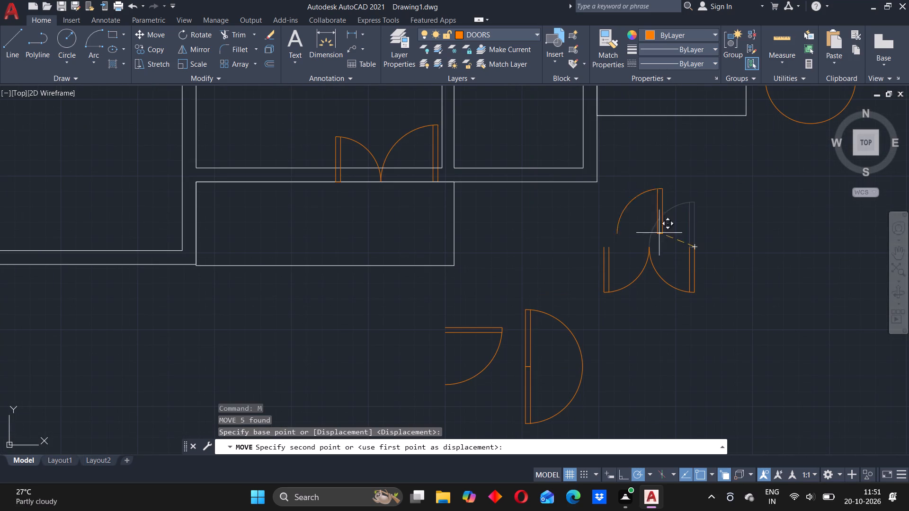
scroll(401, 172, up, 3)
scroll(401, 171, down, 7)
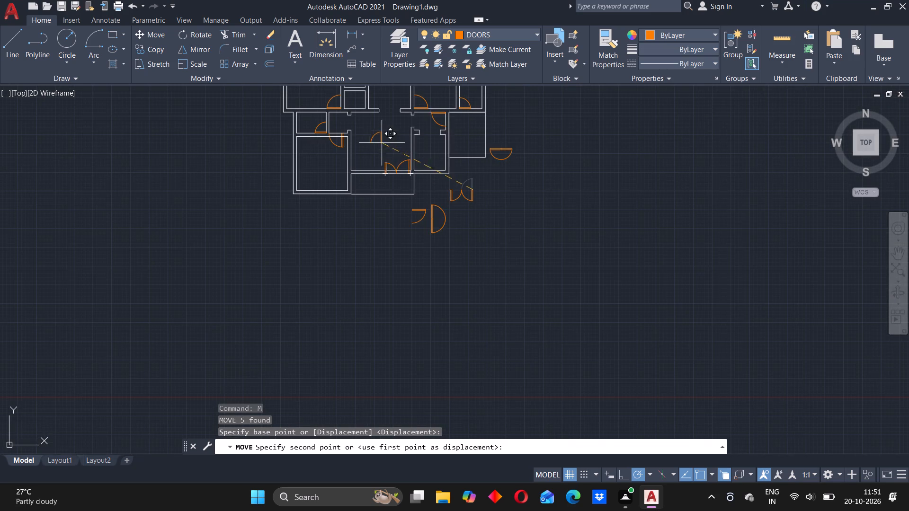
scroll(383, 132, up, 2)
scroll(385, 129, down, 4)
scroll(373, 122, up, 7)
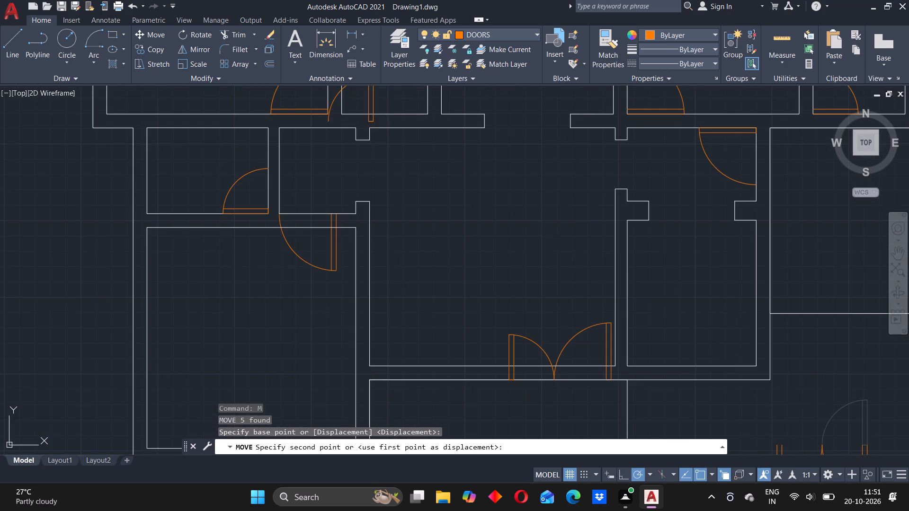
click(429, 117)
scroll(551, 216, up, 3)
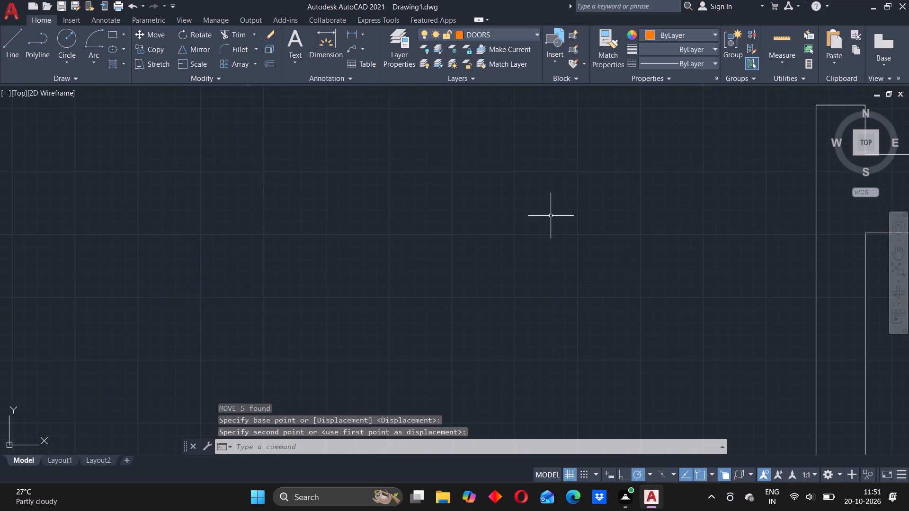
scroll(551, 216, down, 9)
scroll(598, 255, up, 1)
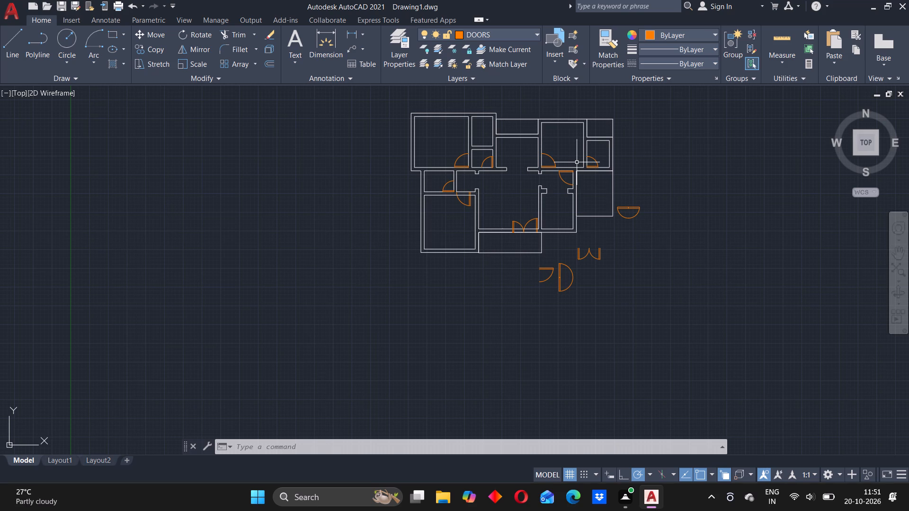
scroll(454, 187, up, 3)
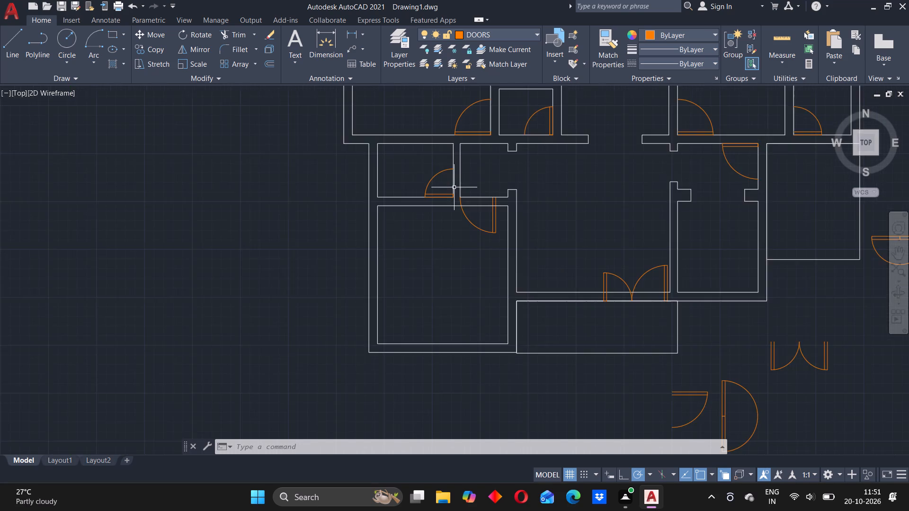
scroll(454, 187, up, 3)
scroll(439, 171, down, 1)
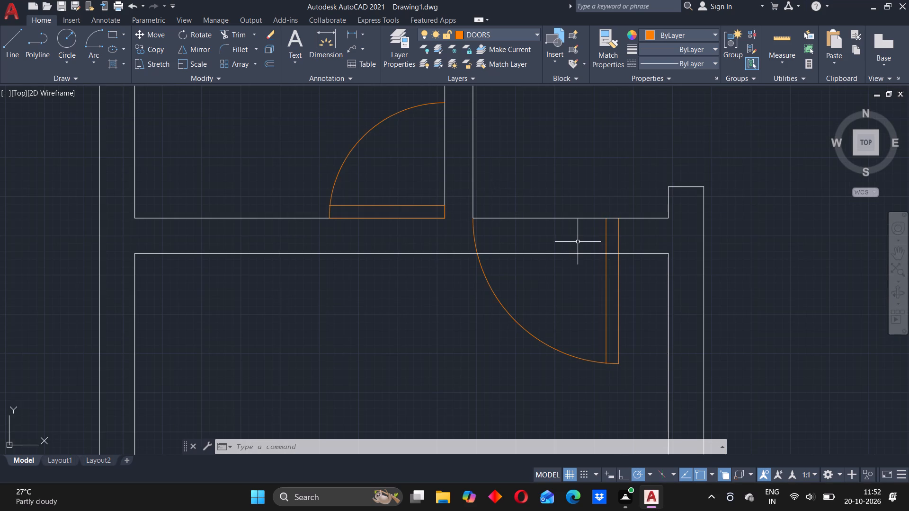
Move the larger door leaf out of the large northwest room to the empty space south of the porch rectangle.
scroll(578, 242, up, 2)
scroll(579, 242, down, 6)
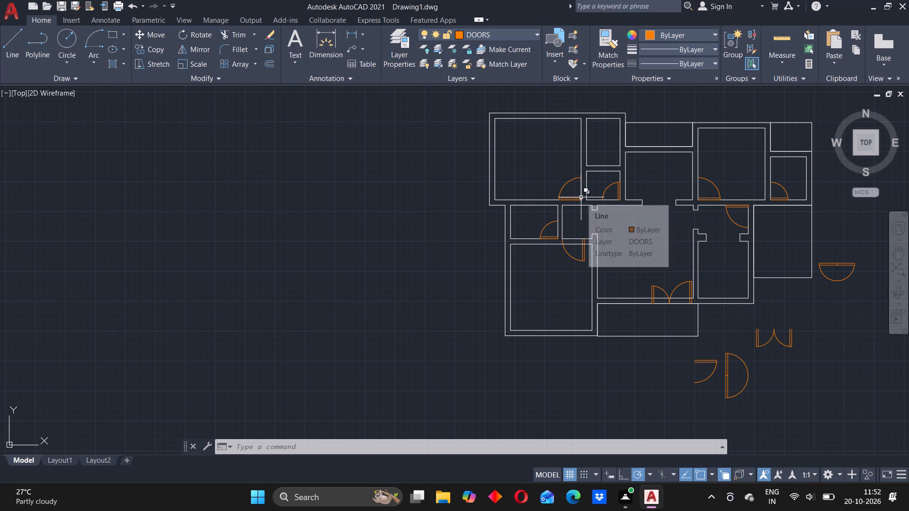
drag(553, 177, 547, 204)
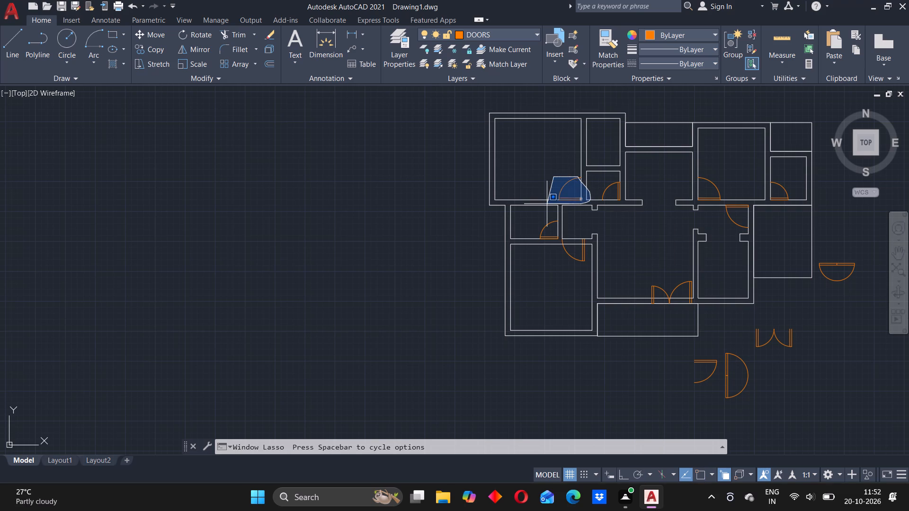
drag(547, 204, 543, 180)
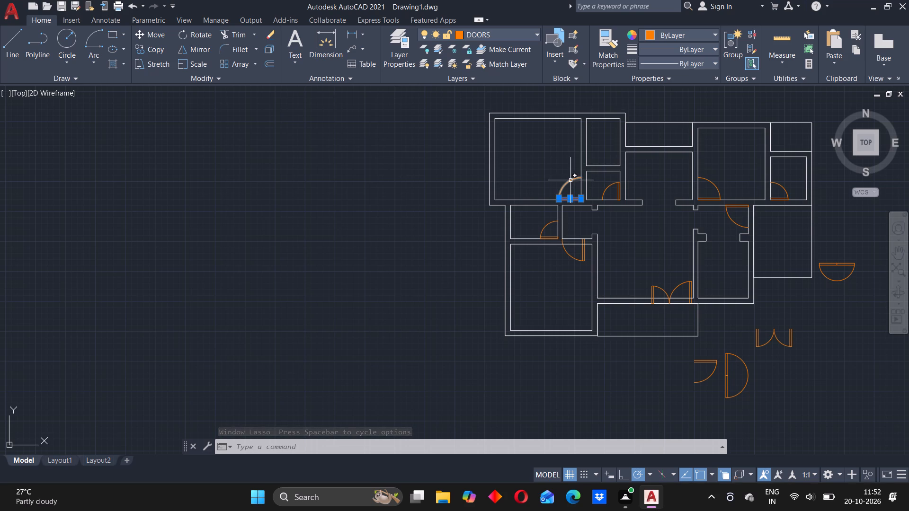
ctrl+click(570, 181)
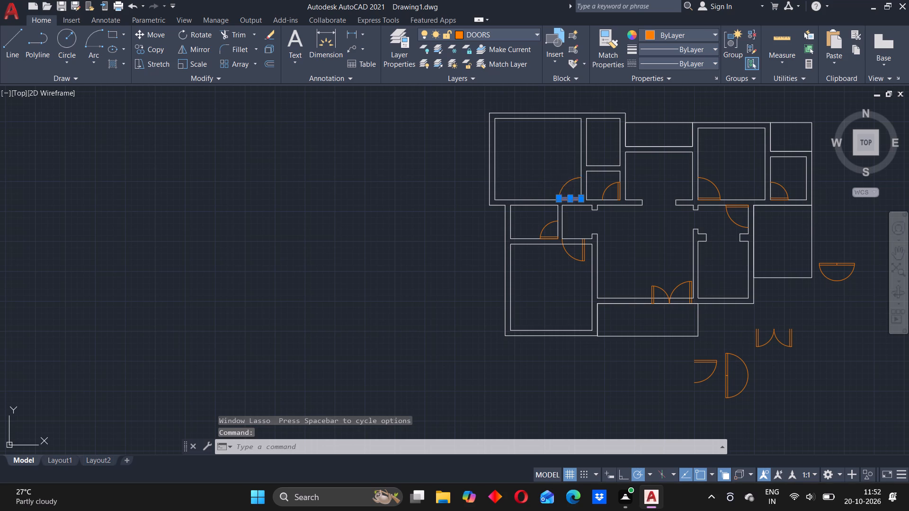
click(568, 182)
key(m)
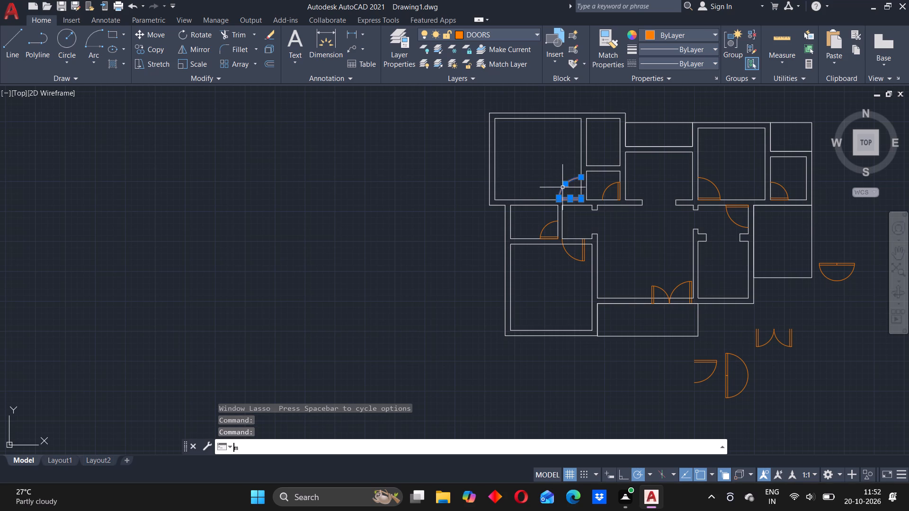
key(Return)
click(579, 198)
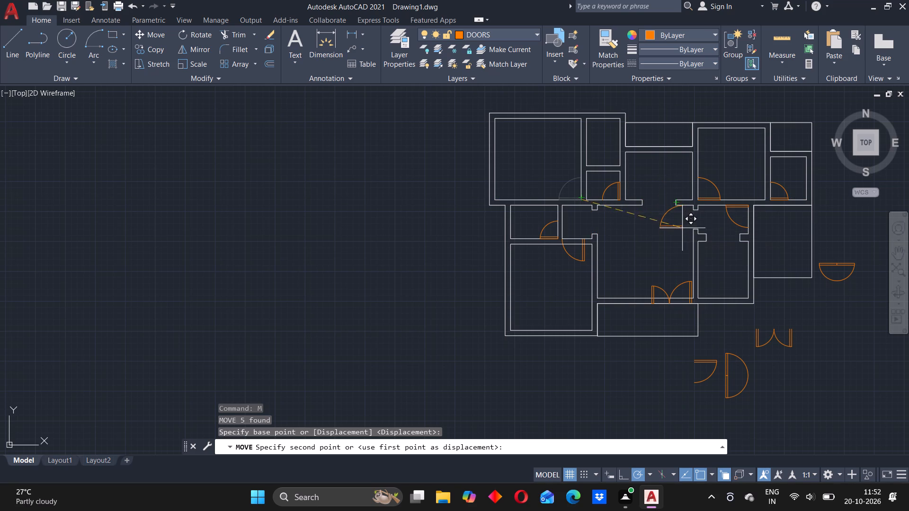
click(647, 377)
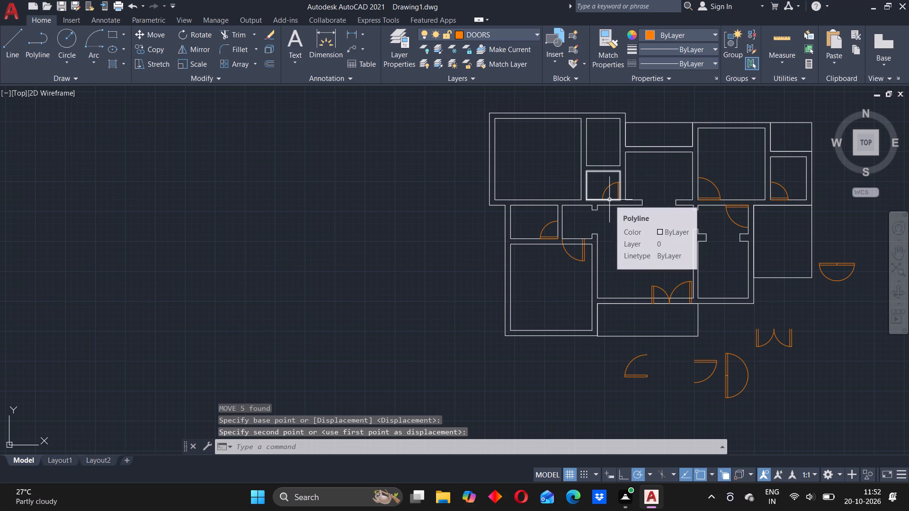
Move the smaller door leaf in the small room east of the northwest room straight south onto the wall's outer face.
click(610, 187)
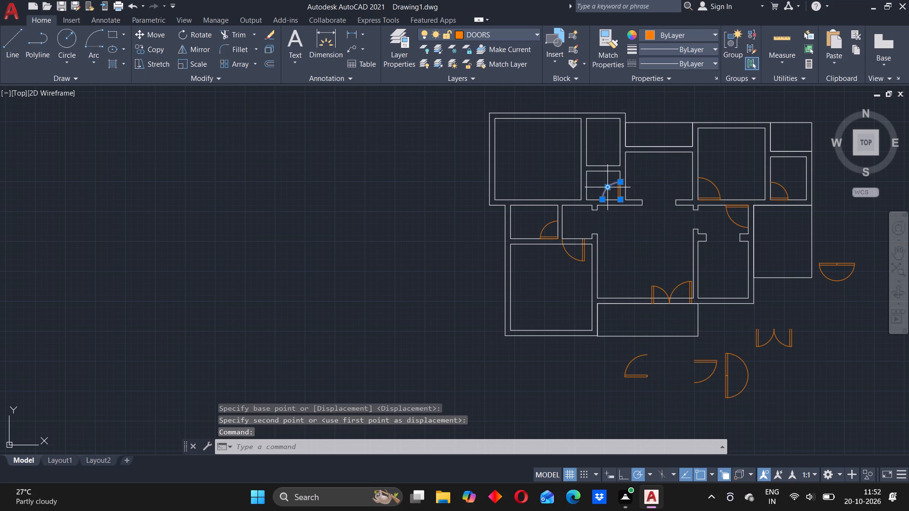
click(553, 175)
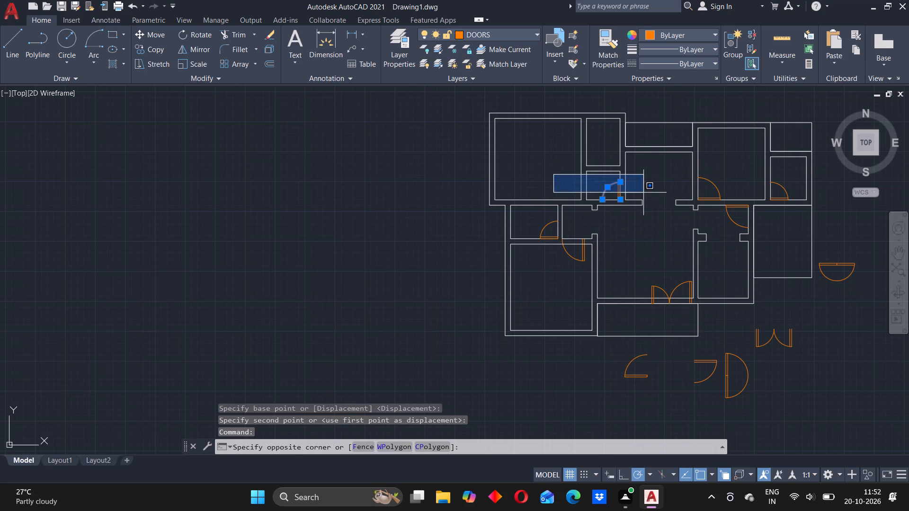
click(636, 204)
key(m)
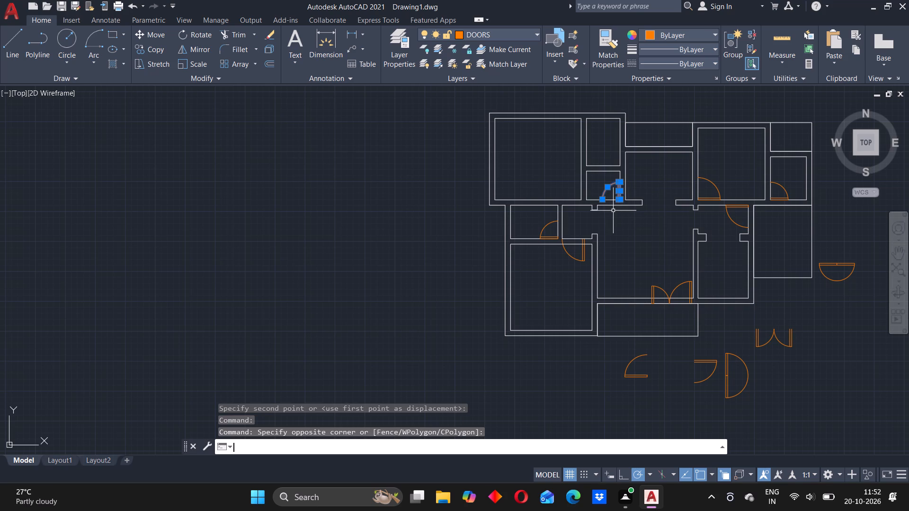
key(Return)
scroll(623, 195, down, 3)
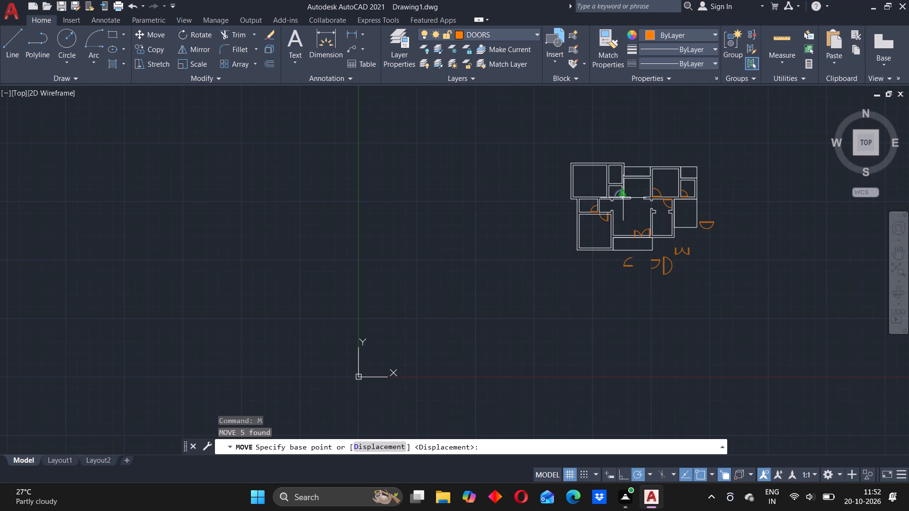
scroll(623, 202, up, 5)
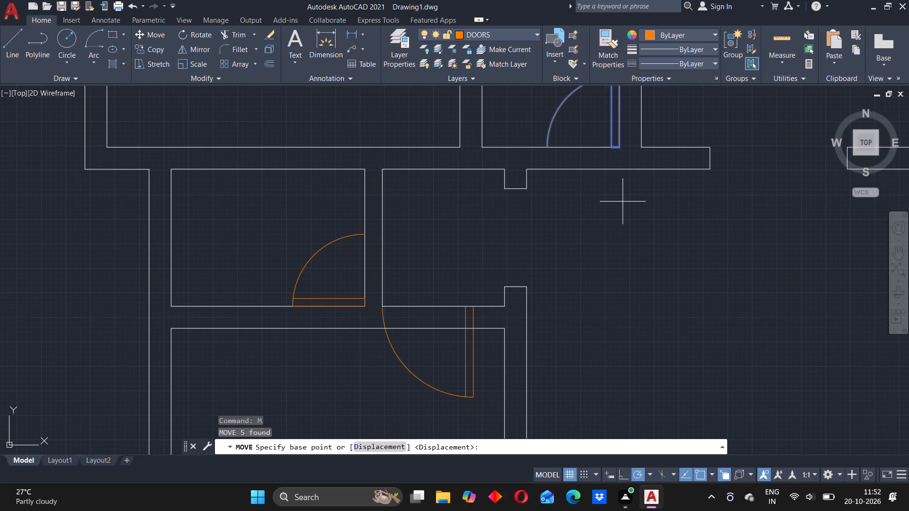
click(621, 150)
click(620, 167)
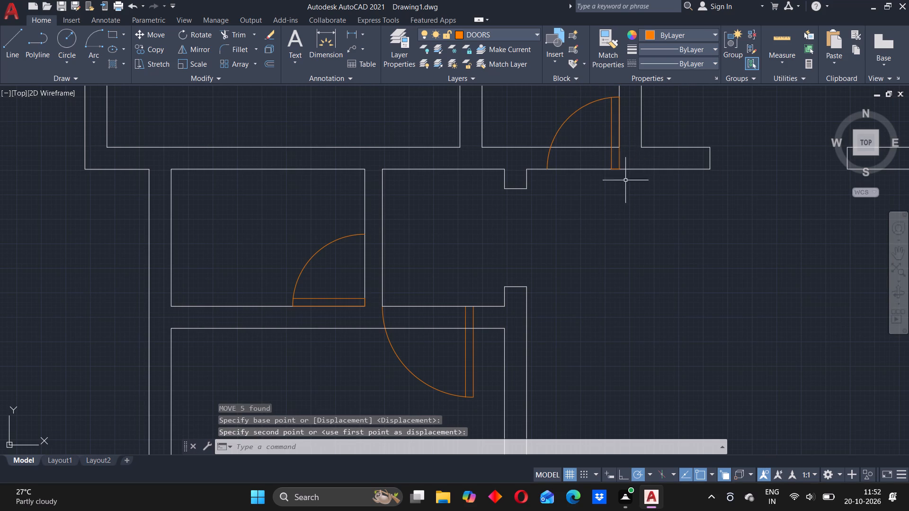
Move that smaller leaf by its southeast corner to the inner northeast corner of the same small room, opening into the room north of it.
scroll(625, 218, up, 2)
scroll(625, 218, down, 6)
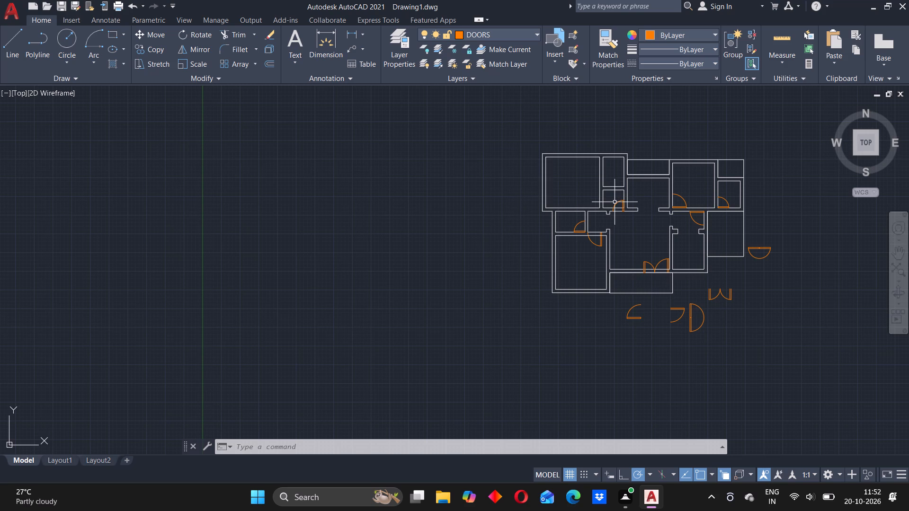
scroll(618, 202, up, 3)
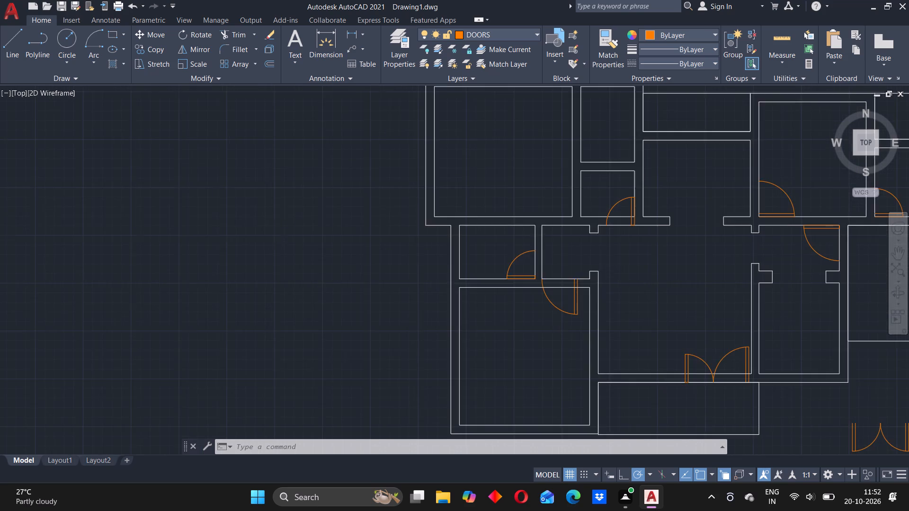
drag(597, 190, 594, 247)
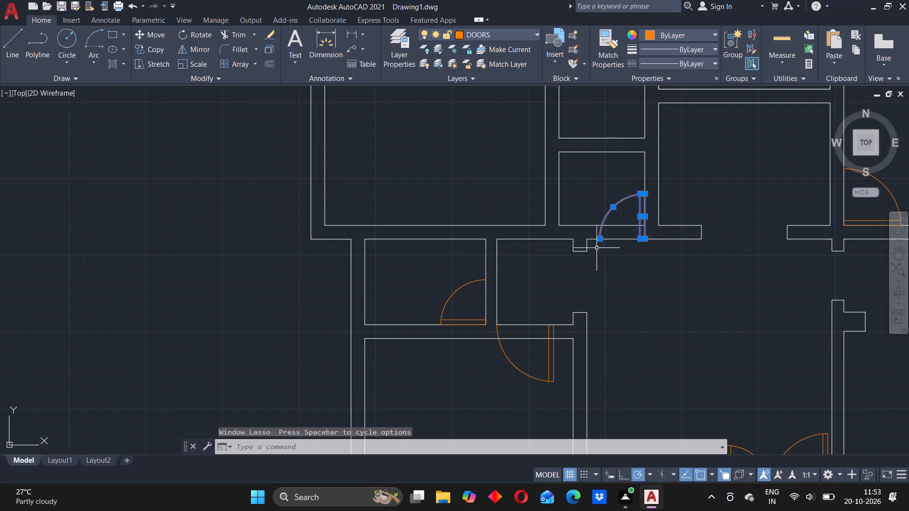
key(m)
key(Return)
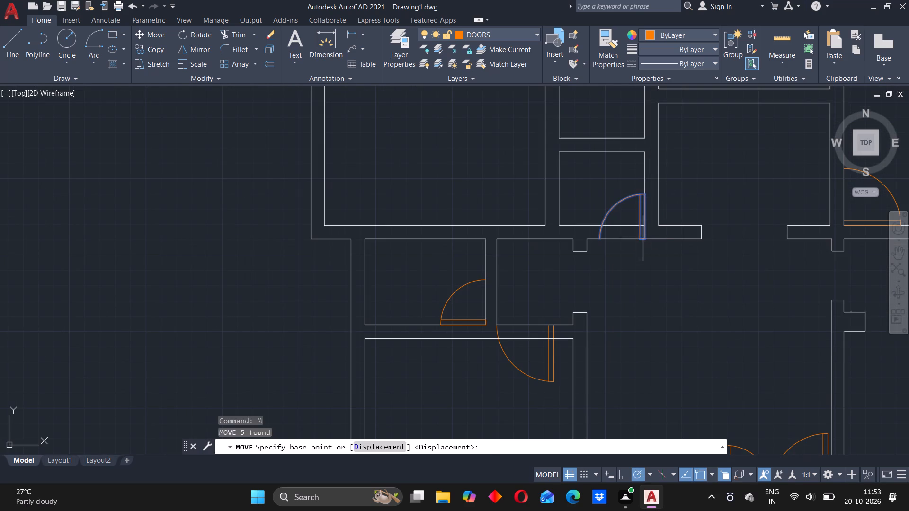
click(644, 237)
scroll(695, 299, up, 4)
scroll(578, 246, up, 4)
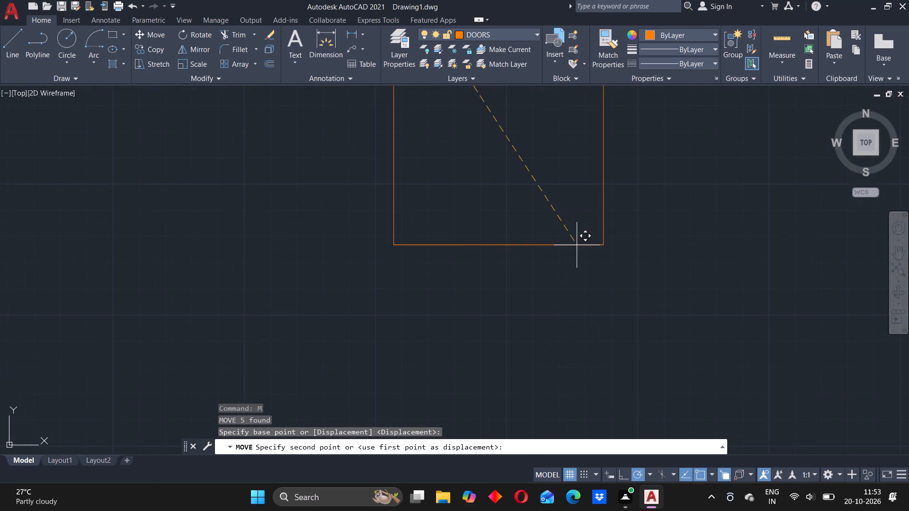
scroll(577, 245, down, 10)
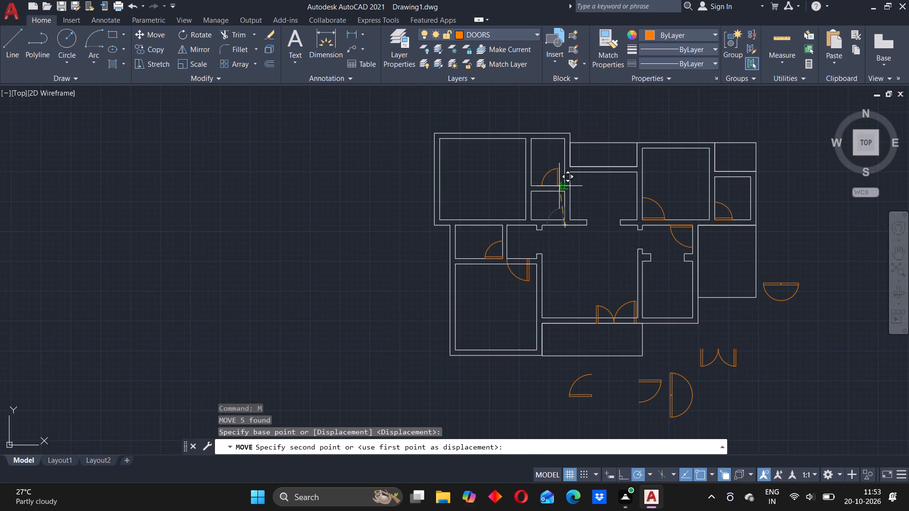
click(561, 190)
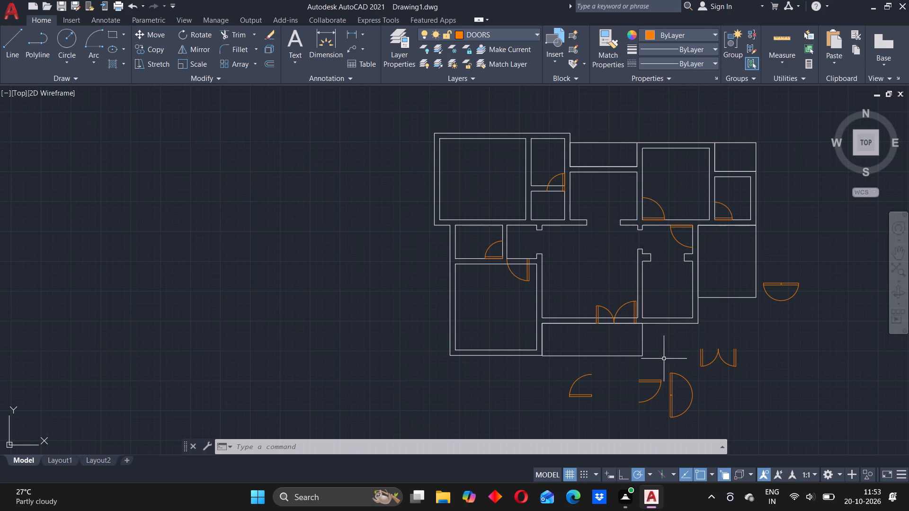
Mirror the D-shaped spare pair of larger leaves about a vertical line through its east tip, keeping the source.
drag(655, 360, 660, 363)
click(710, 423)
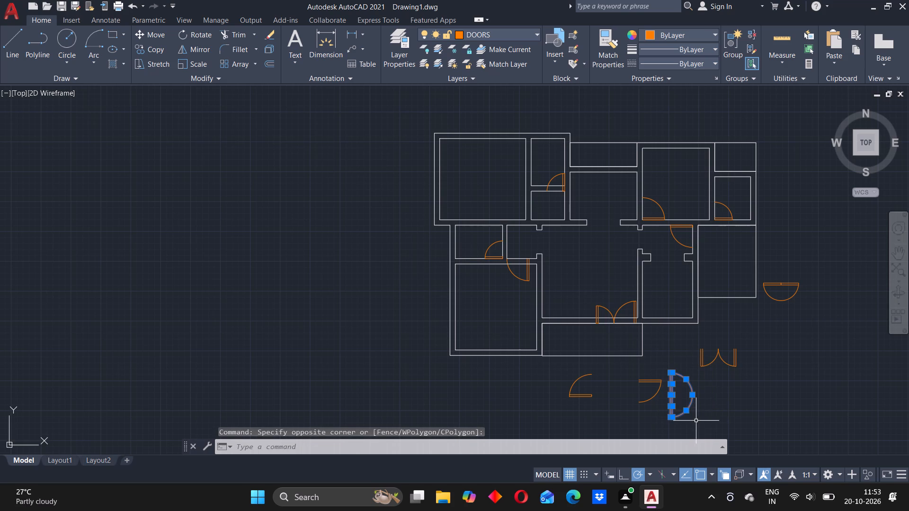
key(m)
key(i)
key(Return)
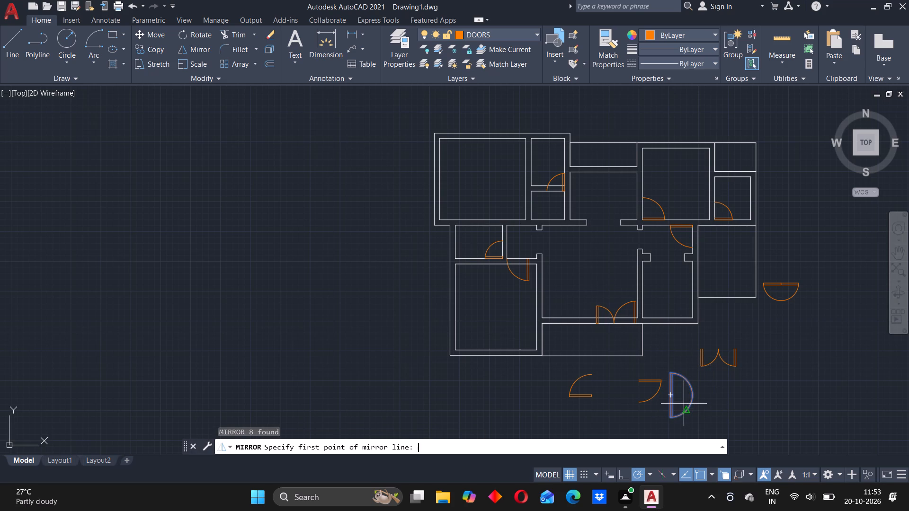
click(693, 396)
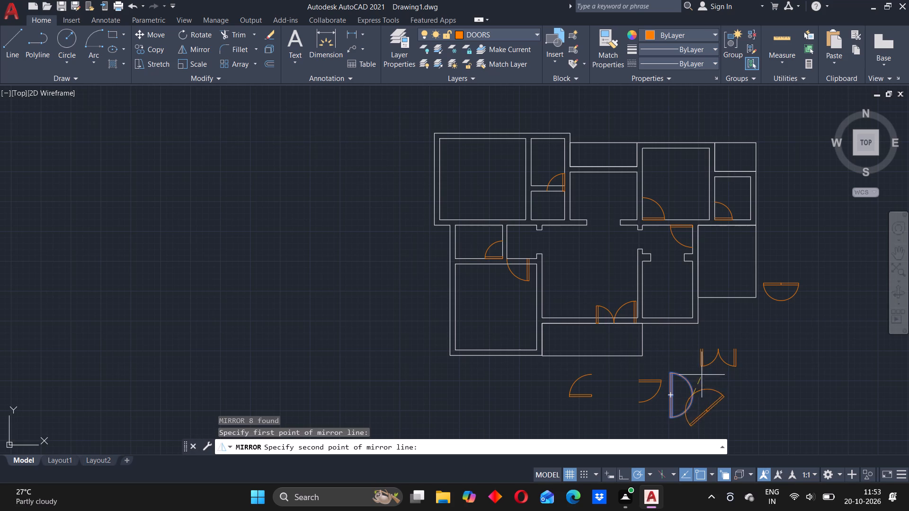
click(691, 367)
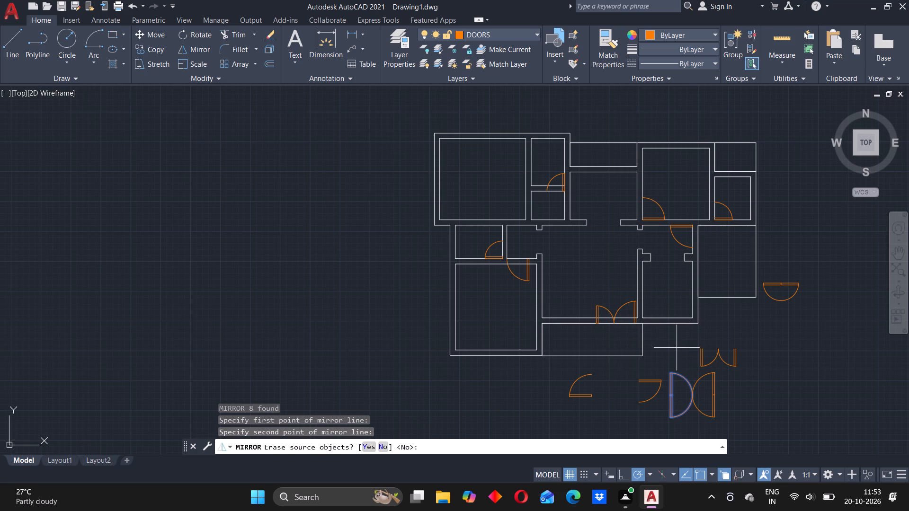
right_click(677, 347)
click(702, 404)
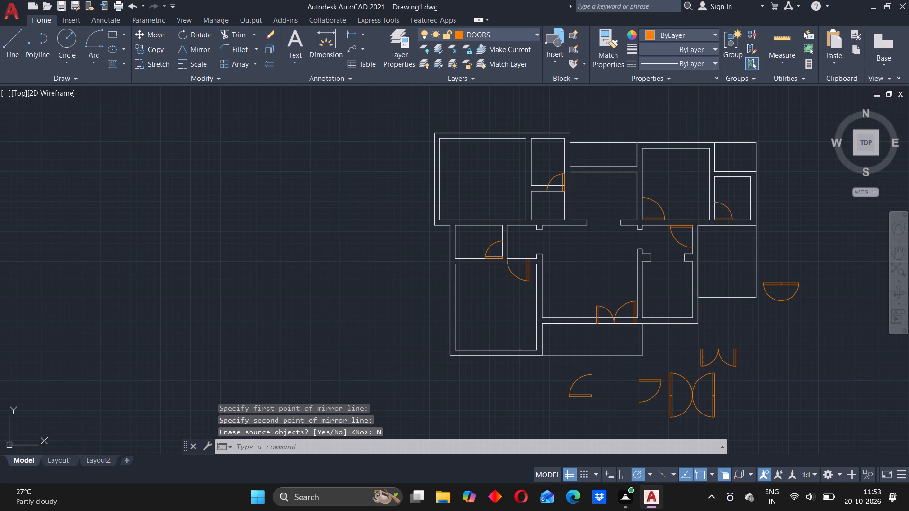
Move the mirrored pair's north leaf by its southeast corner to the south wall's outer face, in line with the small room's east inner wall.
click(691, 371)
click(727, 396)
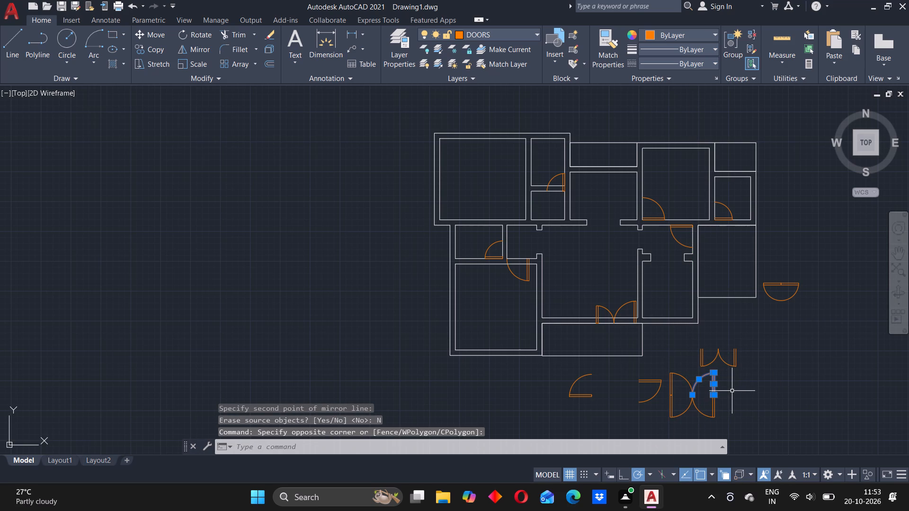
key(comma)
key(BackSpace)
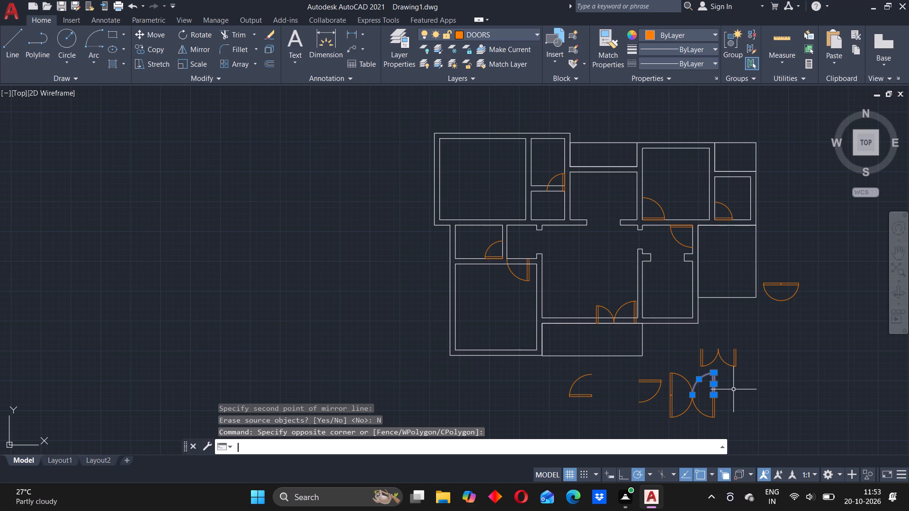
key(m)
key(Return)
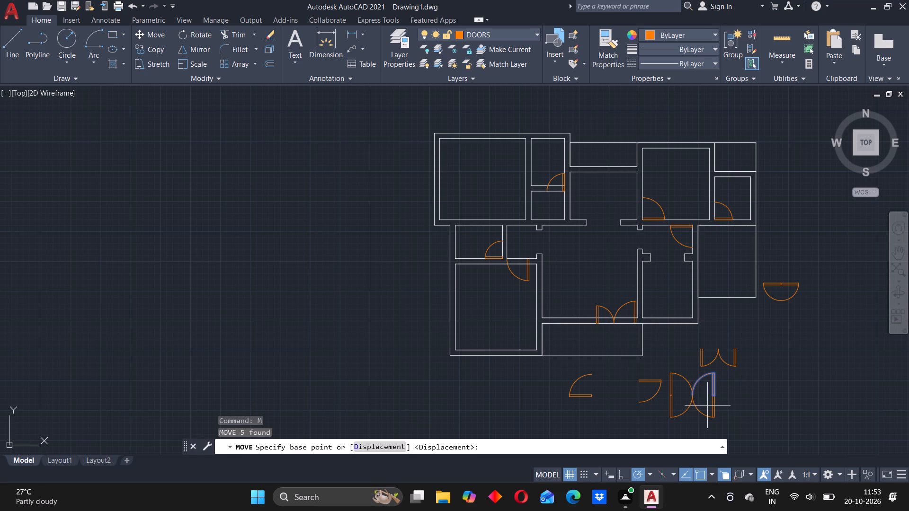
click(715, 394)
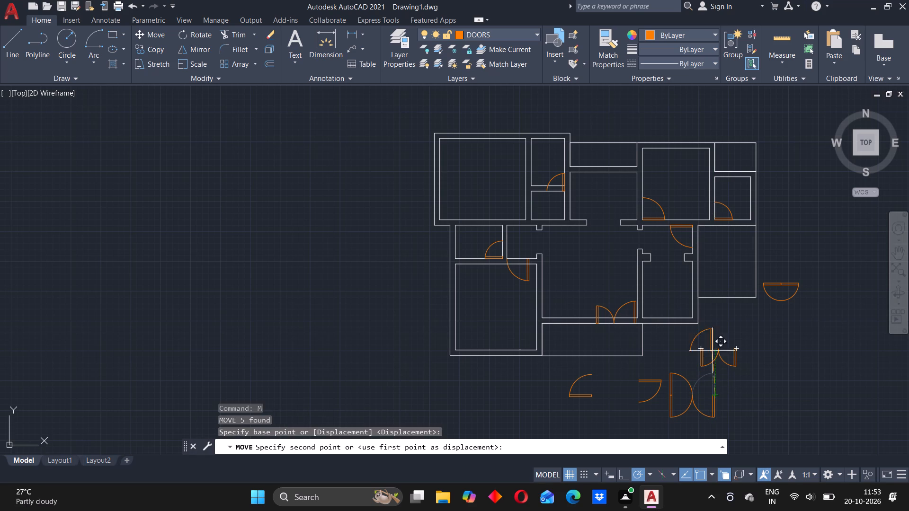
click(562, 227)
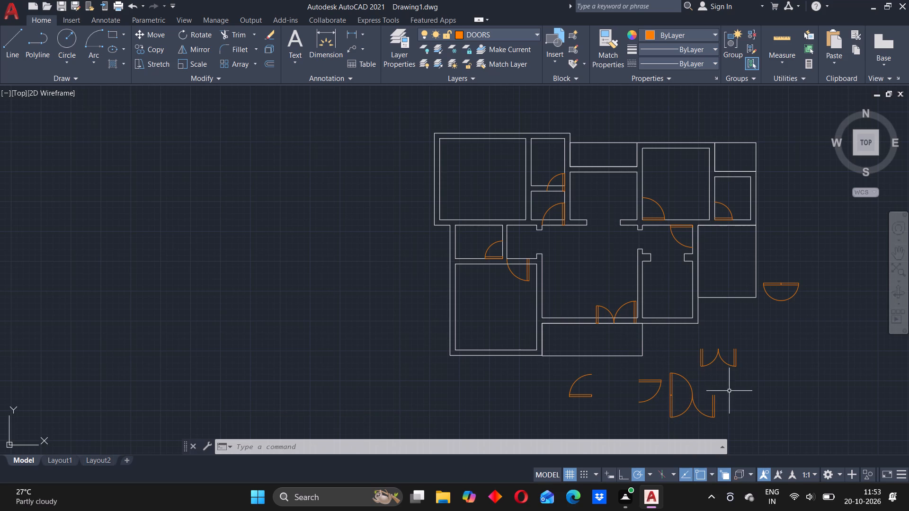
Move the larger leaf south of the porch by its southeast corner to the inner southwest corner of the small room beside the northwest room.
click(563, 369)
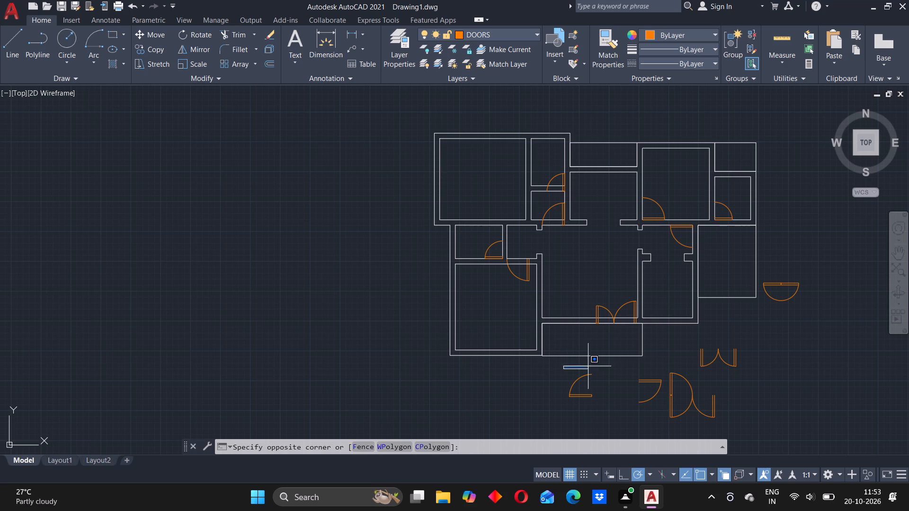
click(608, 407)
key(m)
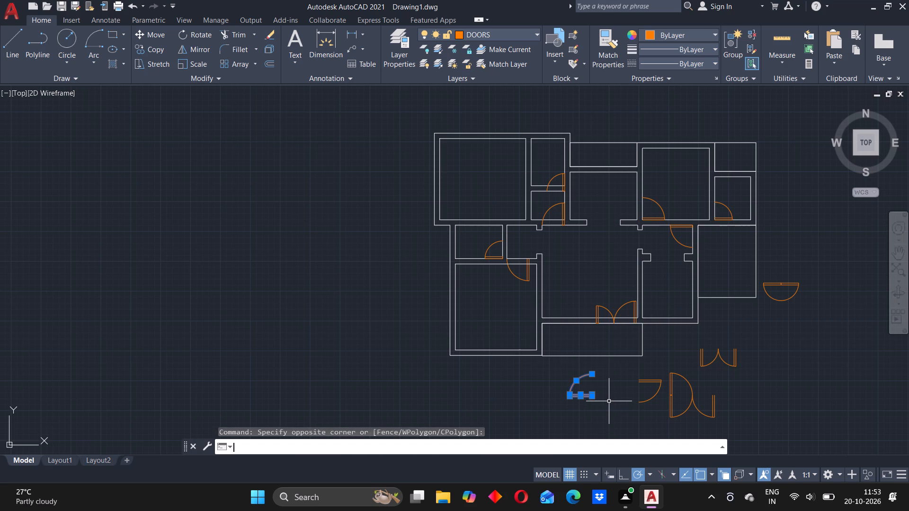
key(Return)
click(595, 398)
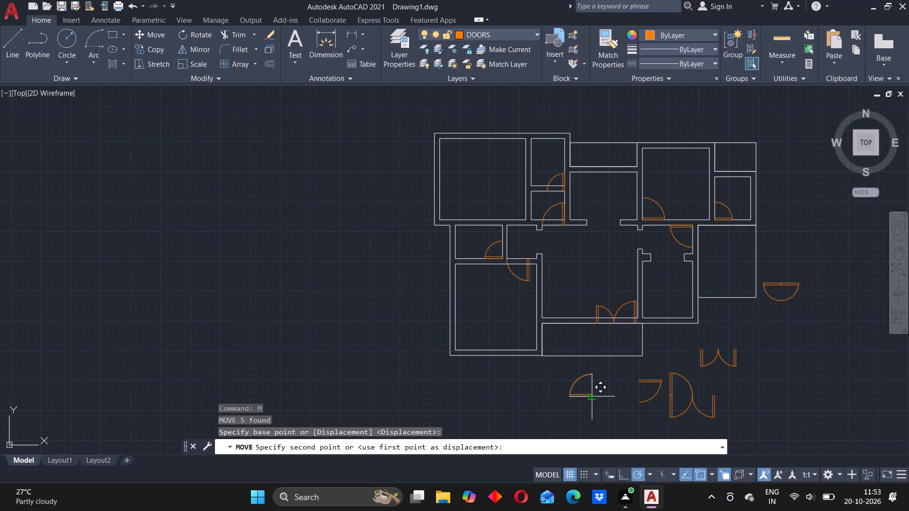
click(531, 218)
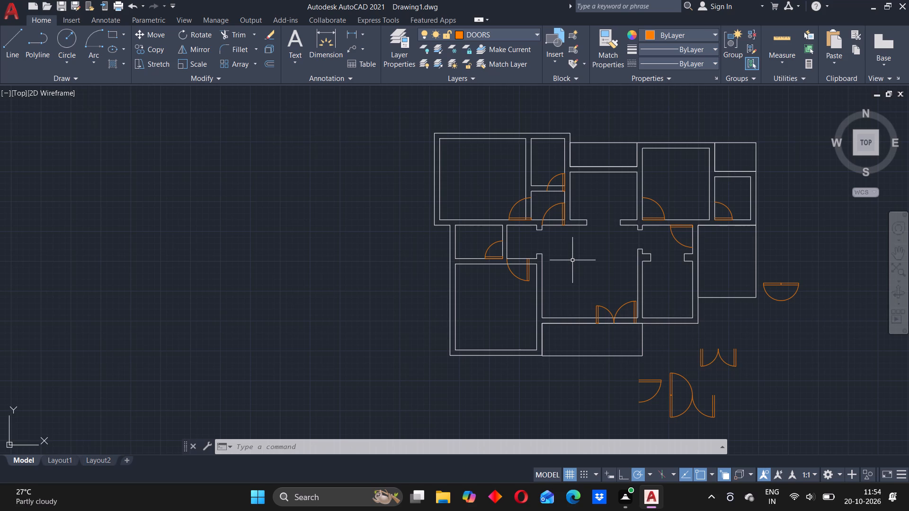
Move the smaller leaf in the small room south of the northwest room by its southeast corner to the foot of the east wall's outer face.
click(477, 235)
click(507, 261)
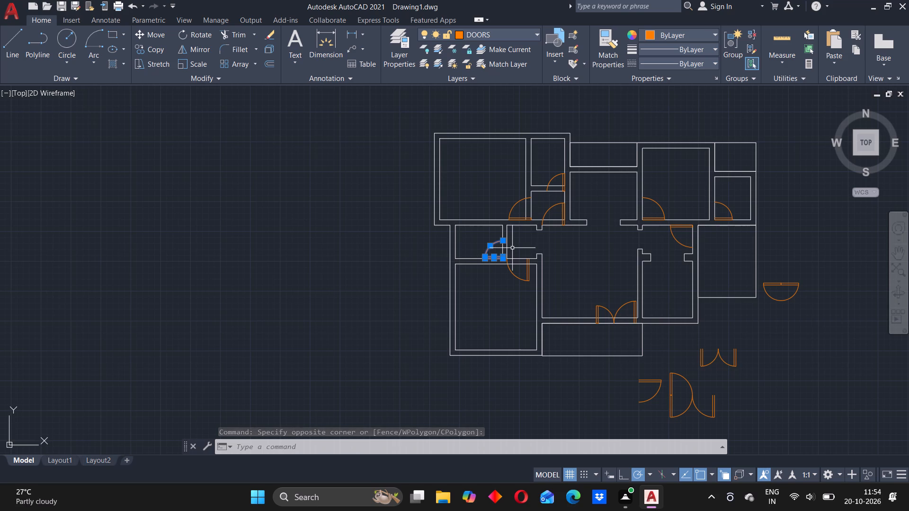
key(m)
key(Return)
scroll(500, 259, down, 2)
scroll(500, 259, up, 2)
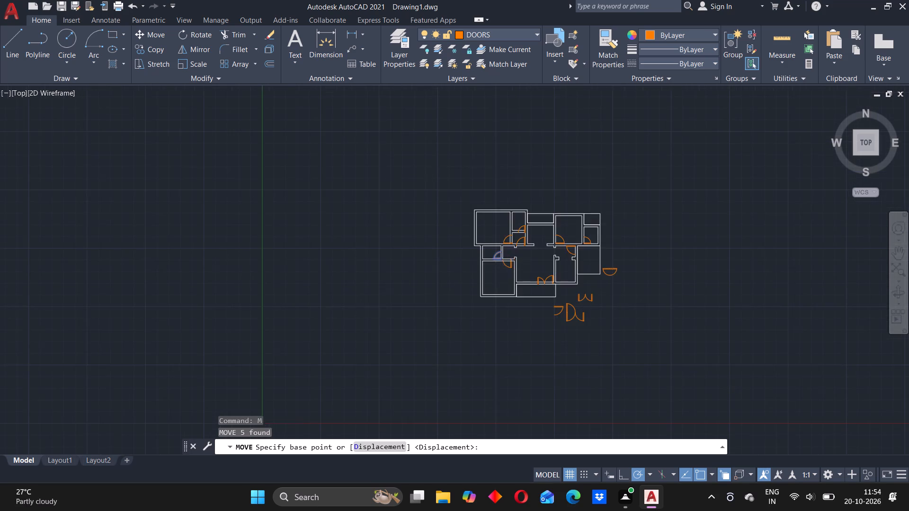
scroll(500, 259, up, 4)
click(515, 258)
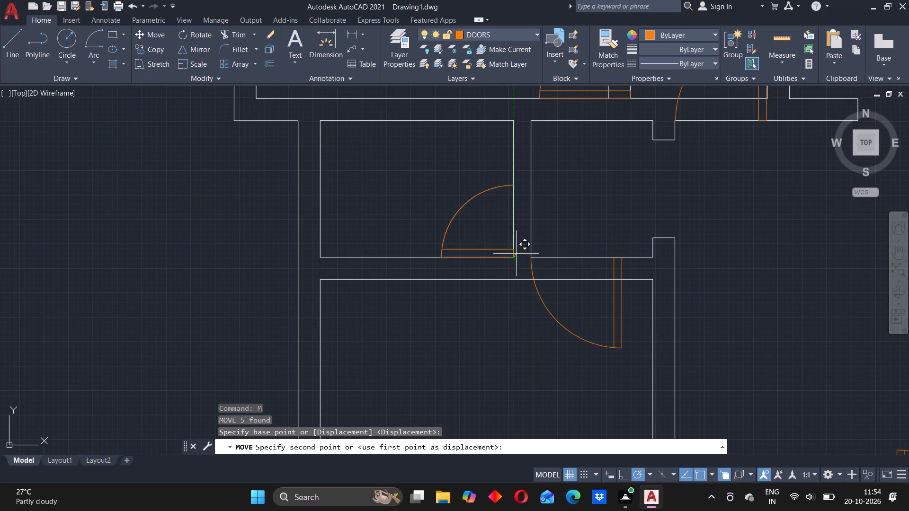
click(531, 229)
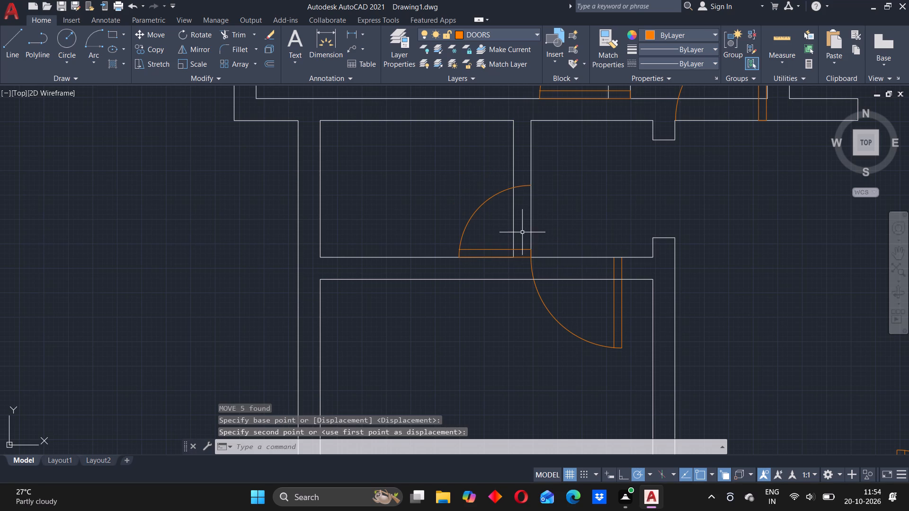
Move that smaller leaf by its southeast corner straight north along the outer face of the small room's east wall.
click(445, 171)
click(559, 261)
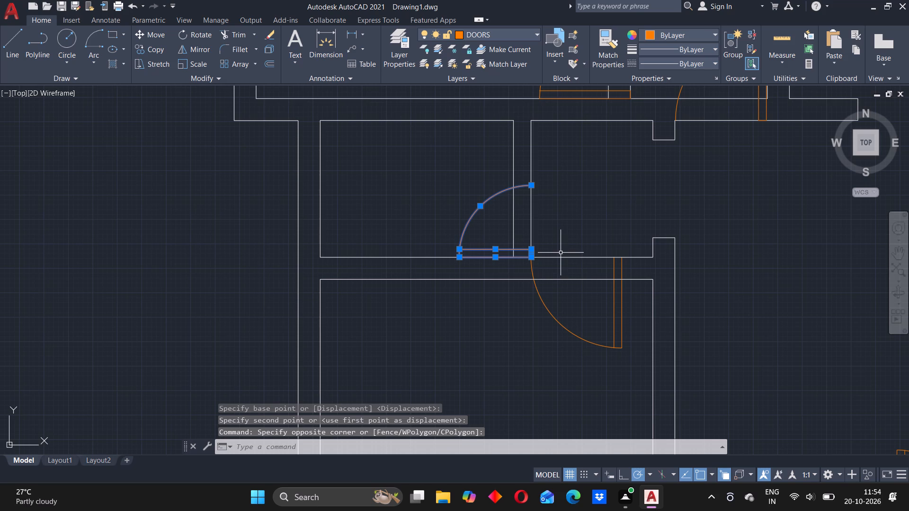
key(m)
key(Return)
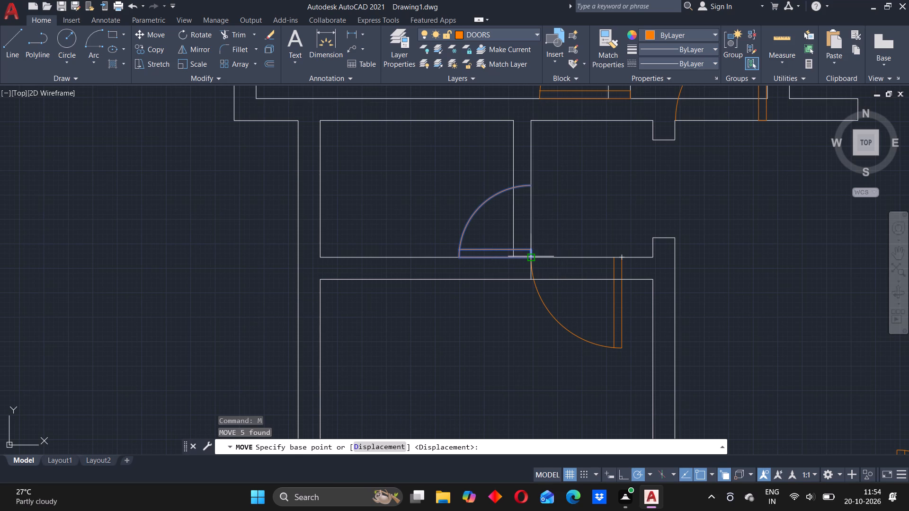
click(530, 257)
click(531, 209)
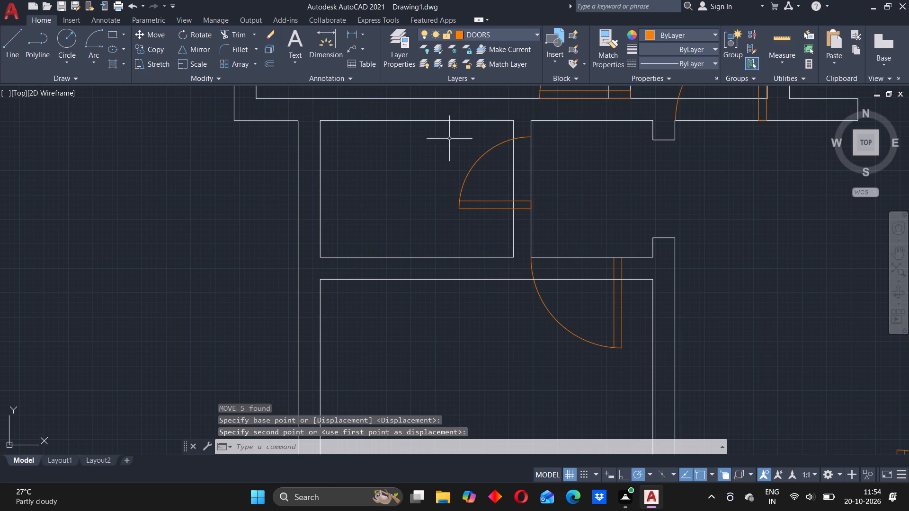
Move that smaller leaf by its southeast corner about 222 south along the same wall face.
drag(451, 135, 459, 135)
click(553, 220)
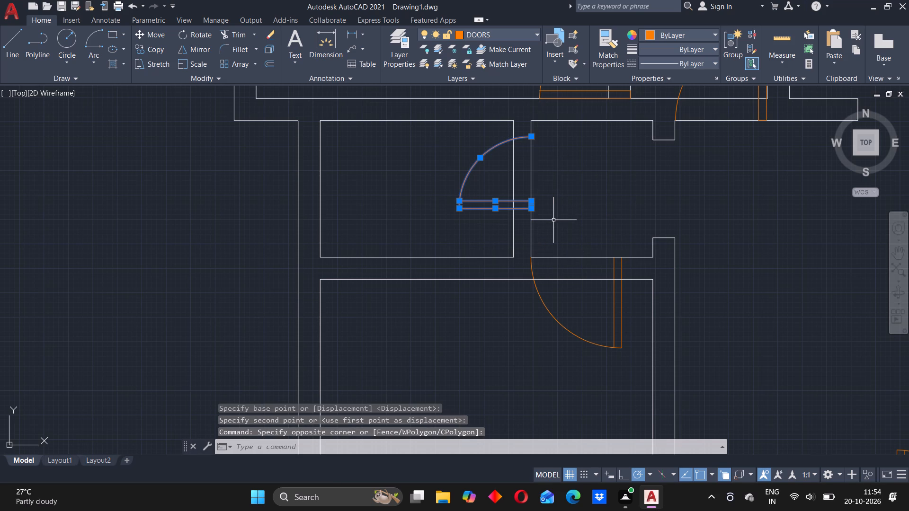
key(m)
key(Return)
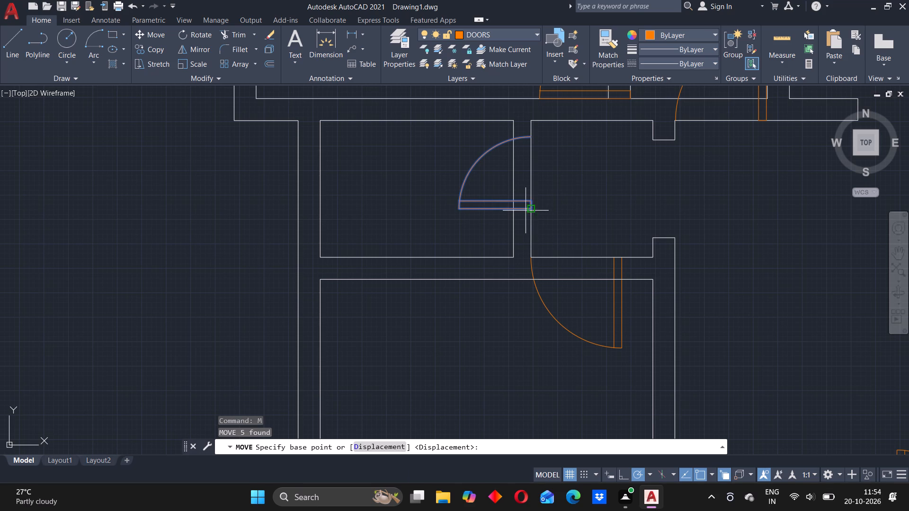
click(531, 211)
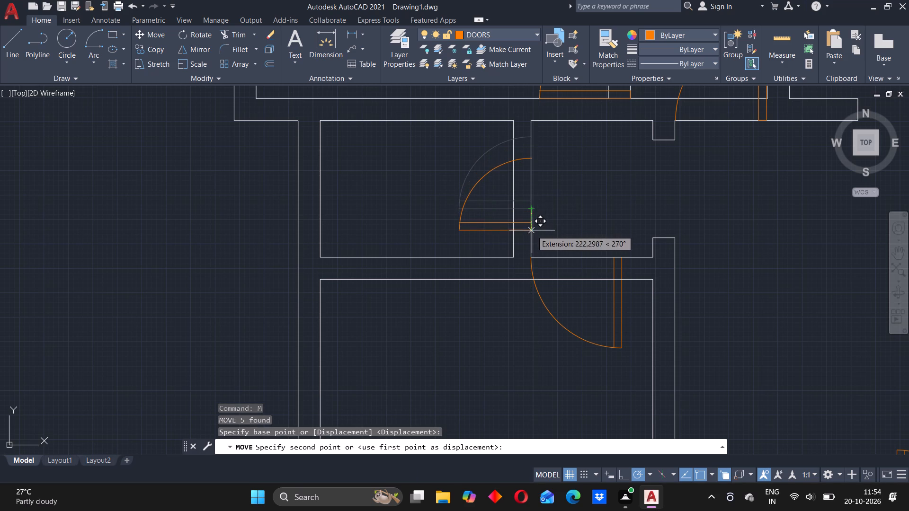
click(532, 230)
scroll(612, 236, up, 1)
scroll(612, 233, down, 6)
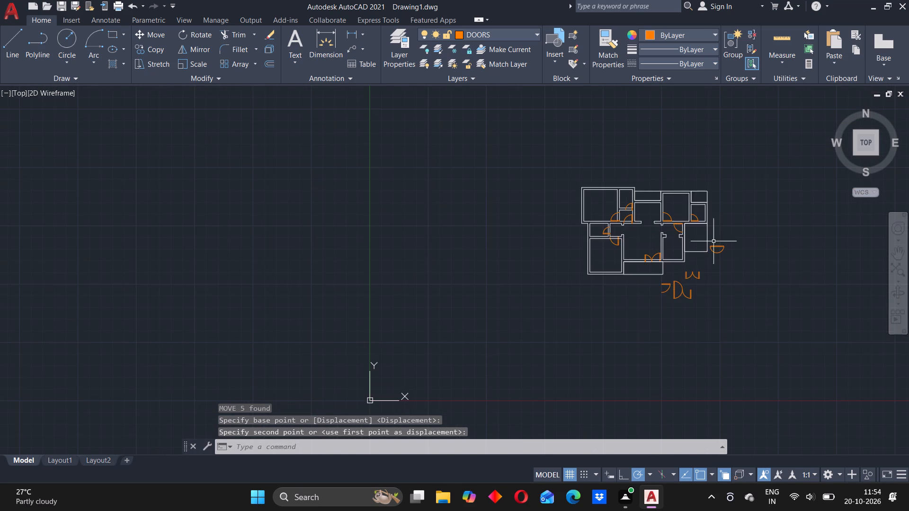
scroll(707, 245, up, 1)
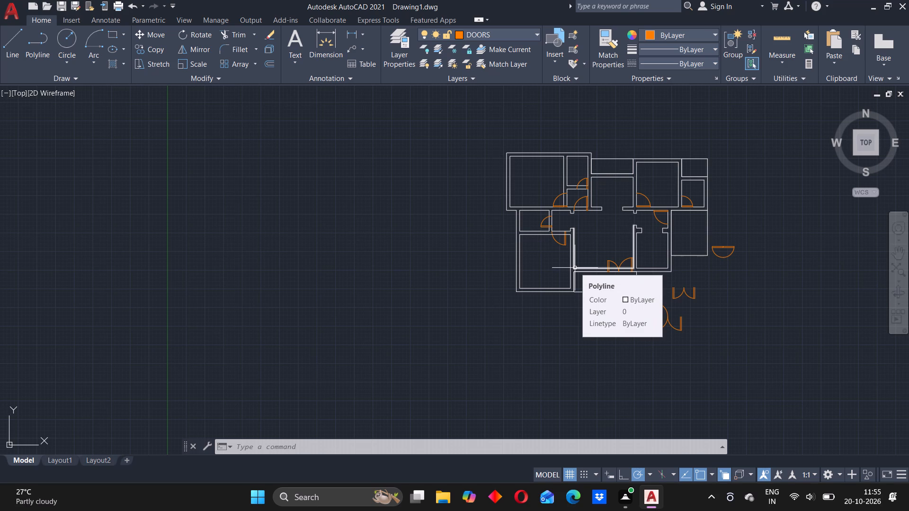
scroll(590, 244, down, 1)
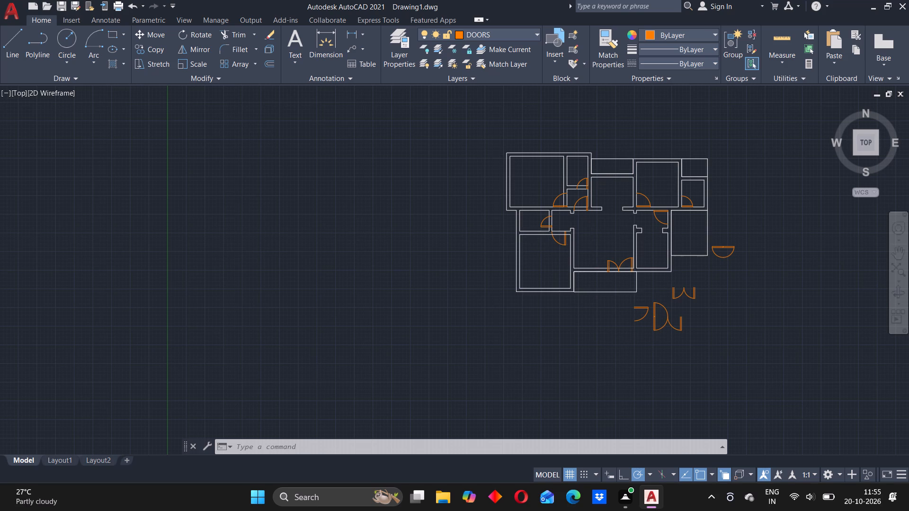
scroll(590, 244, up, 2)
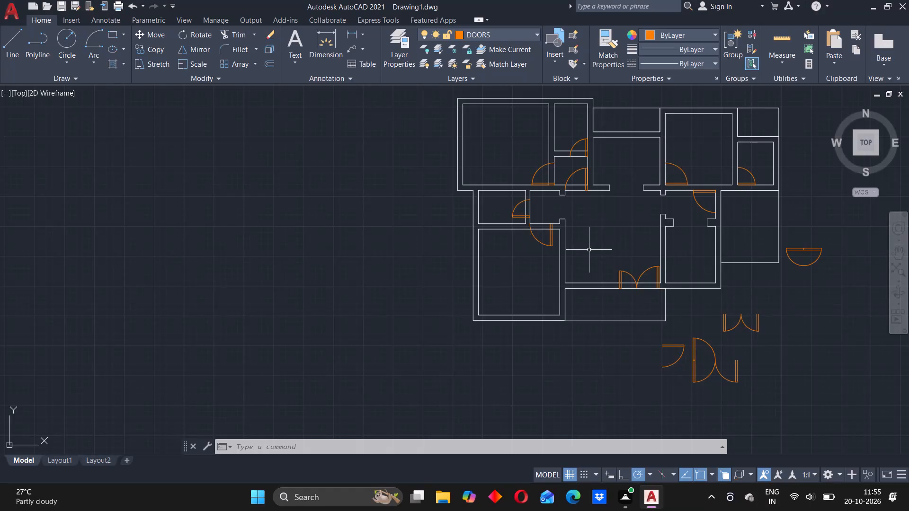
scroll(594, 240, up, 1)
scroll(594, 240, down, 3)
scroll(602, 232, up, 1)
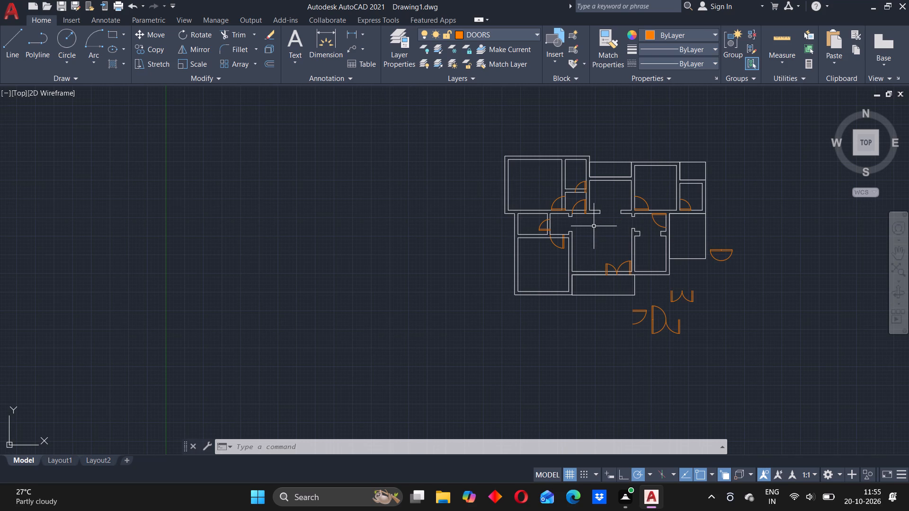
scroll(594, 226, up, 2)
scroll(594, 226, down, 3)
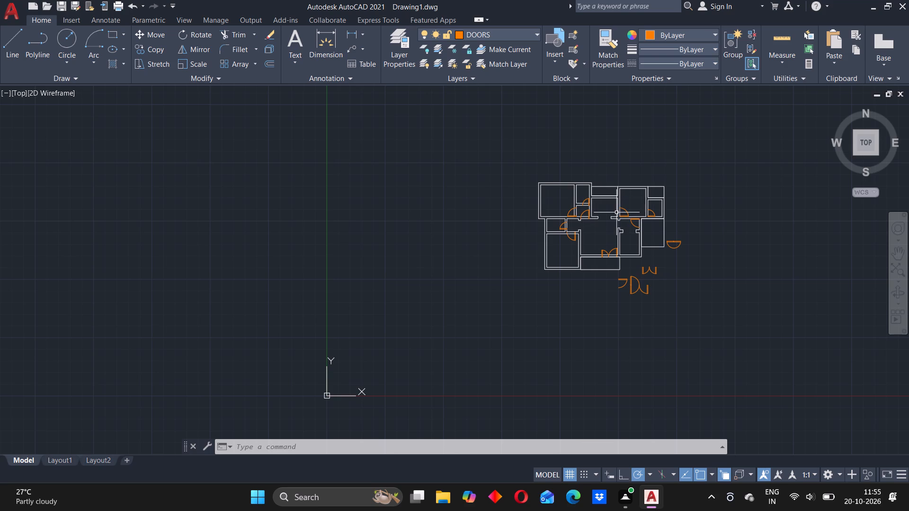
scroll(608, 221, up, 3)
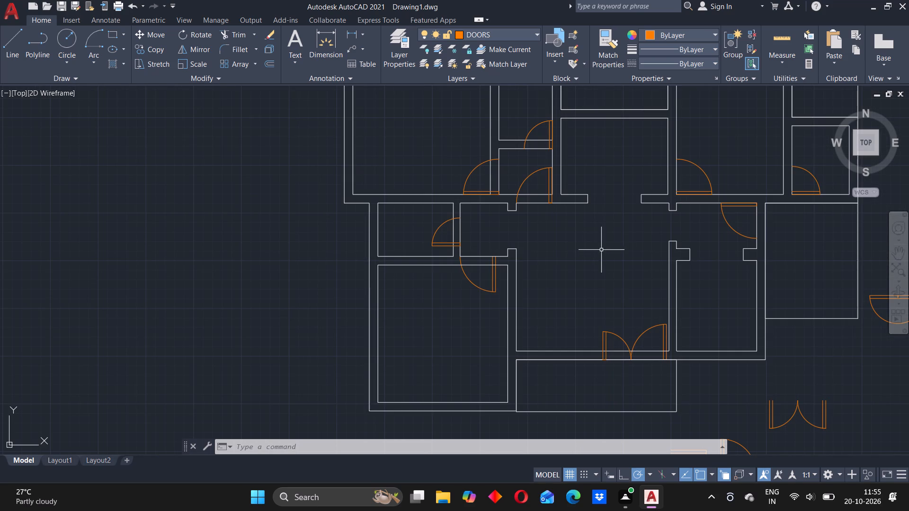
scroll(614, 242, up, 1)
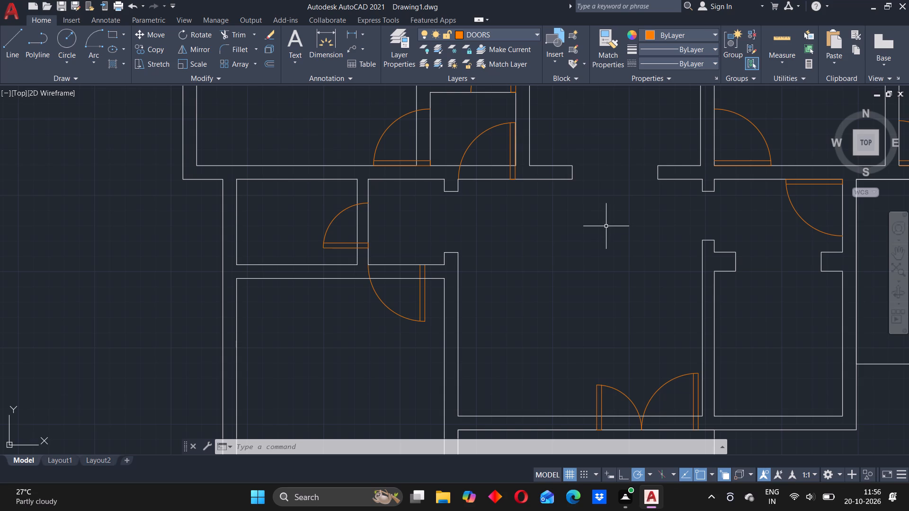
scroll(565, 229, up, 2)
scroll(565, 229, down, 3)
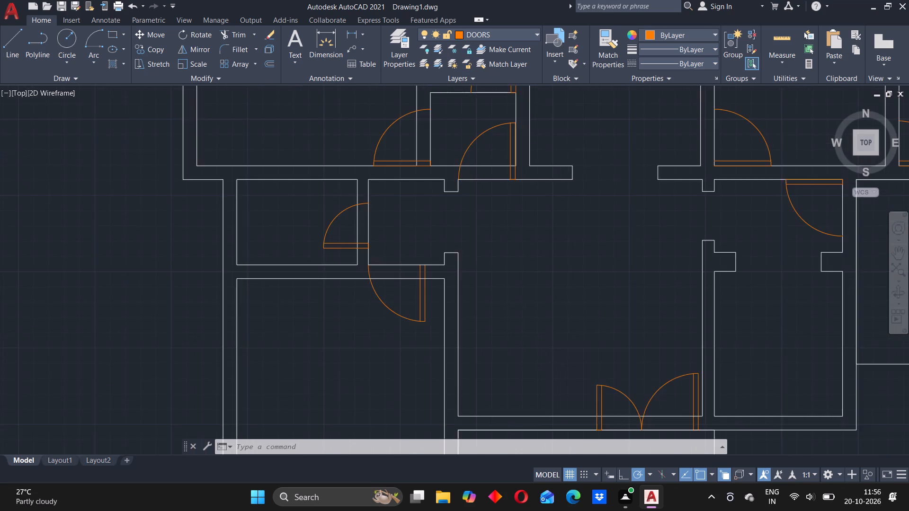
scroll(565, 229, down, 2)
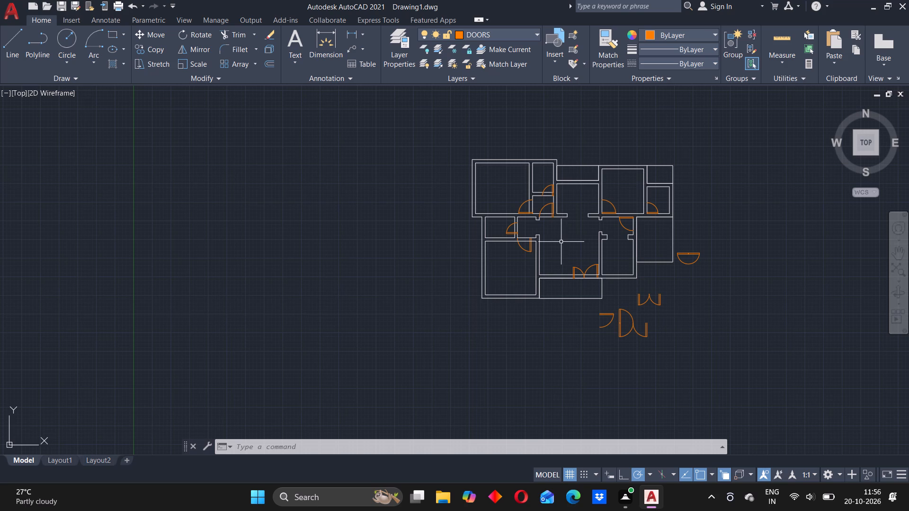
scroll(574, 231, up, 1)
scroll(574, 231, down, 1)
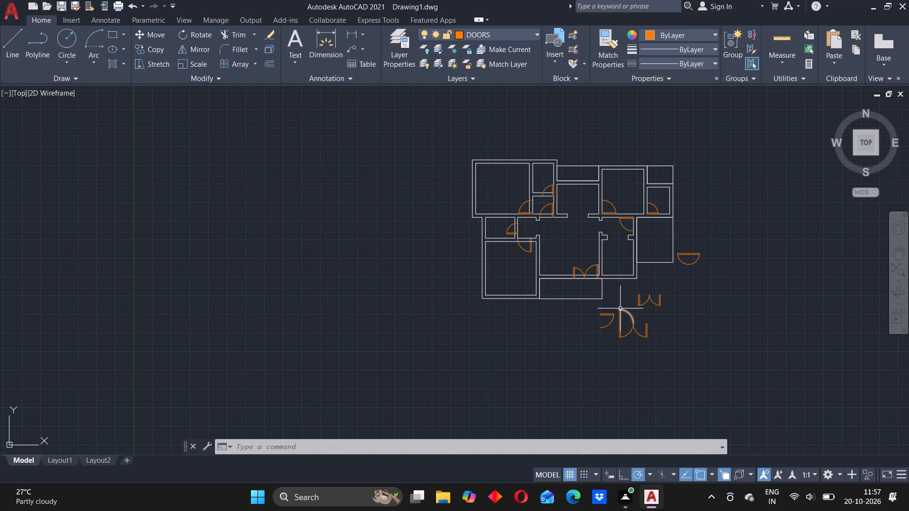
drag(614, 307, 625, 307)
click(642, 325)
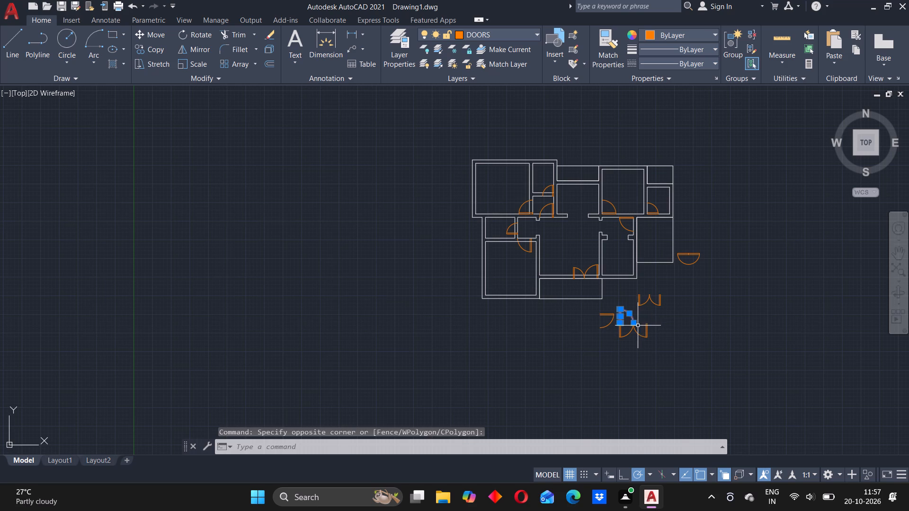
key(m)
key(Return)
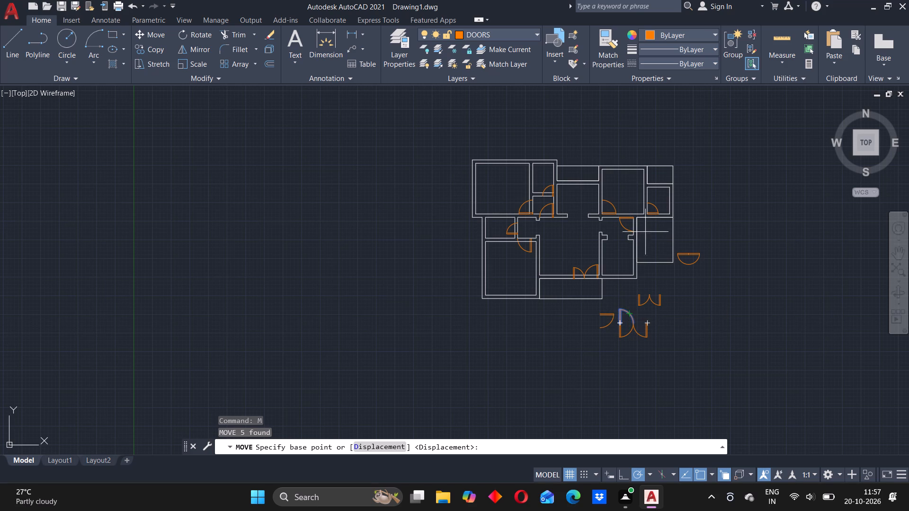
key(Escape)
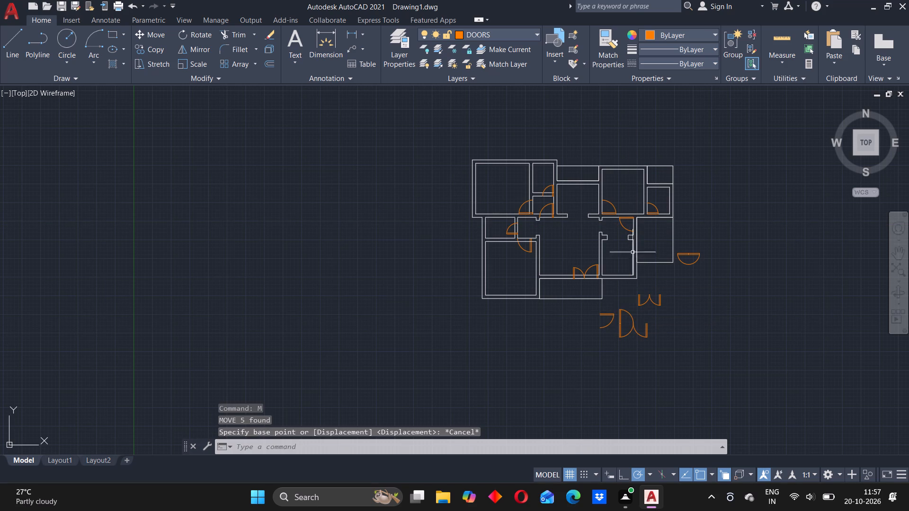
Move the northeast room's larger leaf by its southwest corner to the inner southeast corner of the central north room, across the shared wall.
scroll(618, 207, up, 4)
click(503, 144)
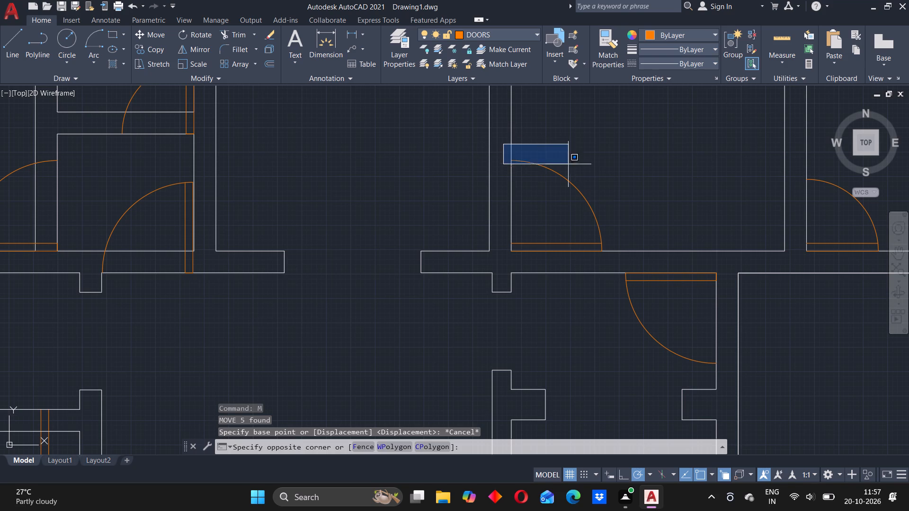
click(620, 255)
key(m)
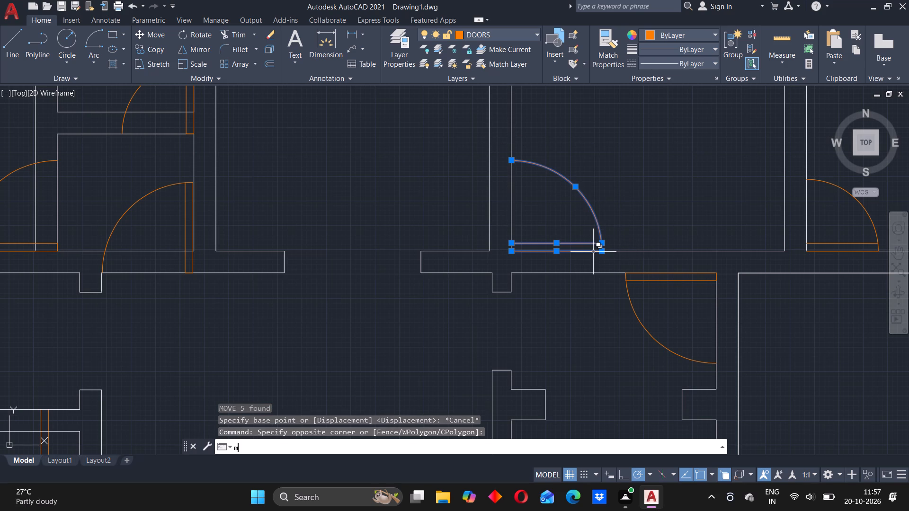
key(Return)
click(510, 253)
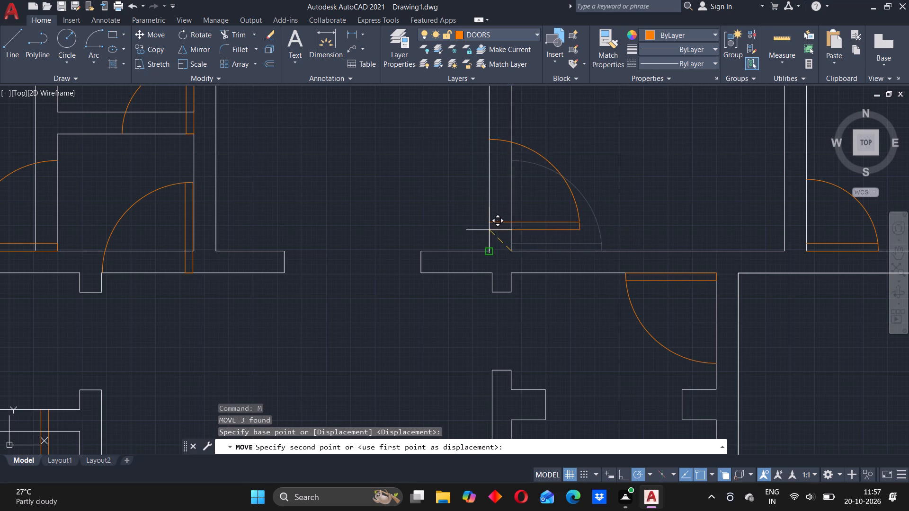
click(489, 229)
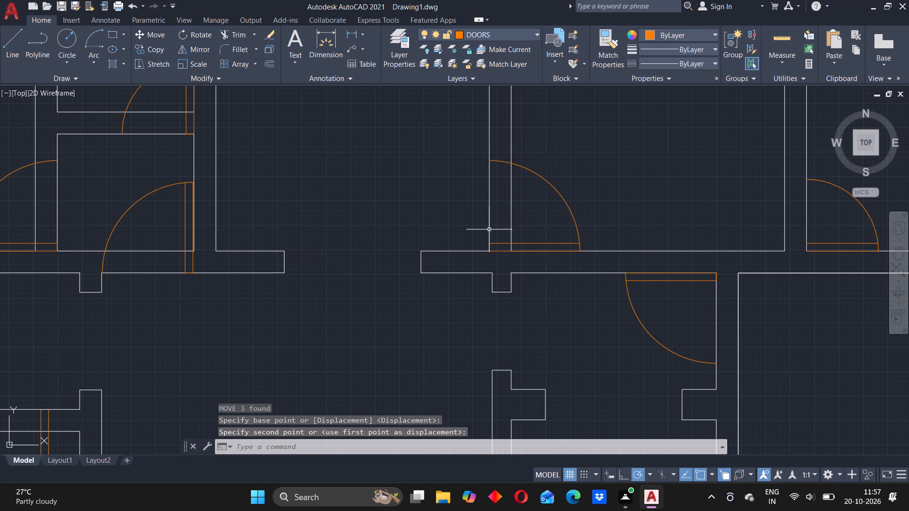
Move that larger leaf by its southwest corner straight north along the west face of the northeast room's west wall.
click(484, 145)
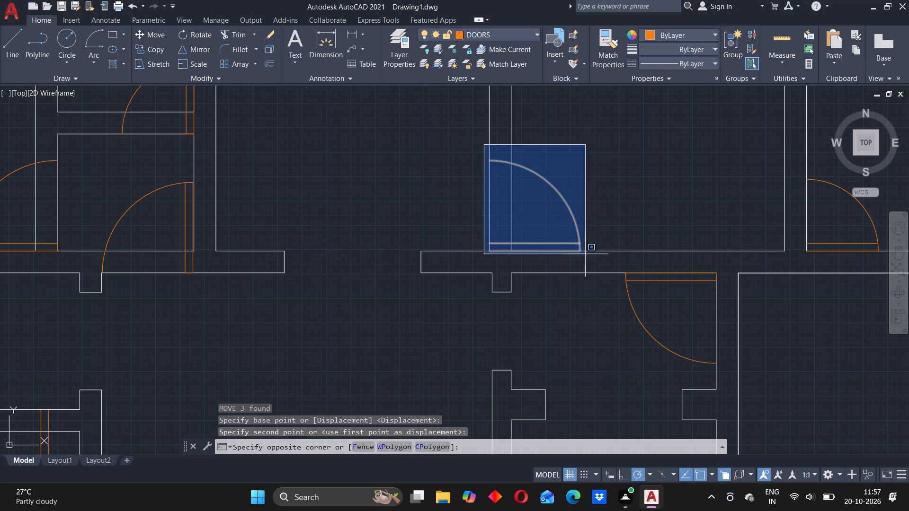
click(585, 255)
key(m)
key(Return)
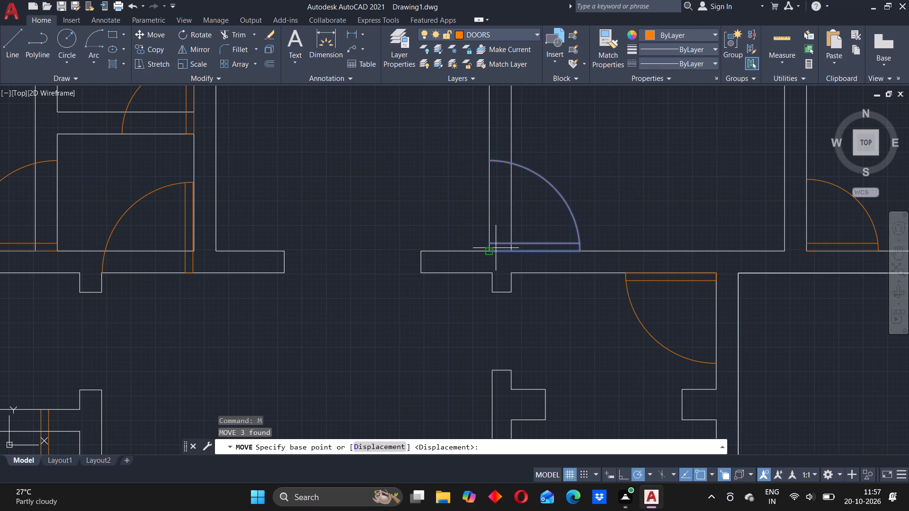
click(490, 253)
click(492, 210)
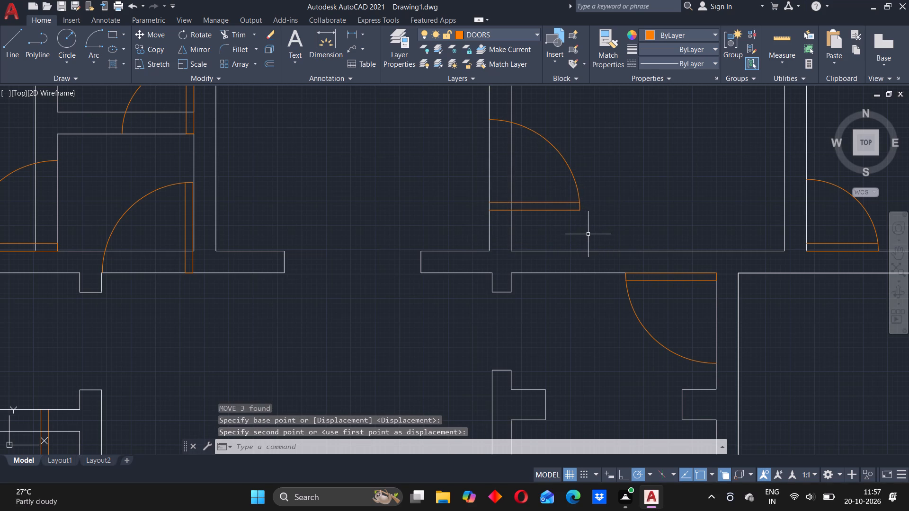
Move the smaller leaf in the small east room by its southwest corner to the northeast room's inner southeast corner, across the shared wall.
scroll(740, 218, up, 2)
scroll(740, 218, down, 4)
drag(754, 186, 775, 185)
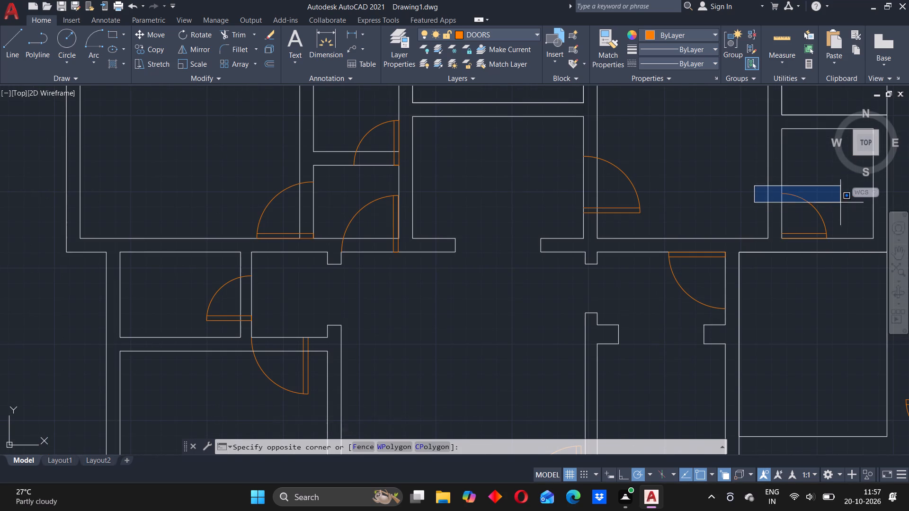
click(836, 252)
key(m)
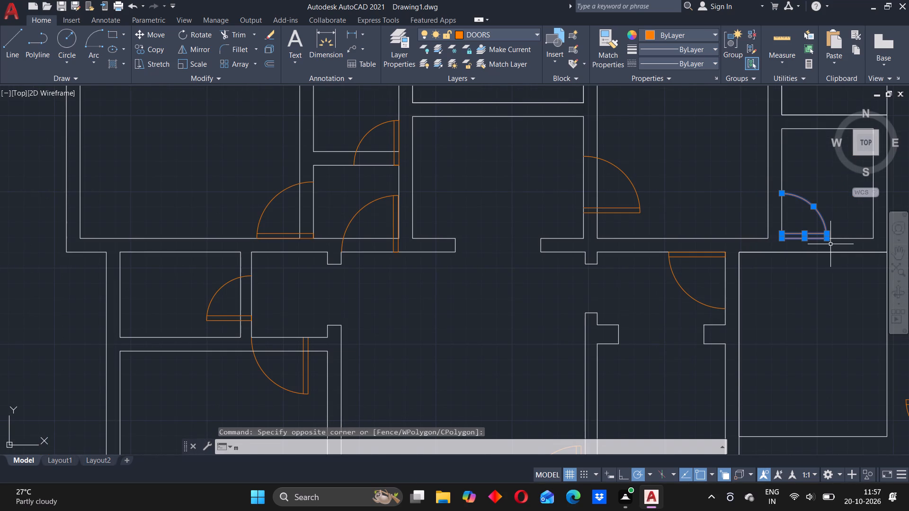
key(Return)
click(783, 240)
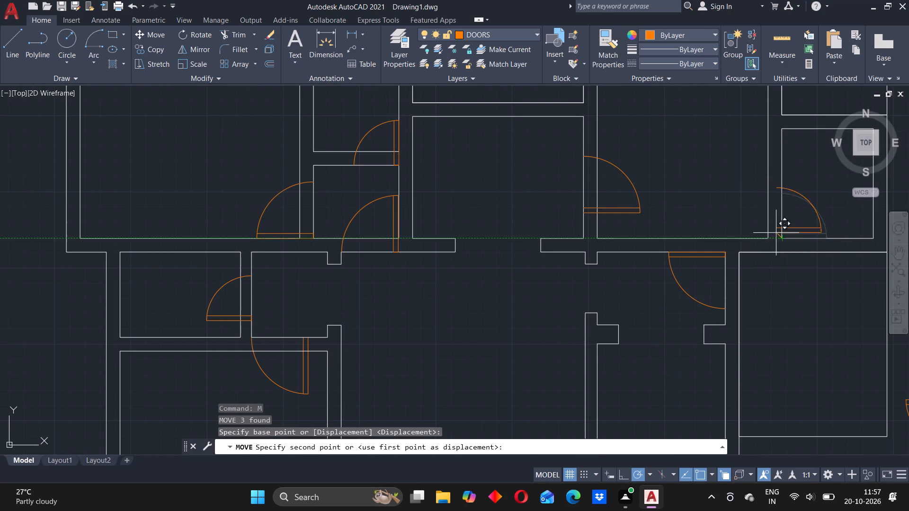
click(768, 224)
Move the smaller leaf by its southwest corner straight north along the west face of the northeast room's east wall.
click(760, 182)
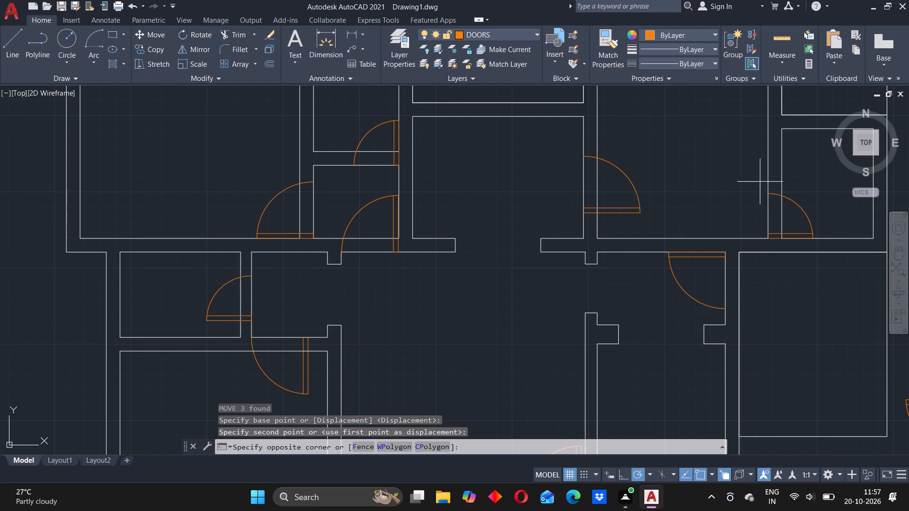
click(827, 247)
key(m)
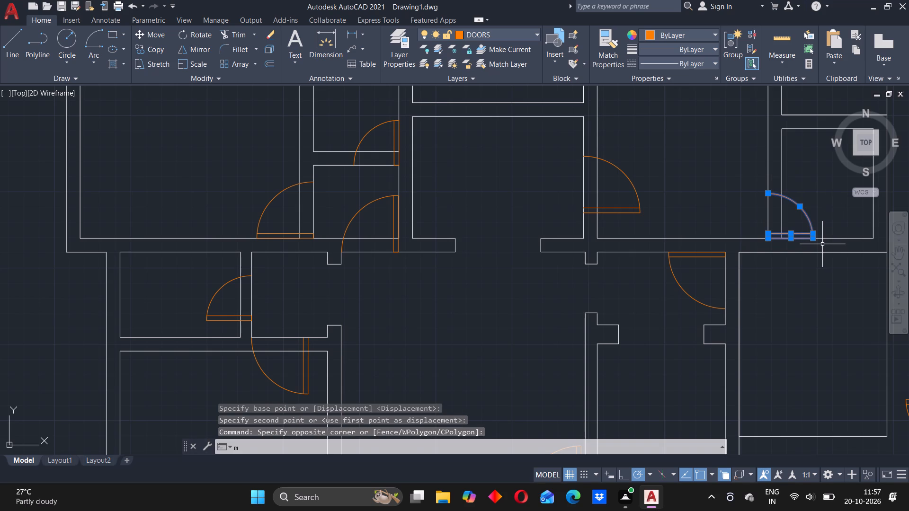
key(Return)
click(767, 237)
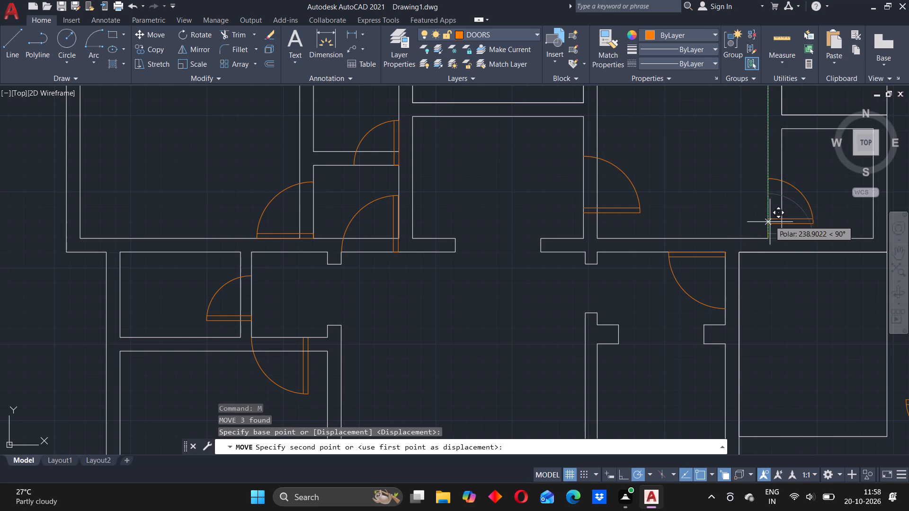
click(768, 215)
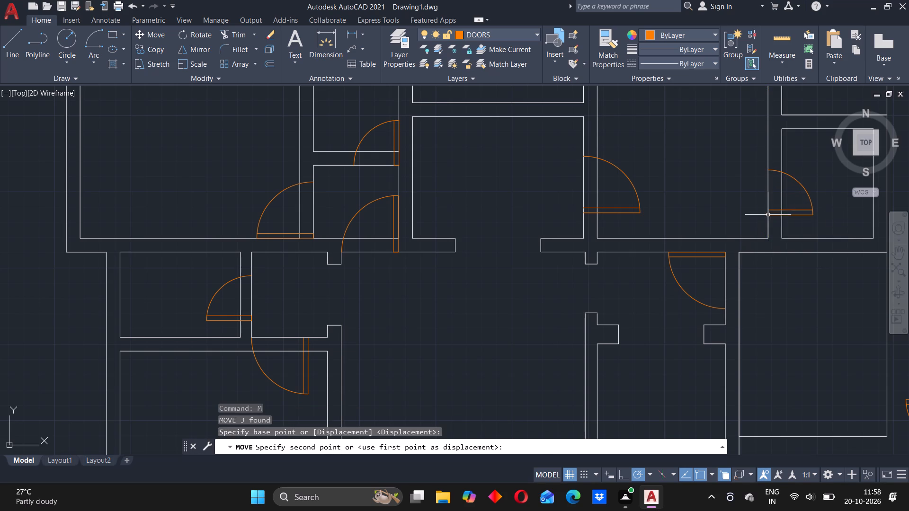
Move the larger leaf south of the northeast room by its northeast corner to the east room's northwest corner, across the shared wall.
click(659, 248)
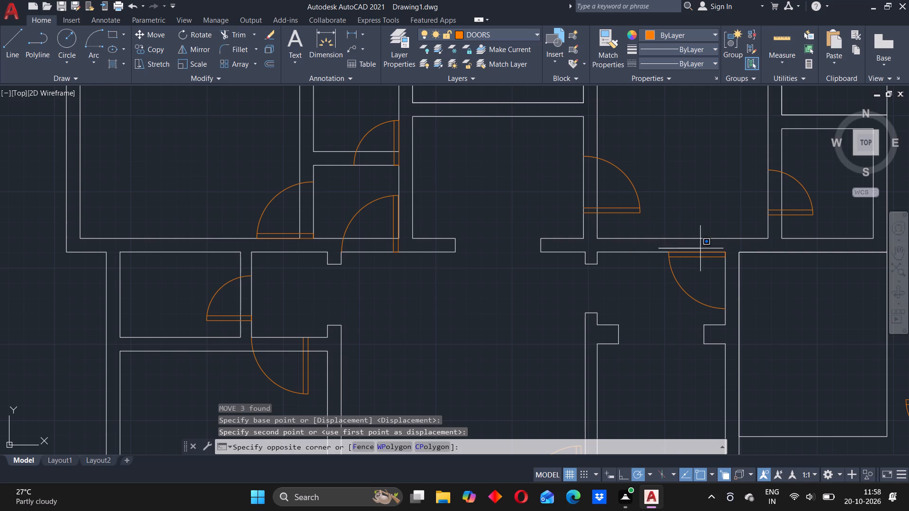
click(732, 313)
key(m)
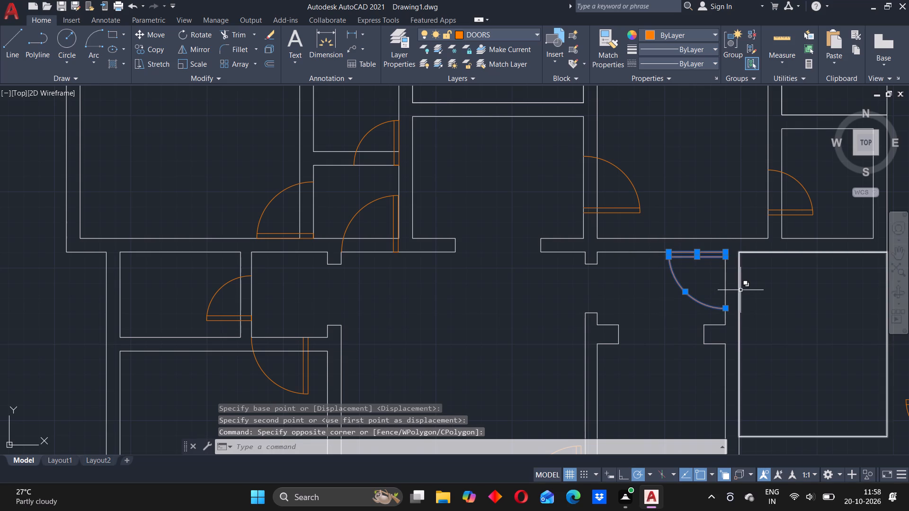
key(Return)
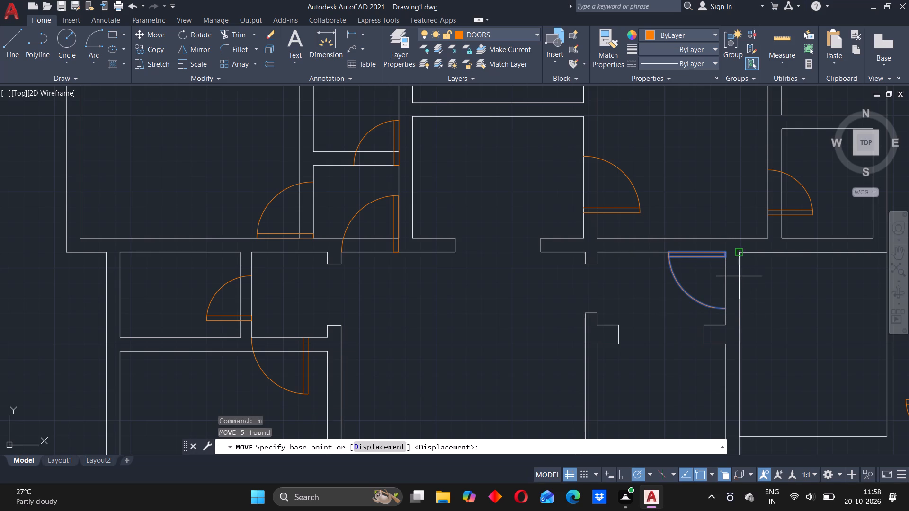
click(724, 251)
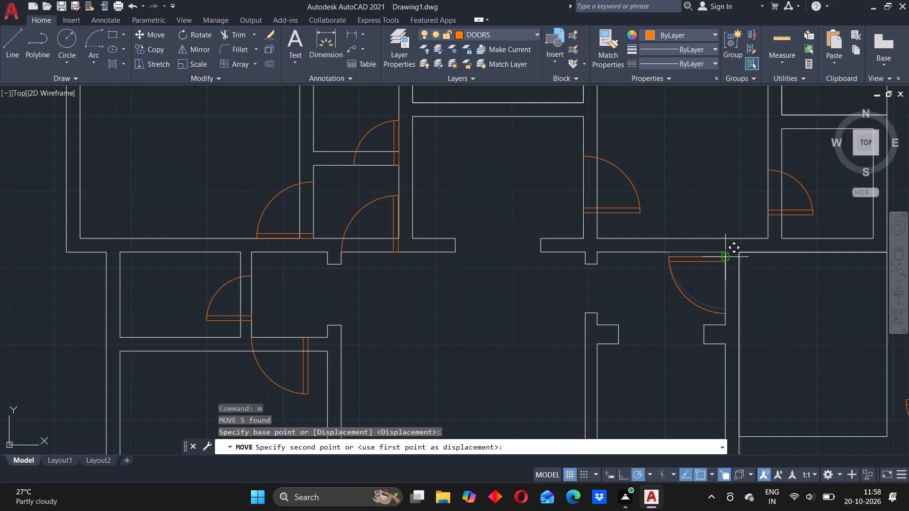
click(739, 261)
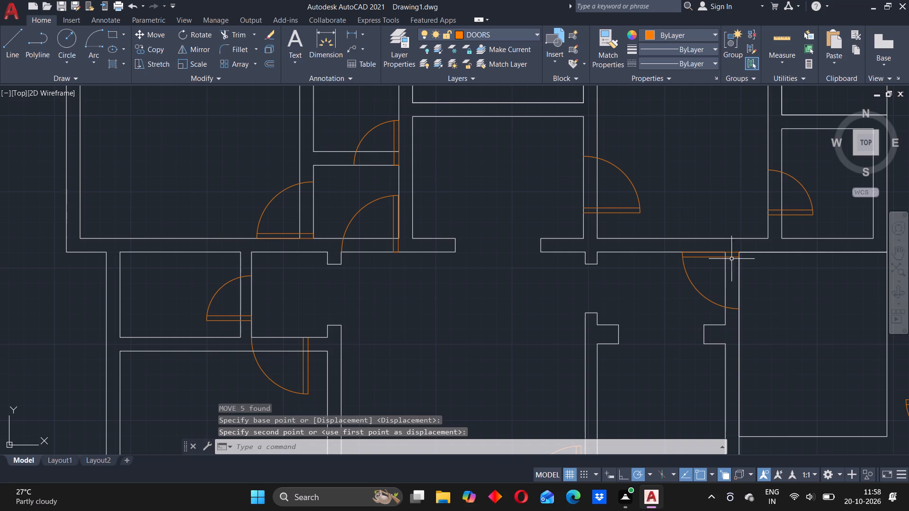
Move that larger leaf by its northeast corner south by one leaf thickness along the east face of the shared wall.
click(671, 247)
click(755, 316)
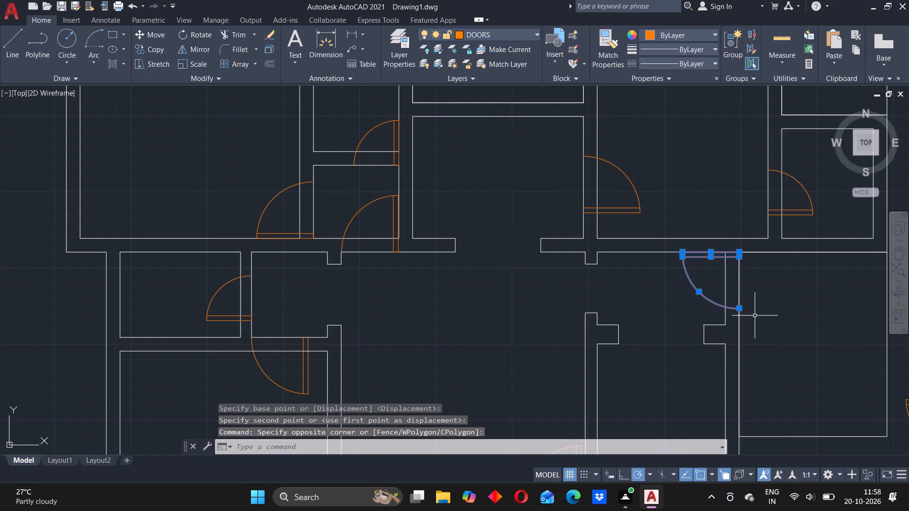
key(m)
key(Return)
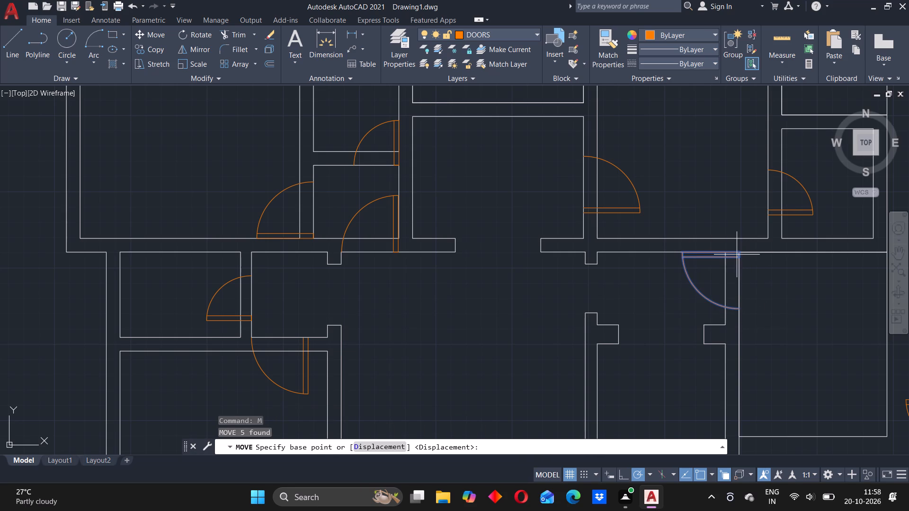
click(739, 249)
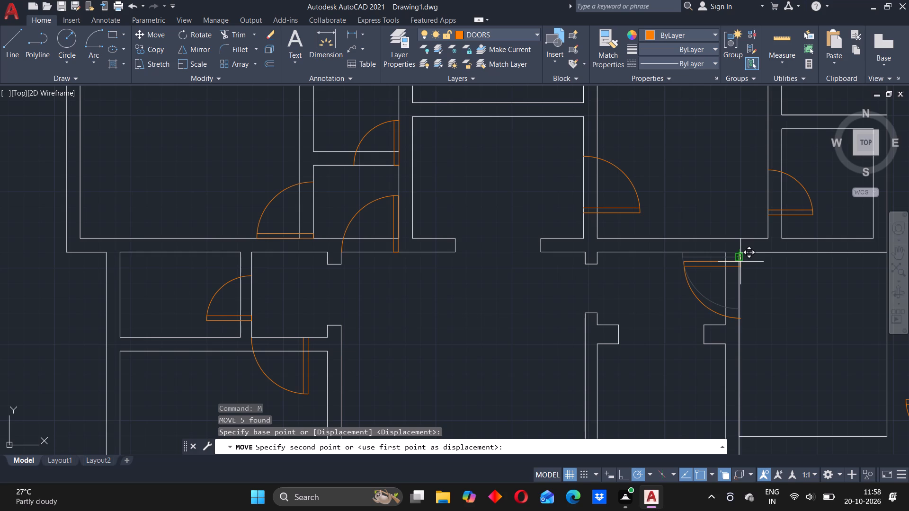
click(740, 262)
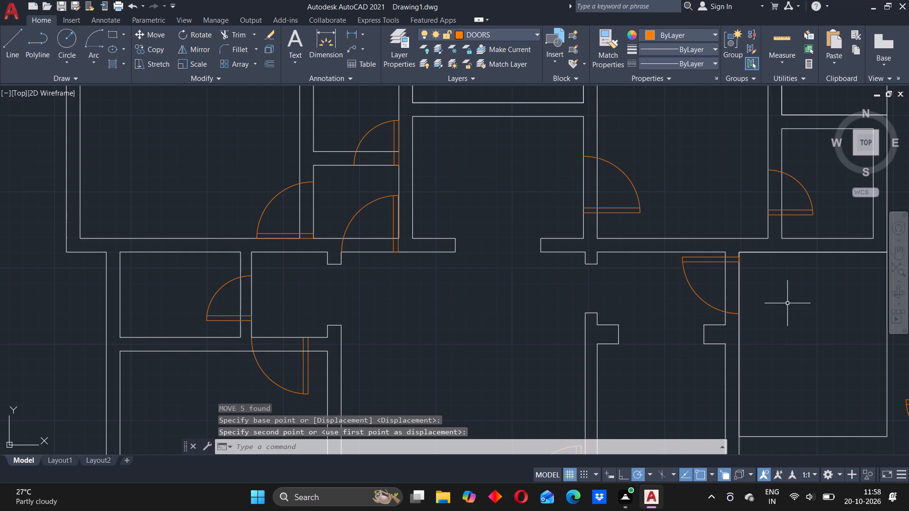
Mirror the loose door leaf south of the plan about a horizontal line through its arc's south end, keeping the original.
scroll(765, 262, up, 3)
scroll(766, 260, down, 5)
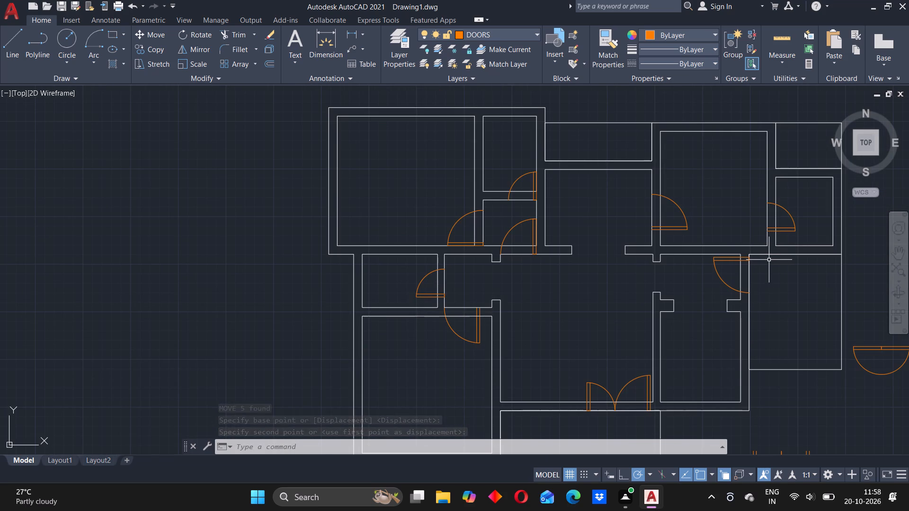
scroll(752, 295, down, 2)
scroll(752, 295, up, 4)
scroll(738, 326, down, 4)
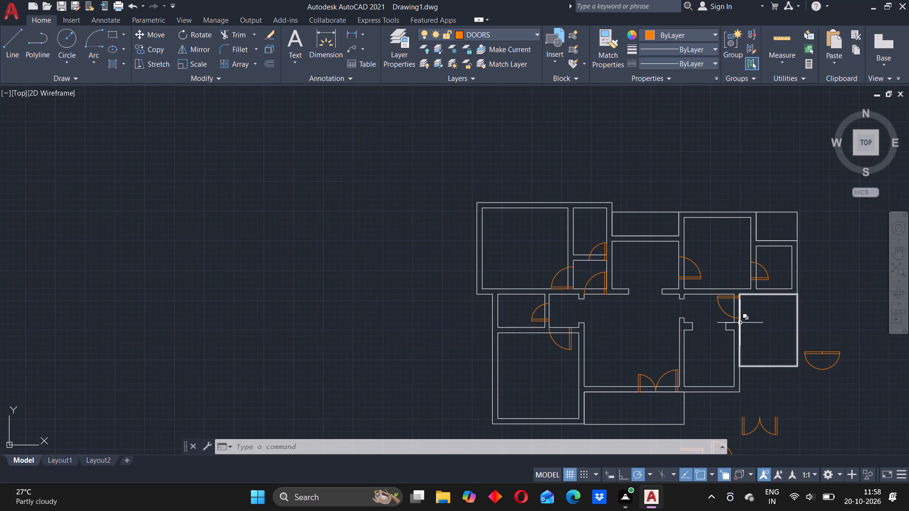
scroll(736, 377, down, 4)
scroll(725, 414, up, 5)
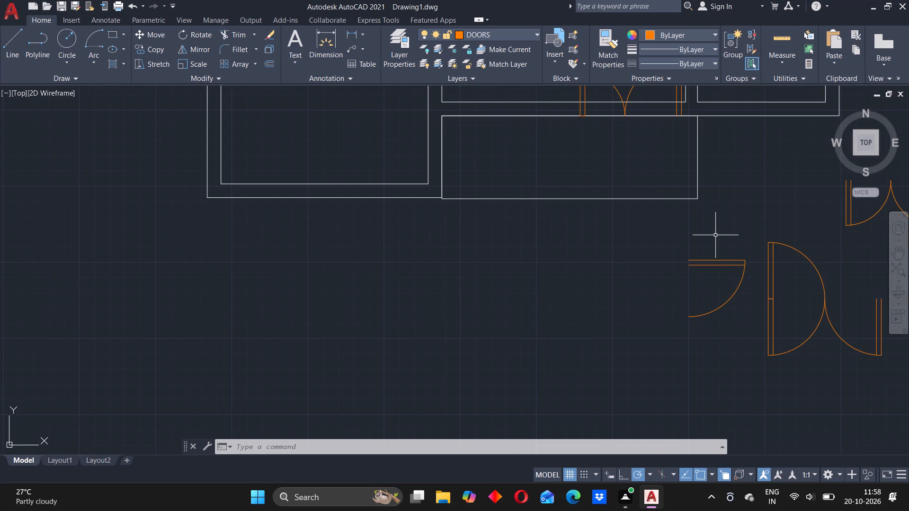
drag(677, 246, 713, 246)
click(755, 335)
key(m)
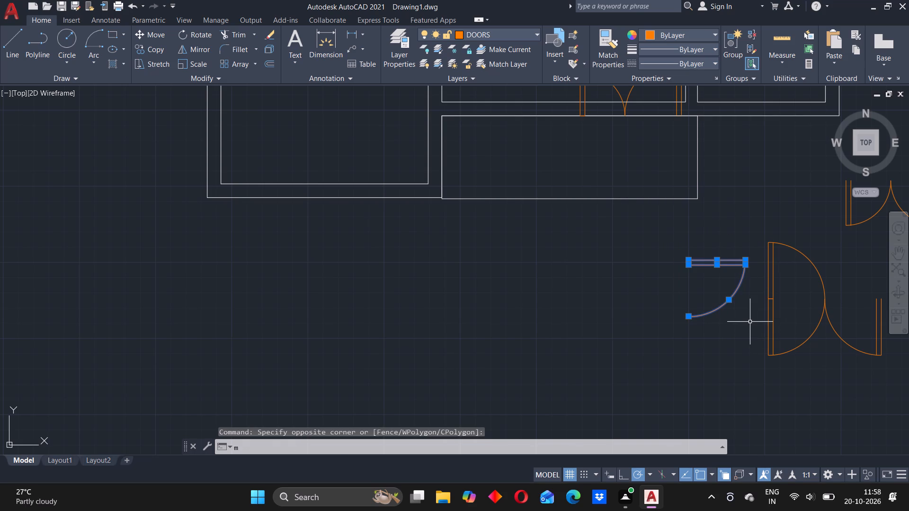
key(i)
key(Return)
click(690, 318)
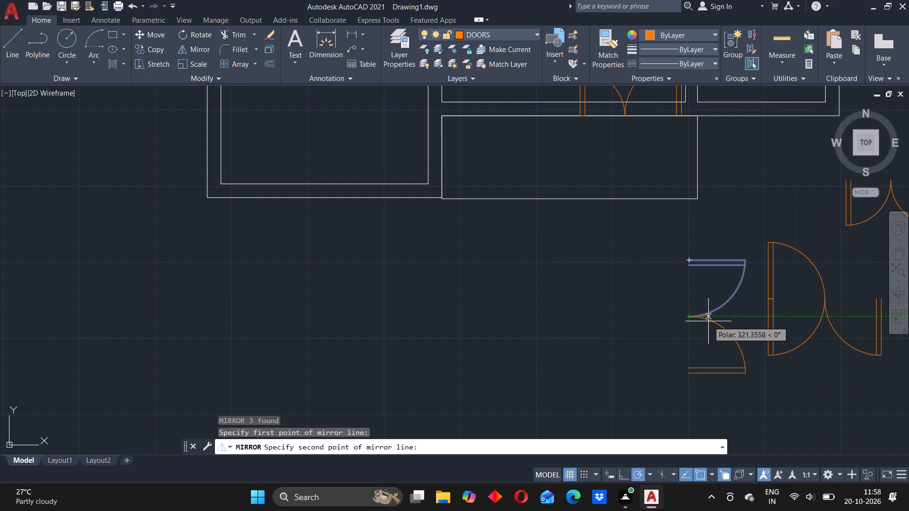
click(708, 321)
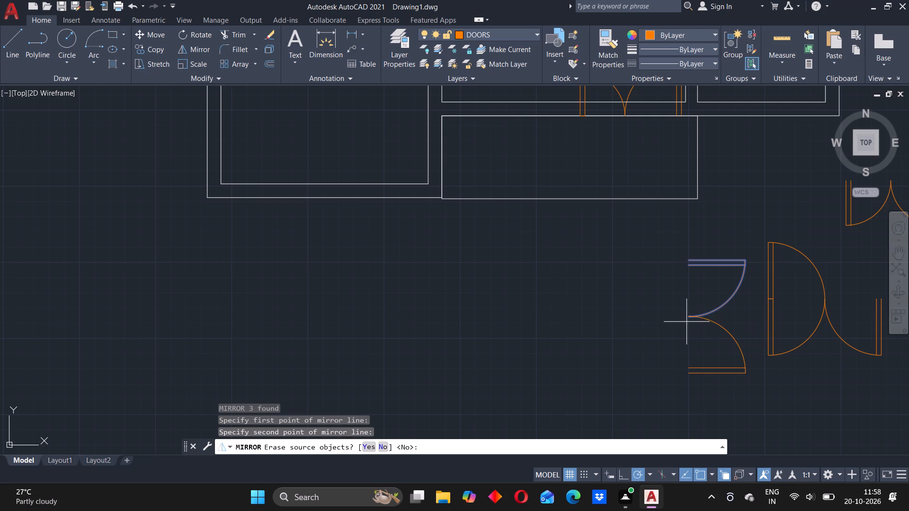
click(681, 244)
right_click(604, 263)
click(634, 323)
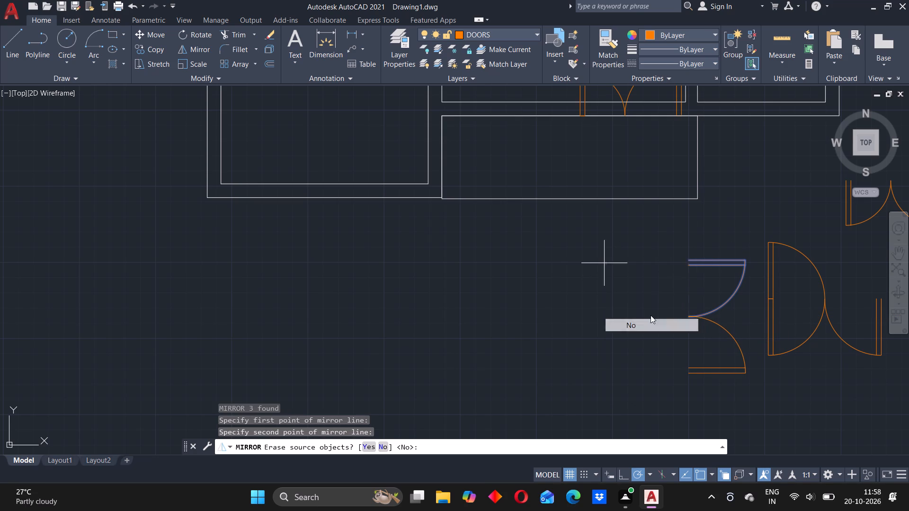
Mirror both loose leaves about a vertical line through the point where their arcs meet, keeping the originals.
click(667, 254)
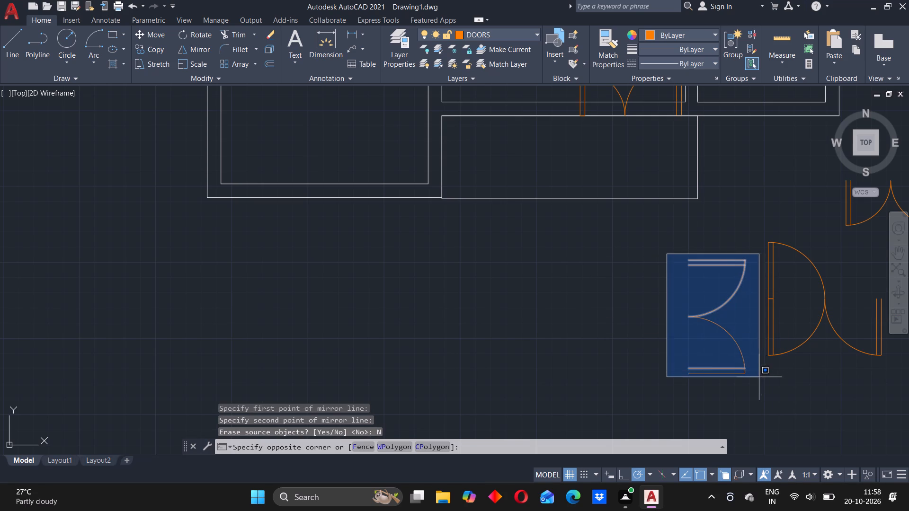
click(758, 381)
key(m)
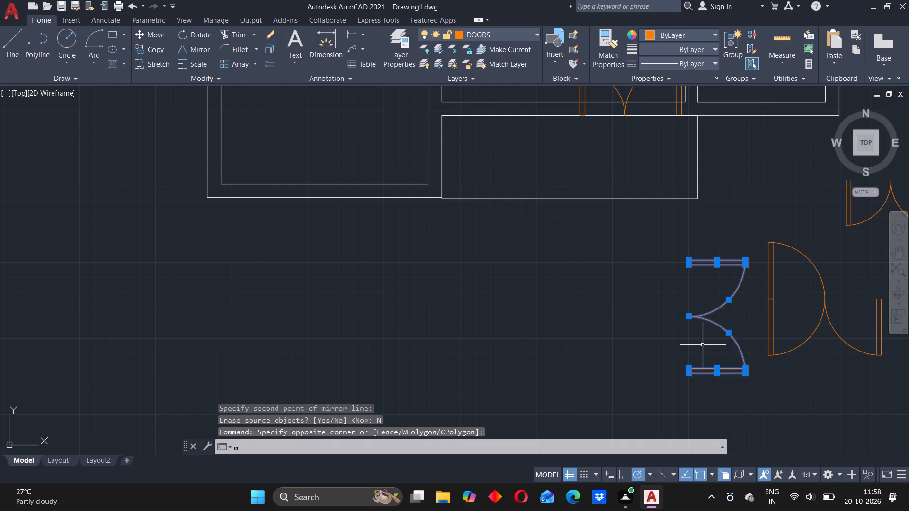
key(i)
key(Return)
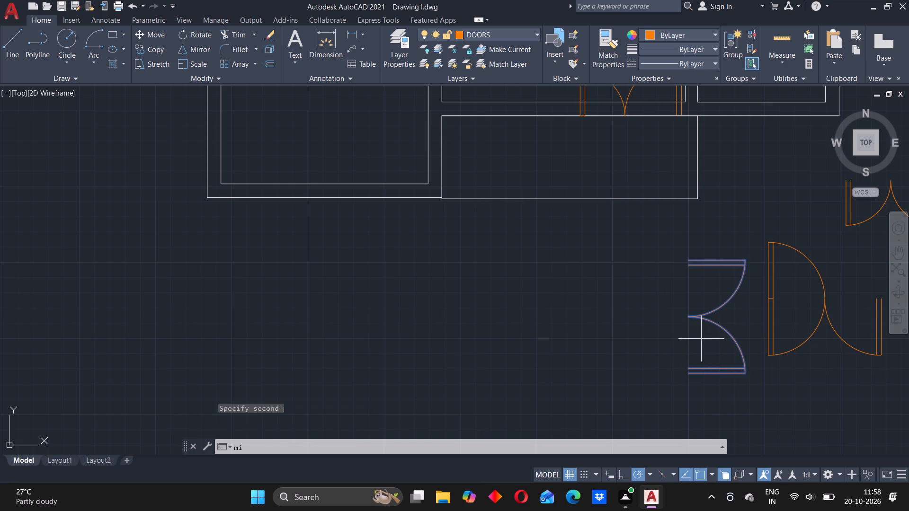
click(687, 319)
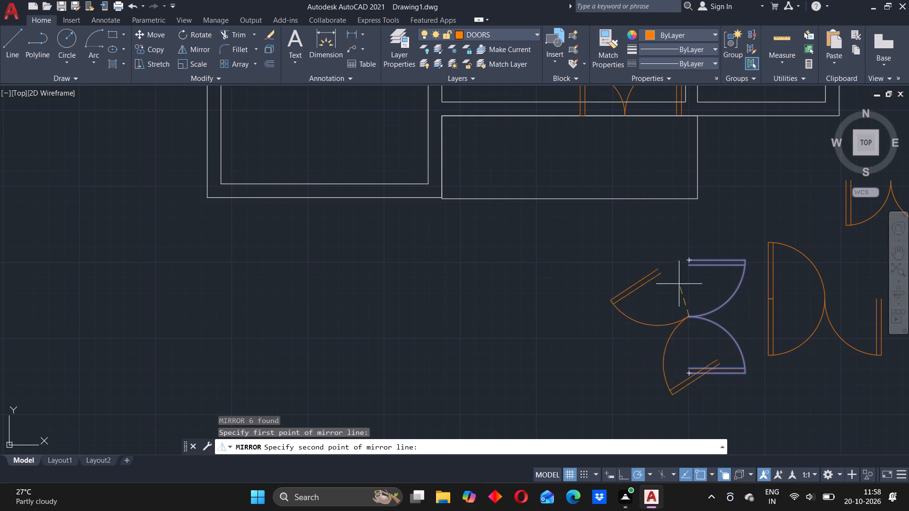
click(691, 278)
right_click(590, 284)
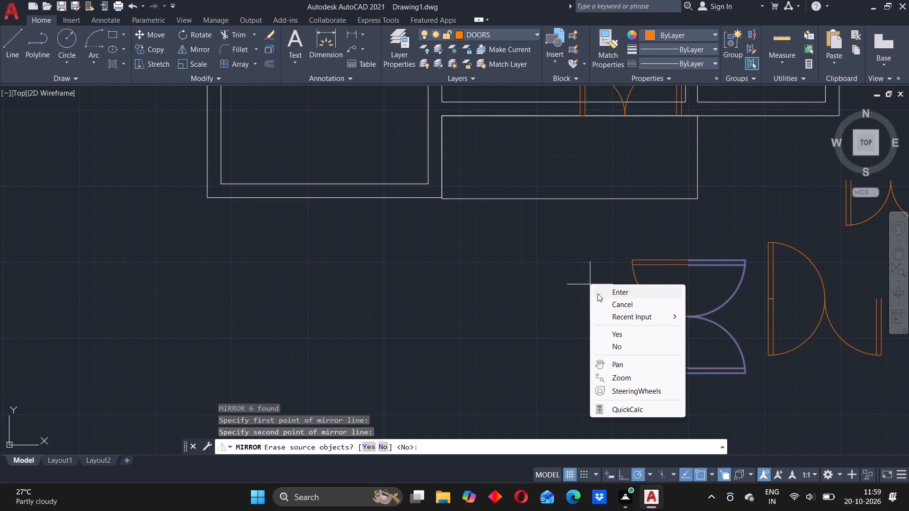
click(614, 344)
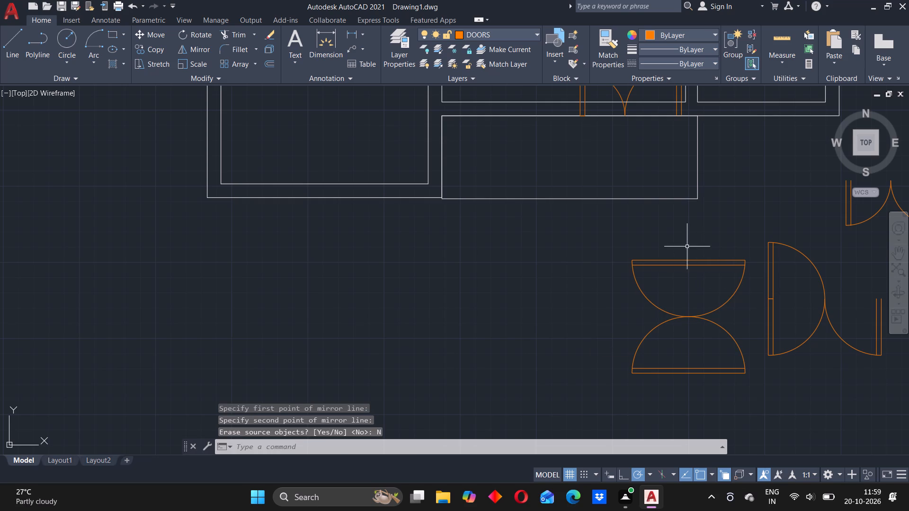
Move the southeast leaf of the loose four-leaf group by its arc's north end to the northeast room's inner northeast corner.
drag(686, 245, 697, 248)
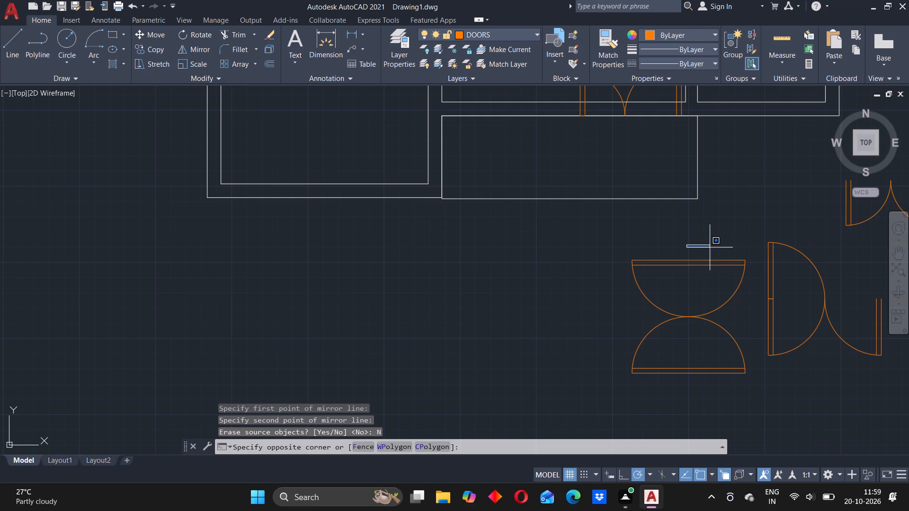
key(Escape)
click(753, 388)
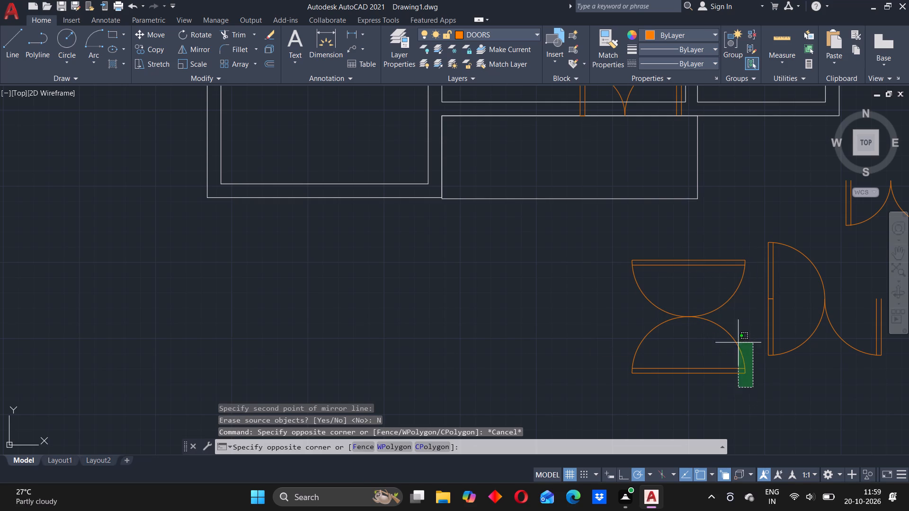
click(692, 324)
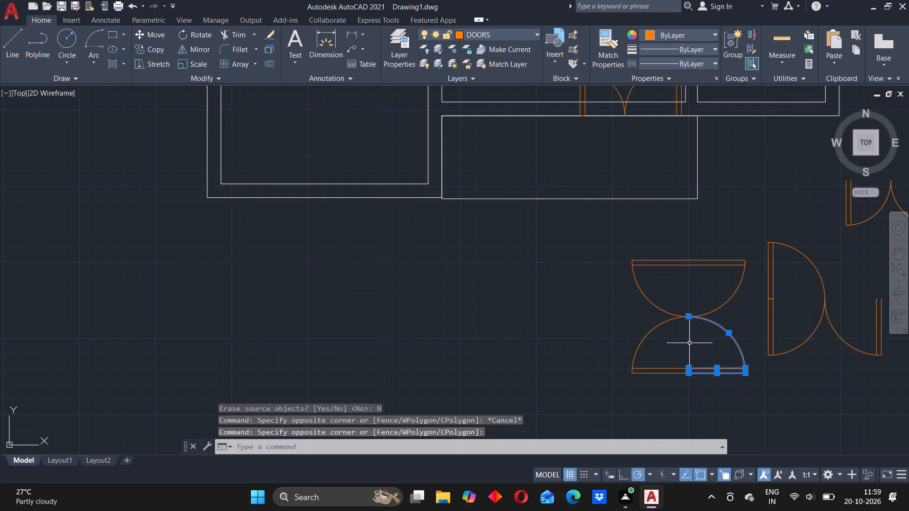
key(m)
key(Return)
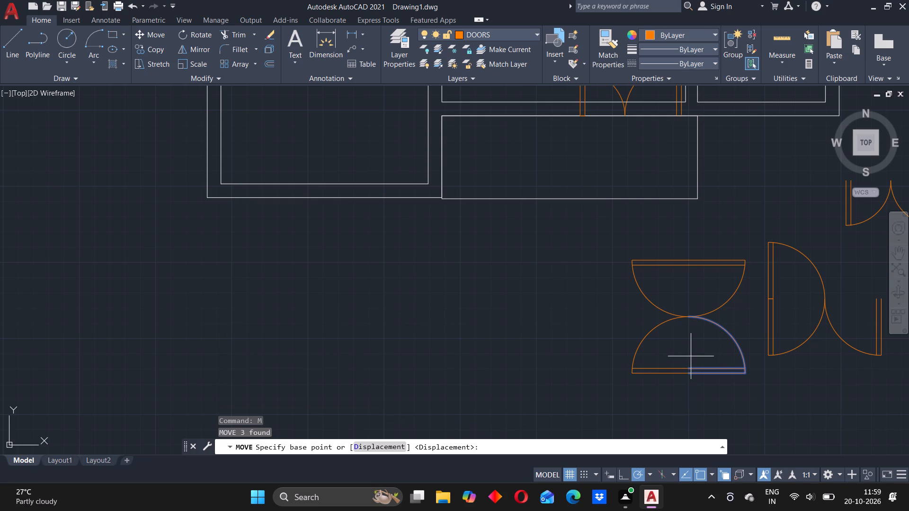
click(689, 317)
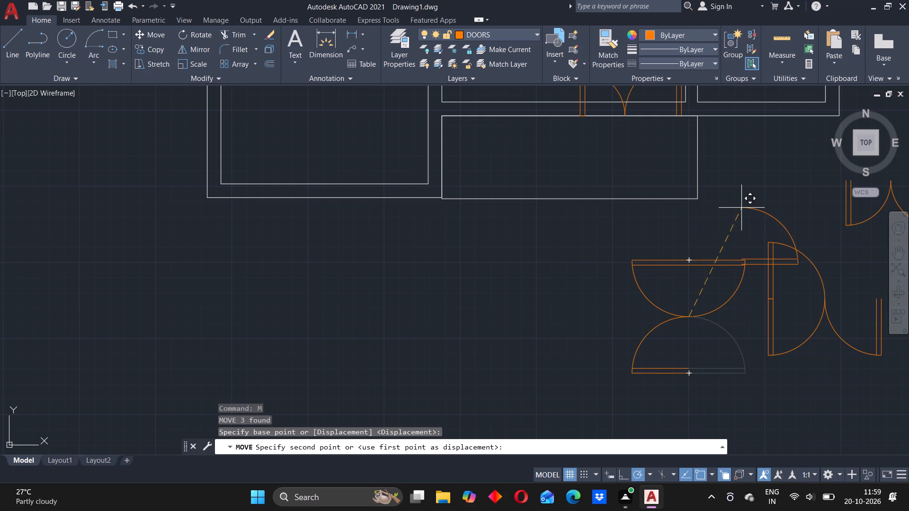
scroll(729, 185, up, 3)
scroll(730, 184, down, 7)
scroll(747, 118, down, 2)
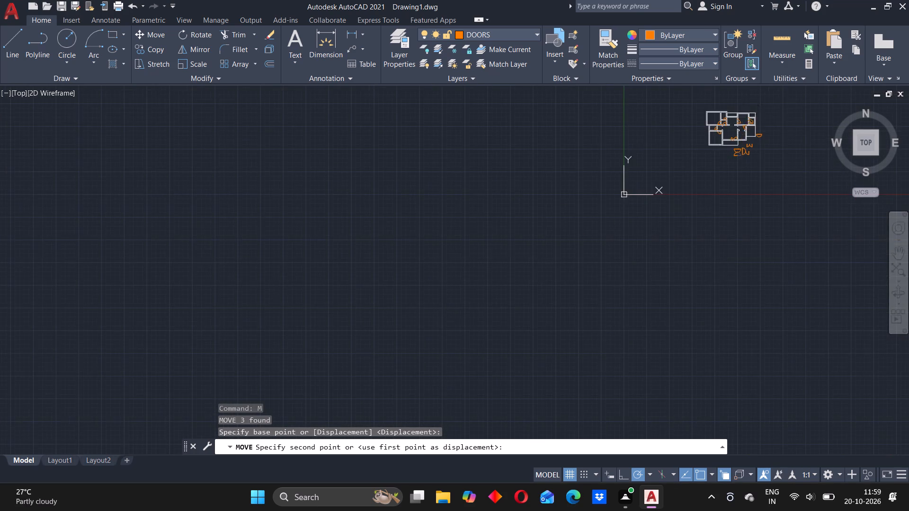
scroll(747, 118, up, 6)
scroll(776, 103, down, 3)
scroll(775, 106, up, 2)
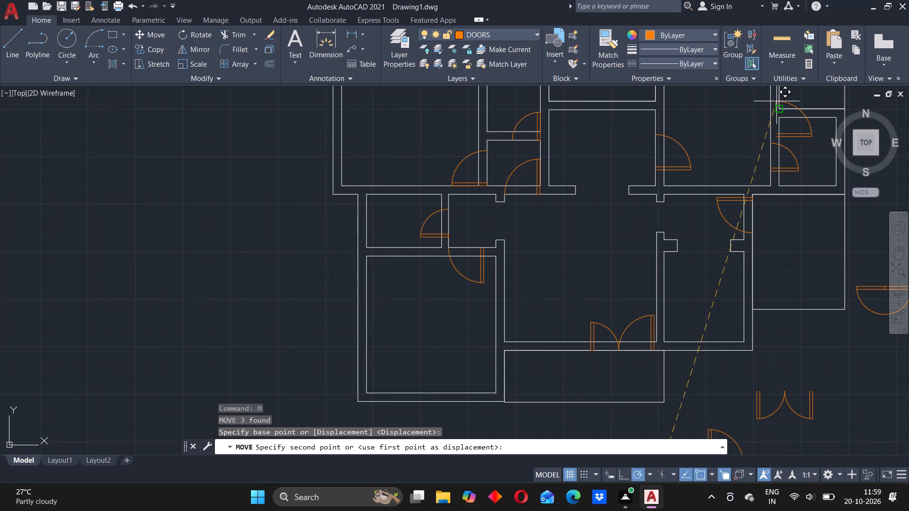
scroll(777, 101, up, 4)
scroll(777, 112, down, 12)
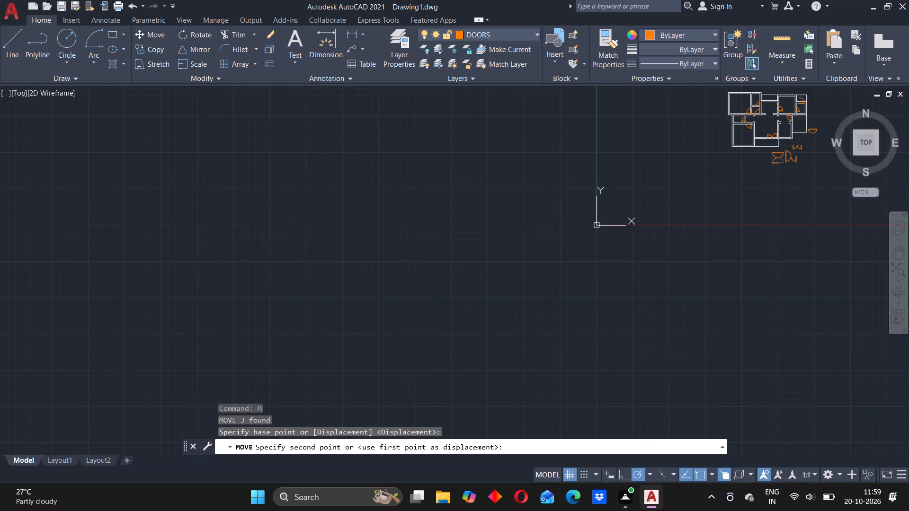
scroll(805, 85, up, 7)
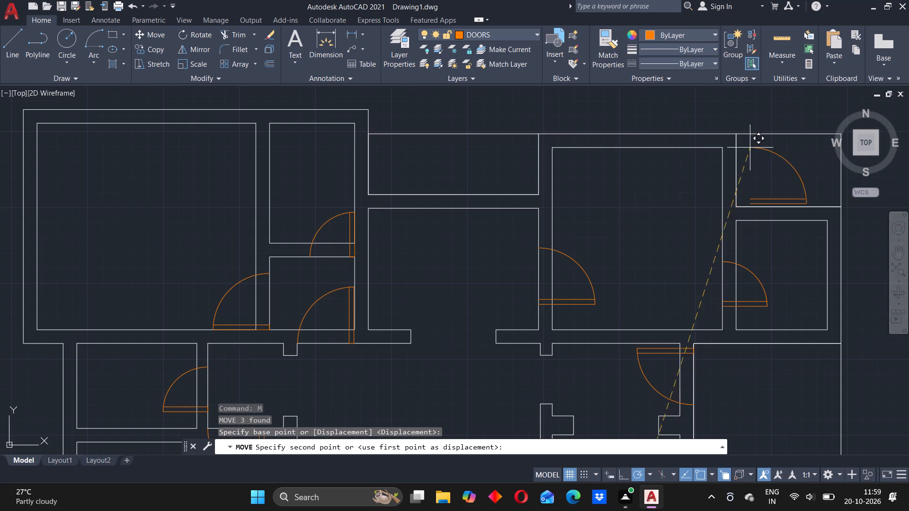
click(722, 150)
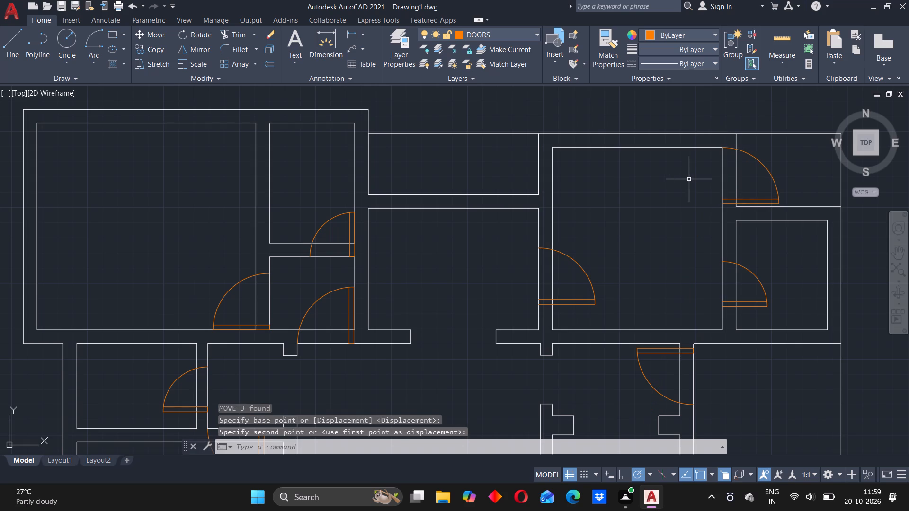
Trim both wall lines across the door openings in the small west room's east wall and the southwest room's north wall.
scroll(731, 194, up, 2)
scroll(731, 194, down, 4)
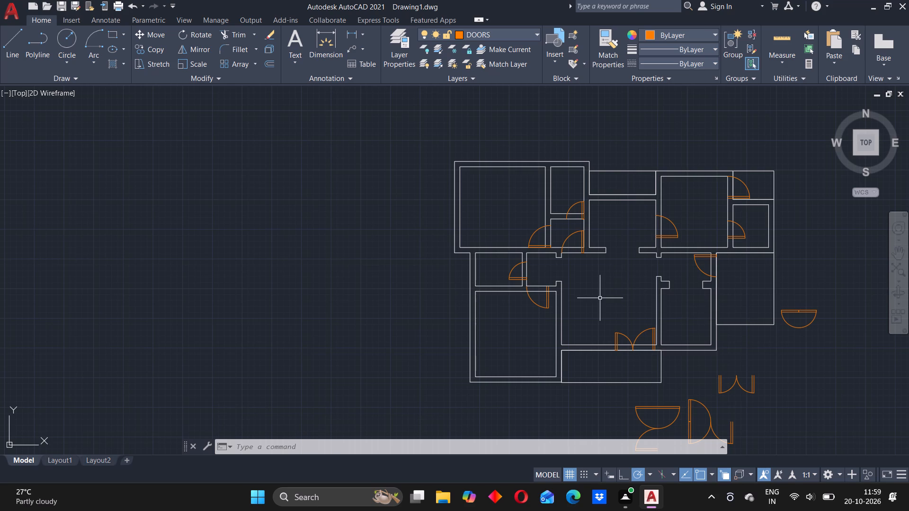
key(t)
key(r)
key(Return)
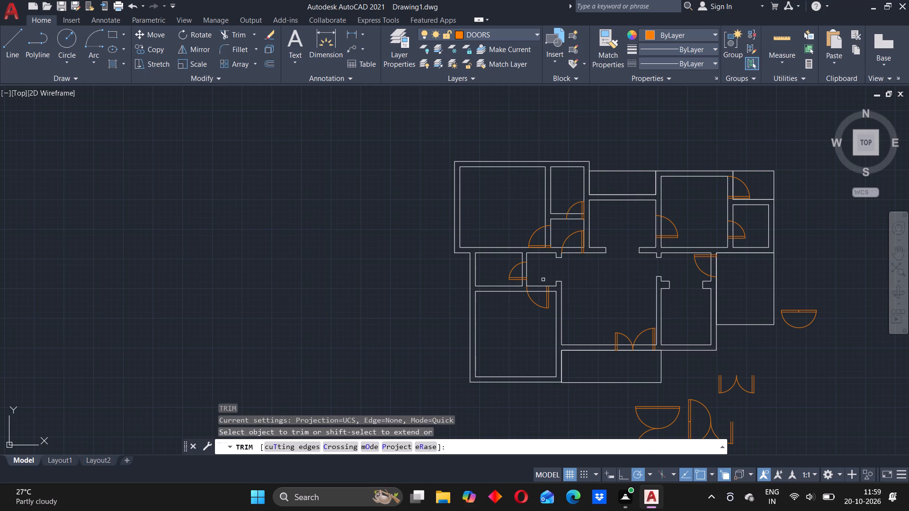
click(524, 272)
click(527, 270)
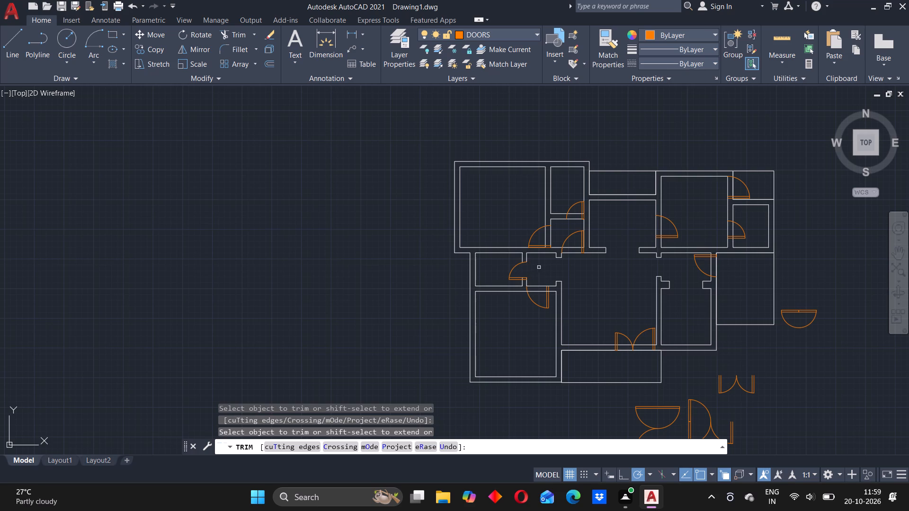
click(537, 287)
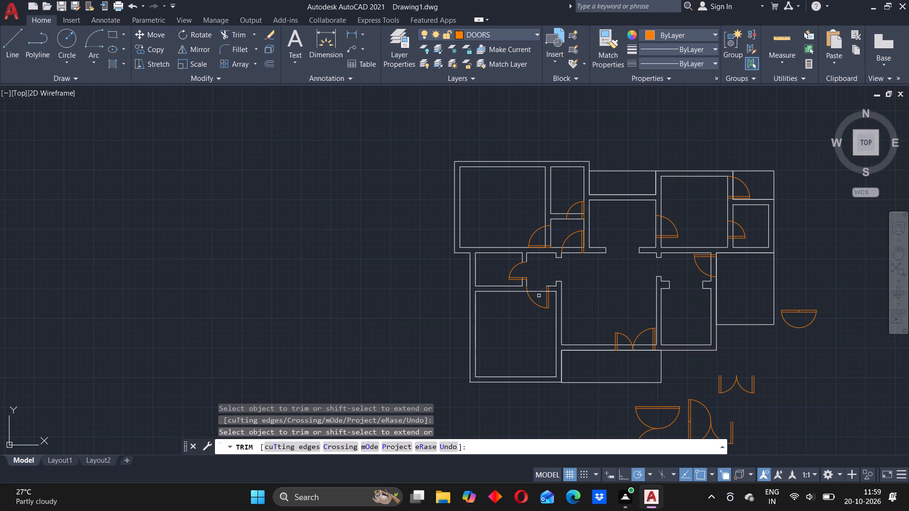
click(539, 296)
click(541, 287)
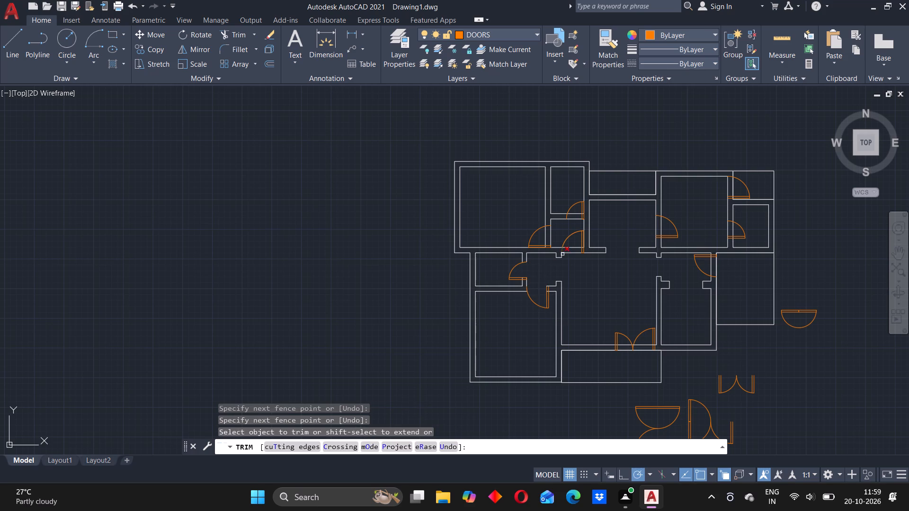
Trim the wall lines across the three door openings around the small lobby east of the northwest room.
drag(572, 263, 576, 244)
drag(557, 236, 557, 236)
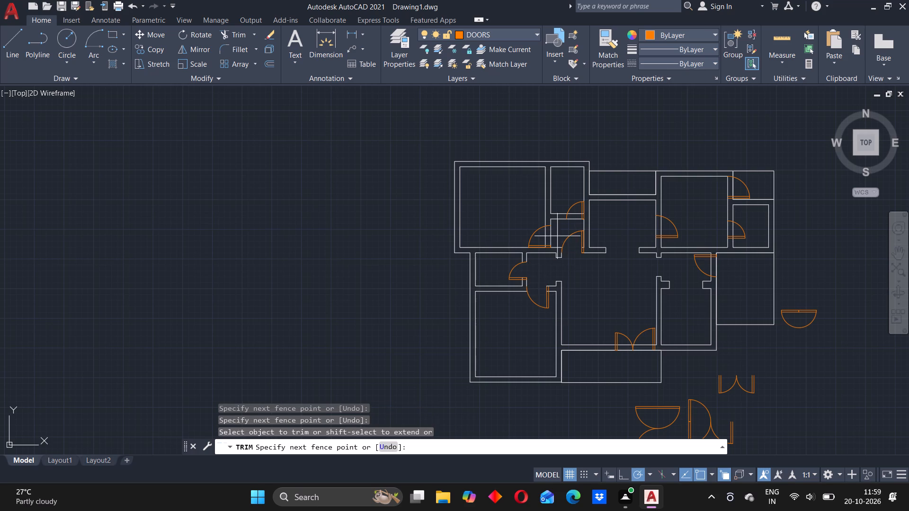
drag(557, 236, 542, 238)
drag(574, 228, 577, 214)
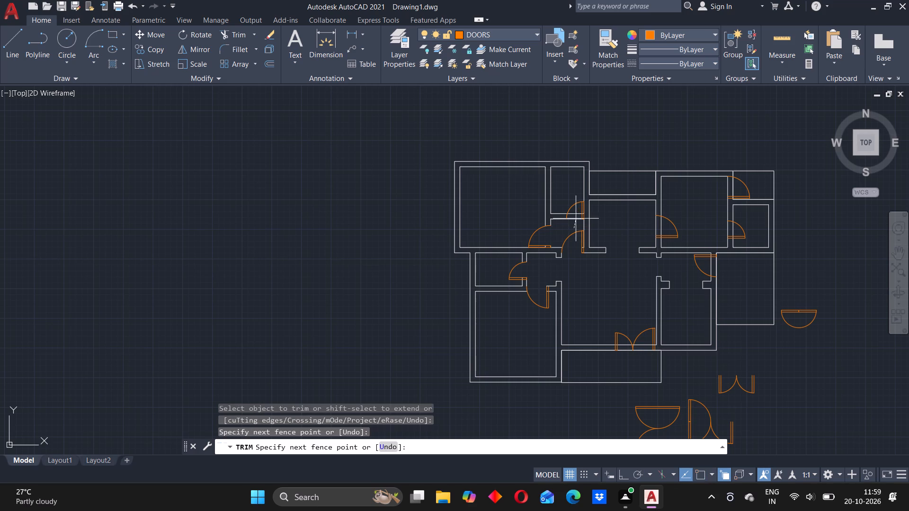
drag(577, 214, 577, 211)
Trim the wall lines across the door openings in the northeast room's west wall, its two east openings and the east room's west wall.
drag(635, 229, 656, 228)
drag(656, 228, 665, 228)
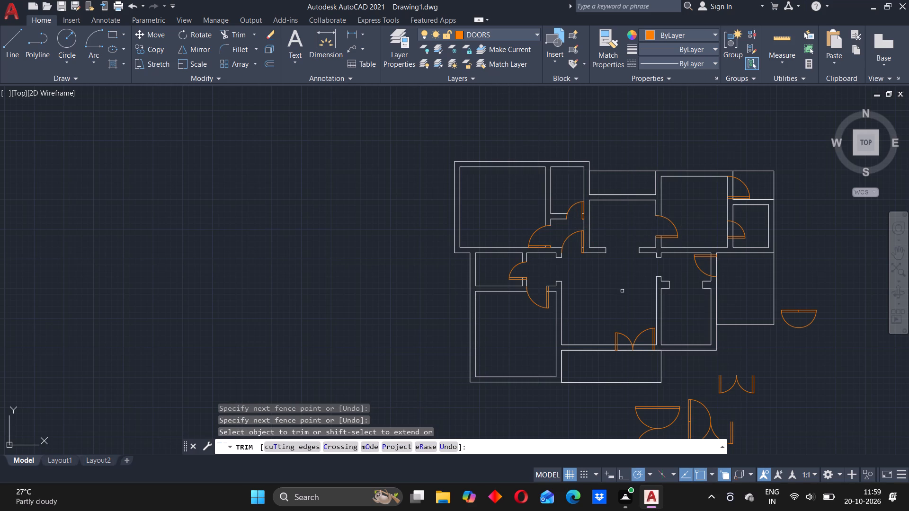
drag(724, 265, 707, 269)
drag(718, 226, 729, 229)
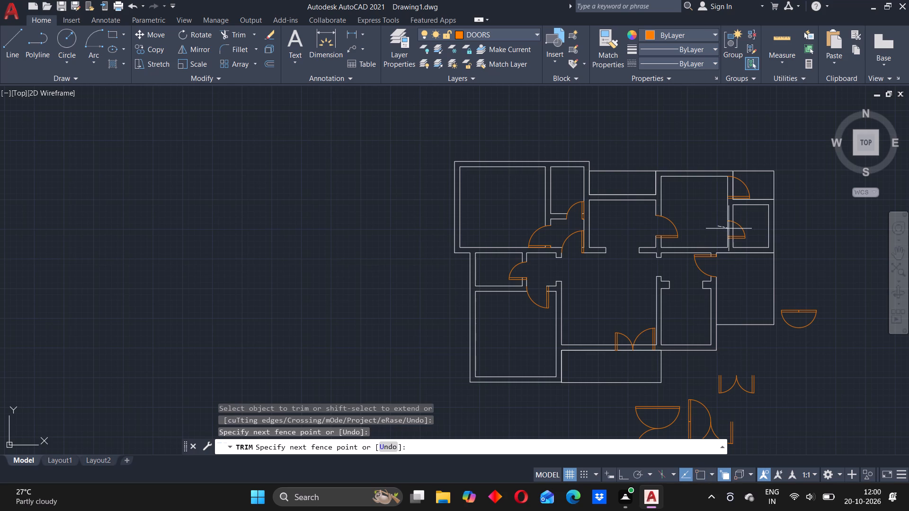
drag(729, 229, 734, 229)
drag(718, 185, 735, 186)
drag(735, 186, 735, 187)
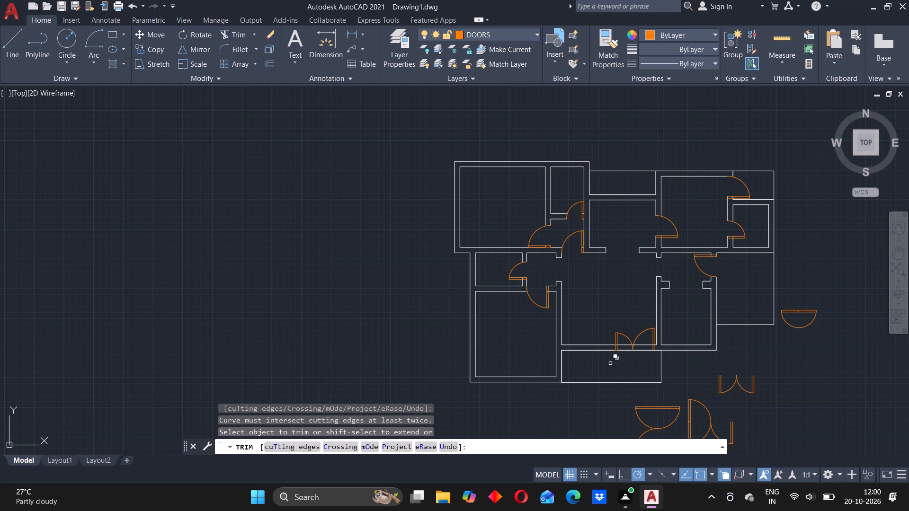
Trim both south wall lines of the central hall across the two leaves of the unequal double door.
drag(643, 361, 646, 344)
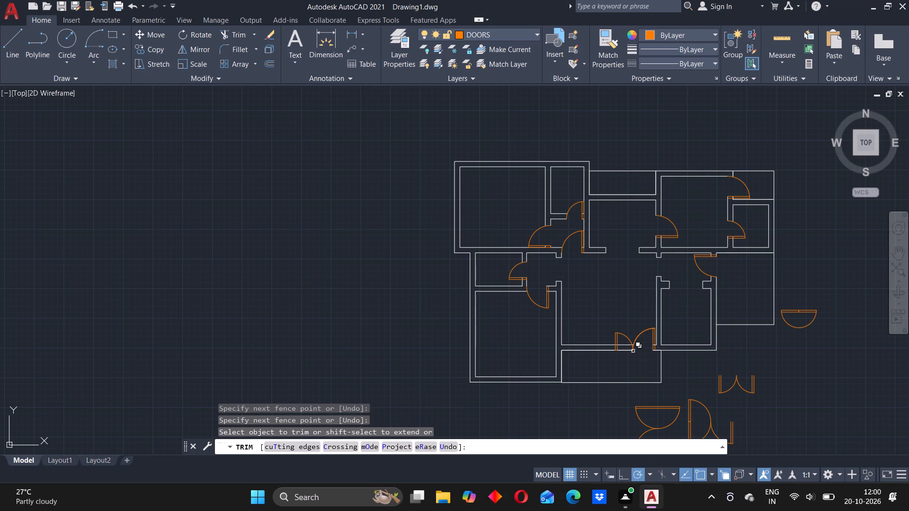
drag(626, 356, 625, 344)
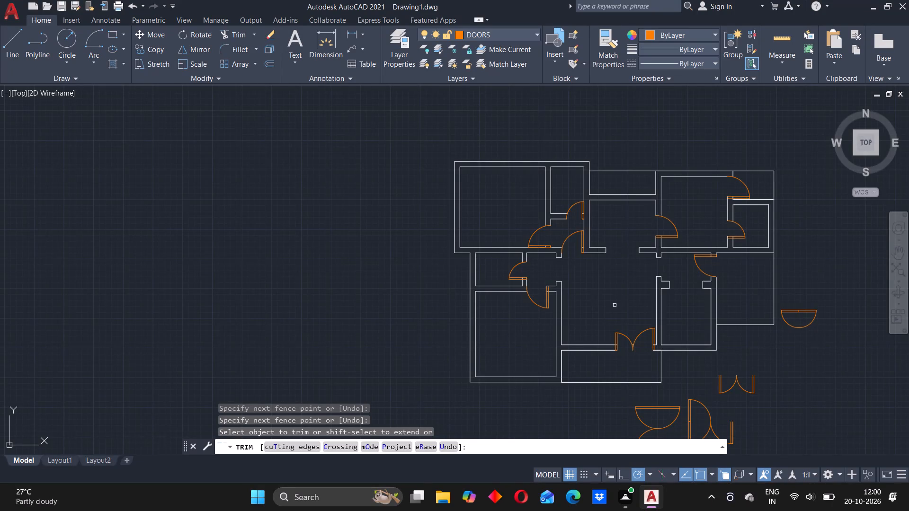
Examine the trimmed door openings throughout the plan and the loose door leaves southeast of it.
scroll(615, 306, up, 2)
scroll(616, 302, down, 2)
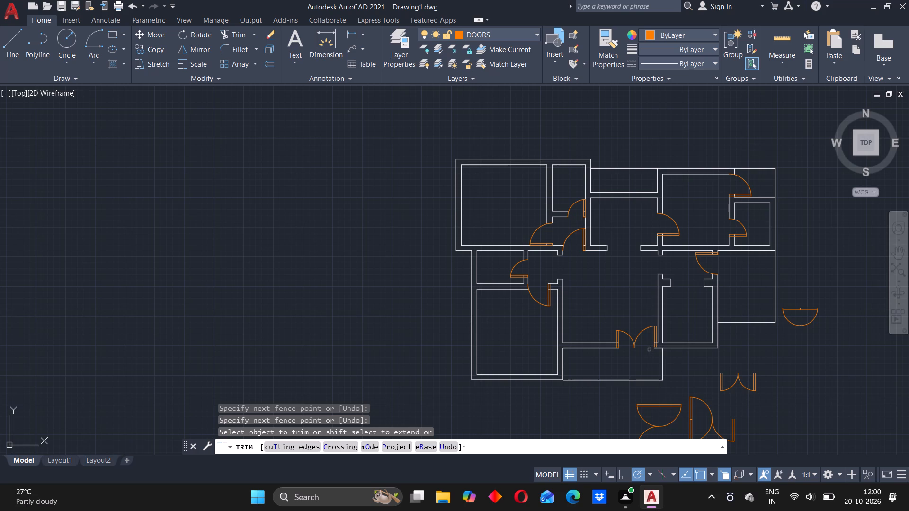
scroll(649, 350, down, 2)
scroll(661, 350, up, 1)
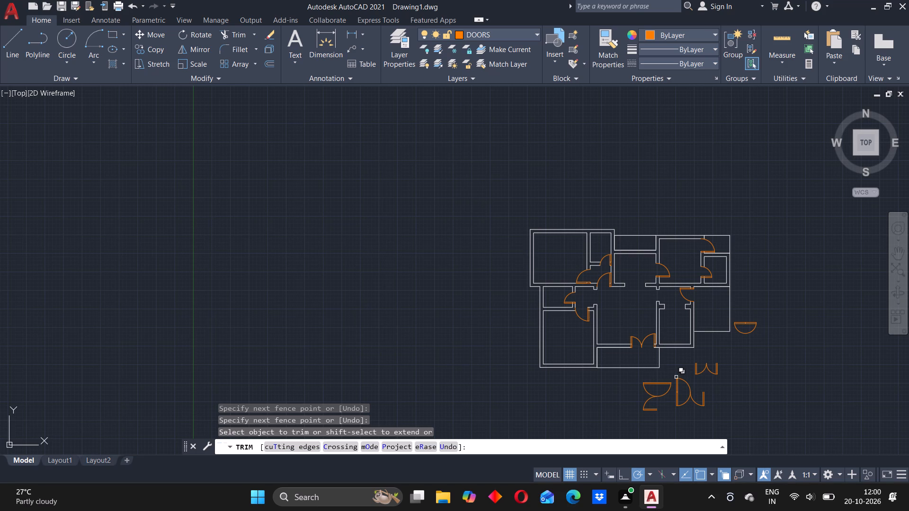
scroll(719, 372, up, 1)
scroll(719, 372, down, 1)
scroll(678, 271, up, 1)
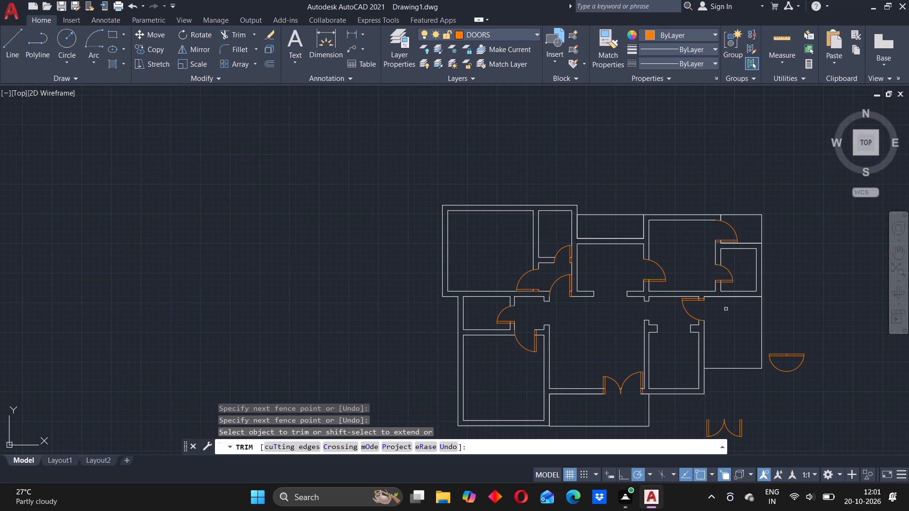
scroll(631, 309, up, 3)
scroll(633, 308, down, 4)
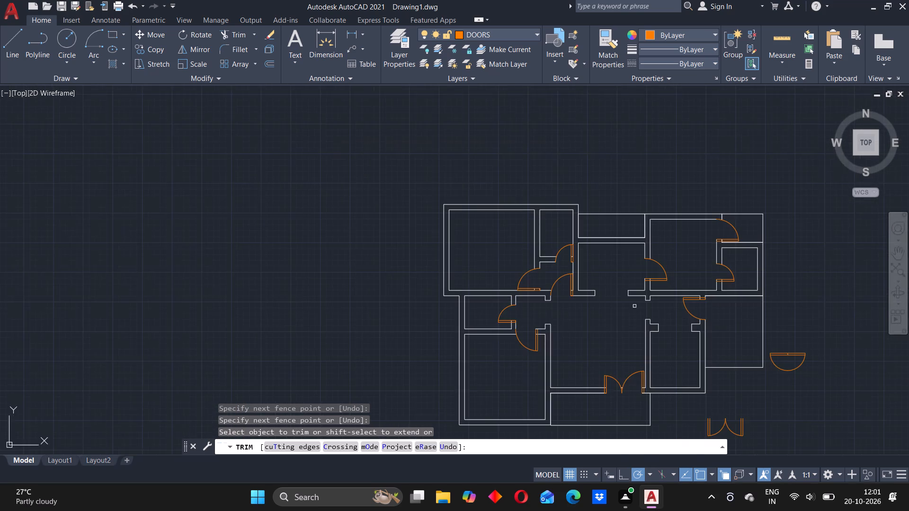
scroll(634, 306, down, 3)
scroll(646, 350, up, 3)
scroll(651, 354, down, 4)
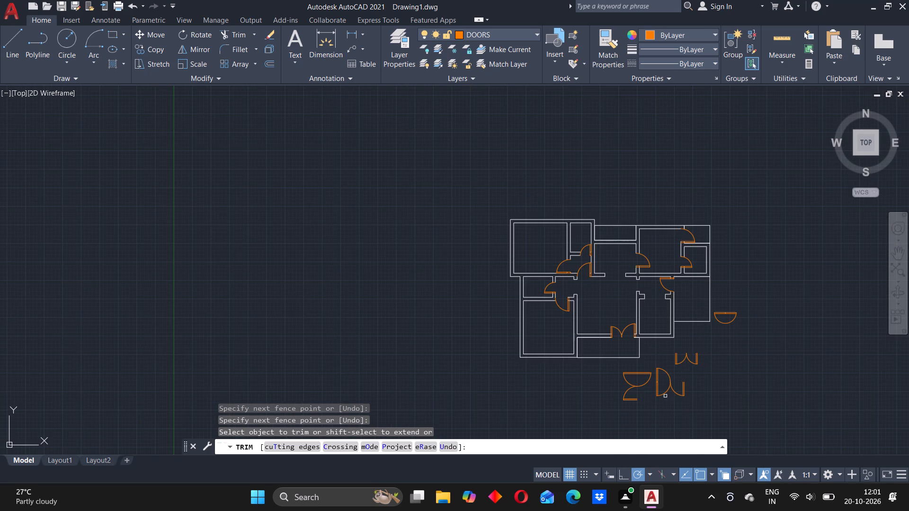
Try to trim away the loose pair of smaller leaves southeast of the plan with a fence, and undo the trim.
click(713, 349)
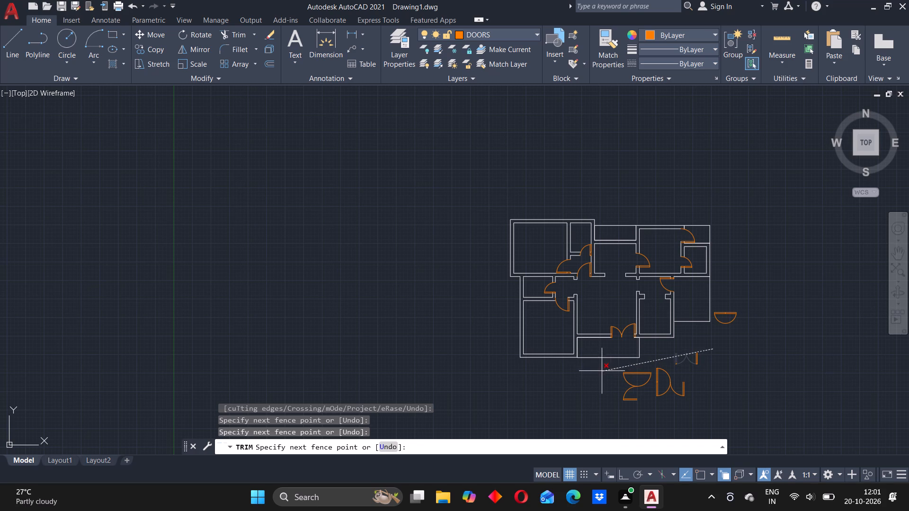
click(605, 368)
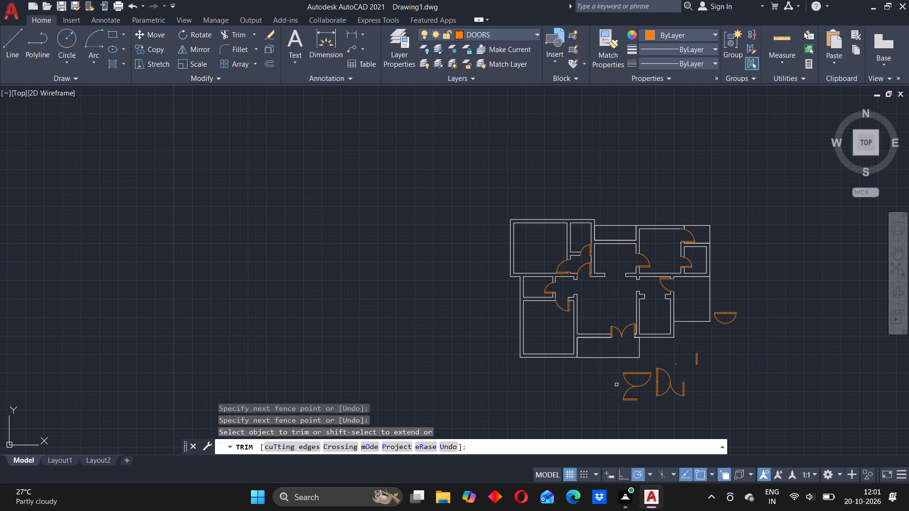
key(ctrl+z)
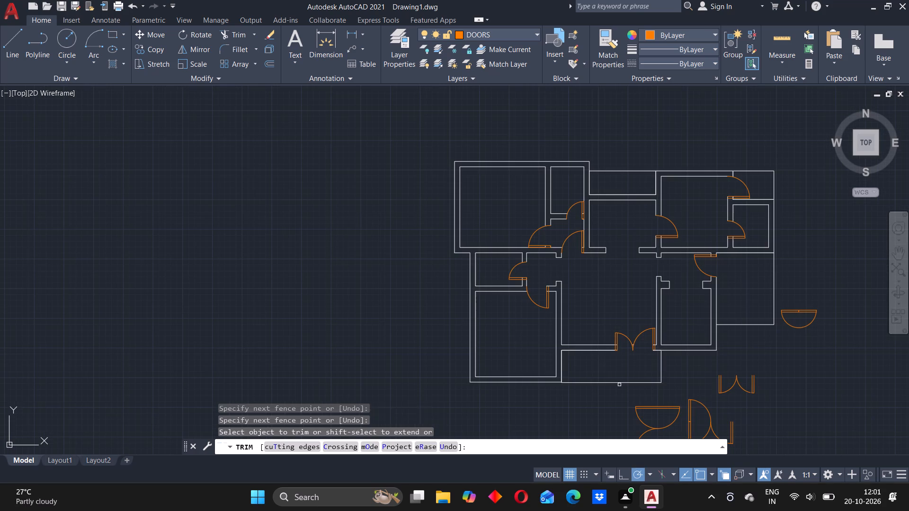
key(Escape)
Erase the cluster of loose door leaves south of the plan's southeast corner, including the leftover pair of short lines.
scroll(742, 371, down, 3)
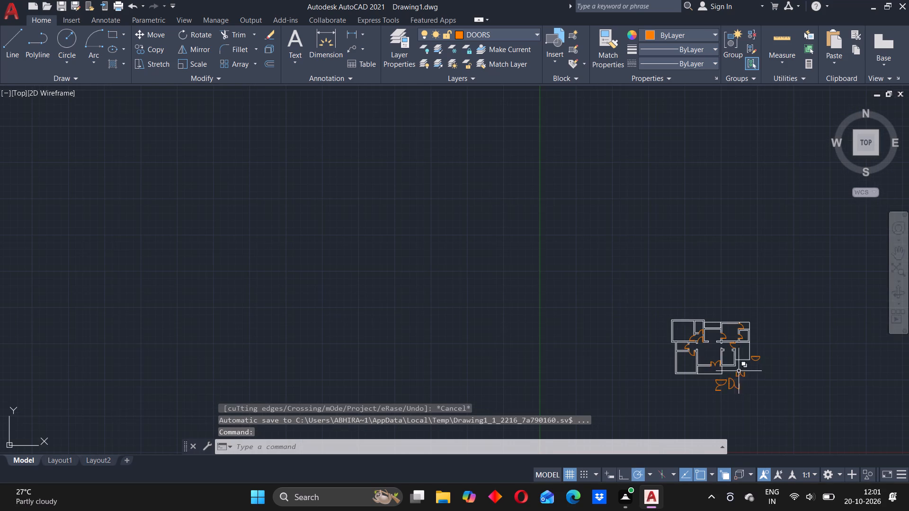
click(749, 368)
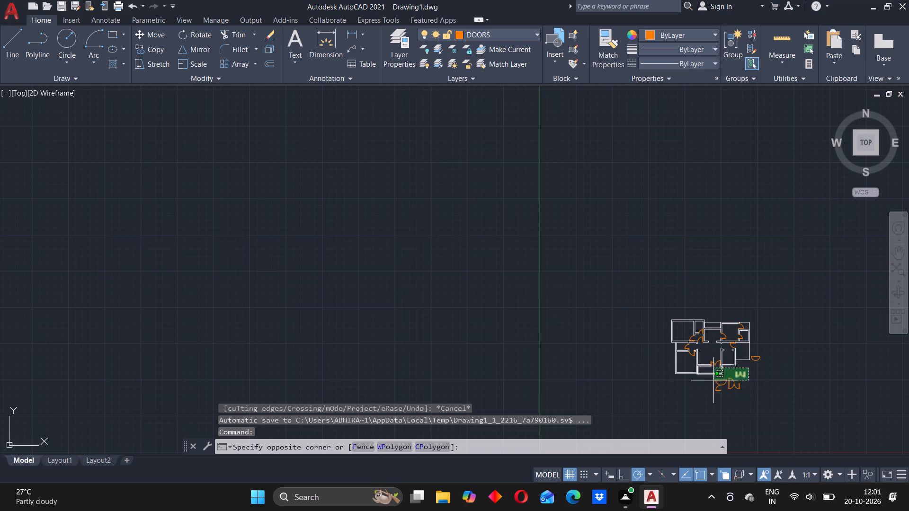
key(Escape)
click(753, 389)
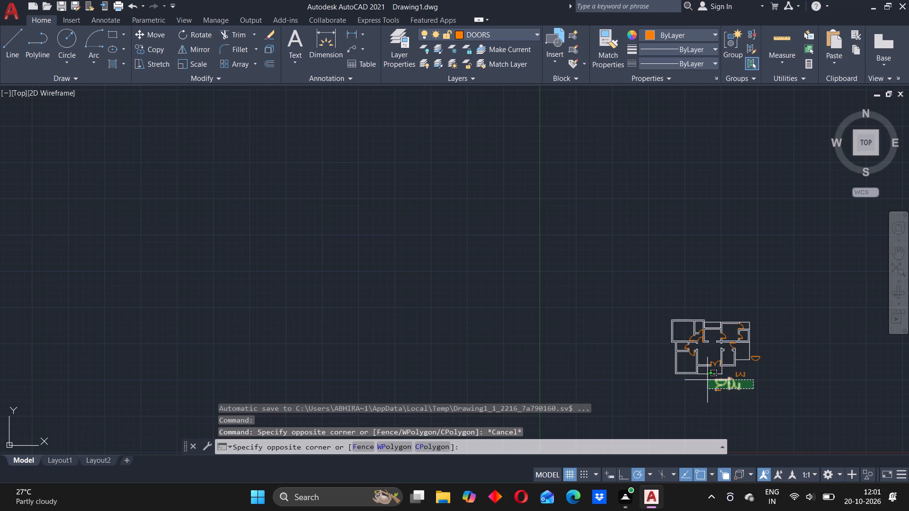
click(708, 378)
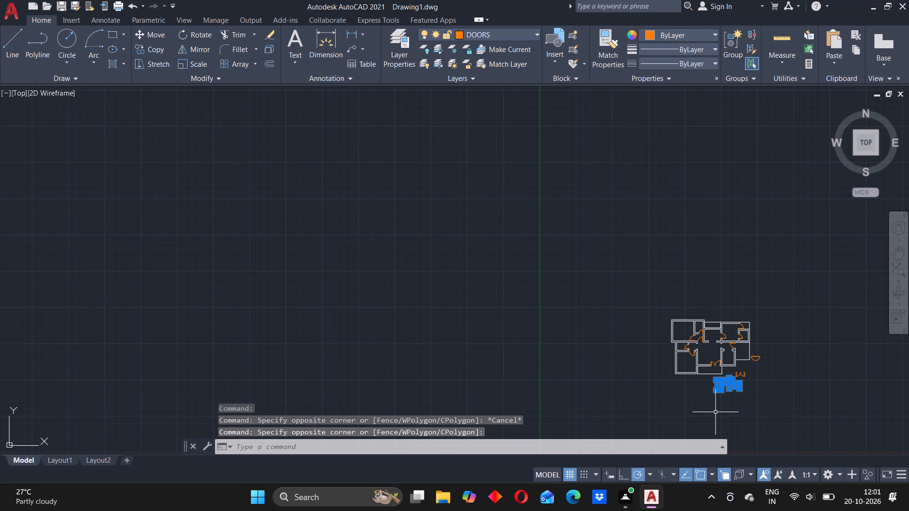
key(Delete)
scroll(721, 385, down, 3)
scroll(720, 388, up, 7)
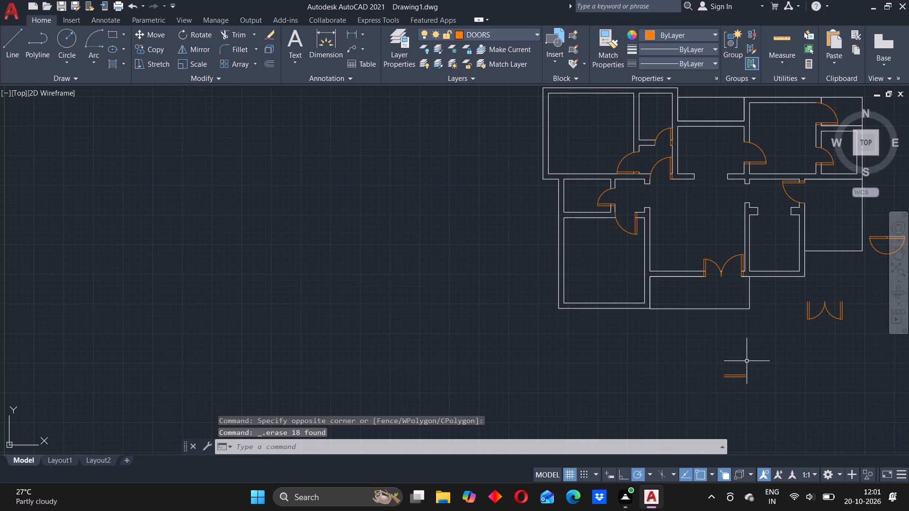
drag(766, 361, 746, 360)
click(716, 393)
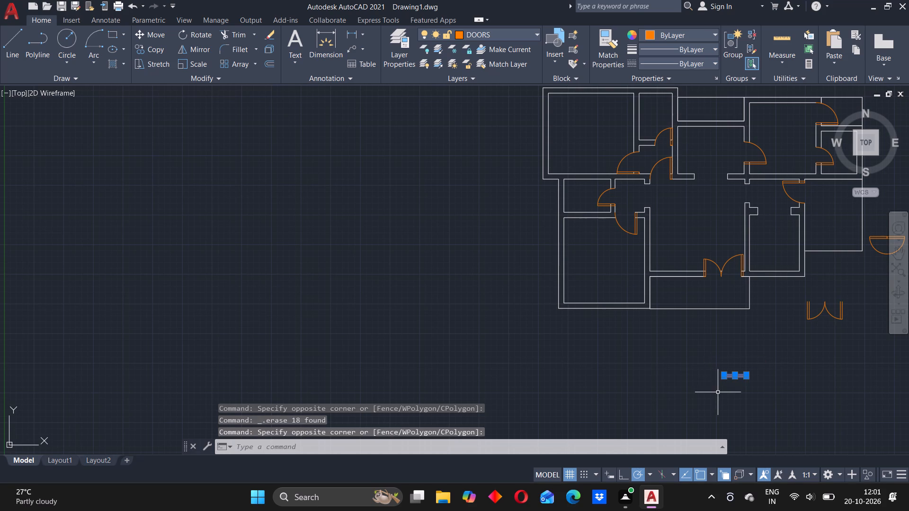
key(Delete)
Erase the loose pair of smaller door leaves southeast of the plan and the loose half-round double leaf east of it.
drag(847, 290, 840, 290)
click(797, 344)
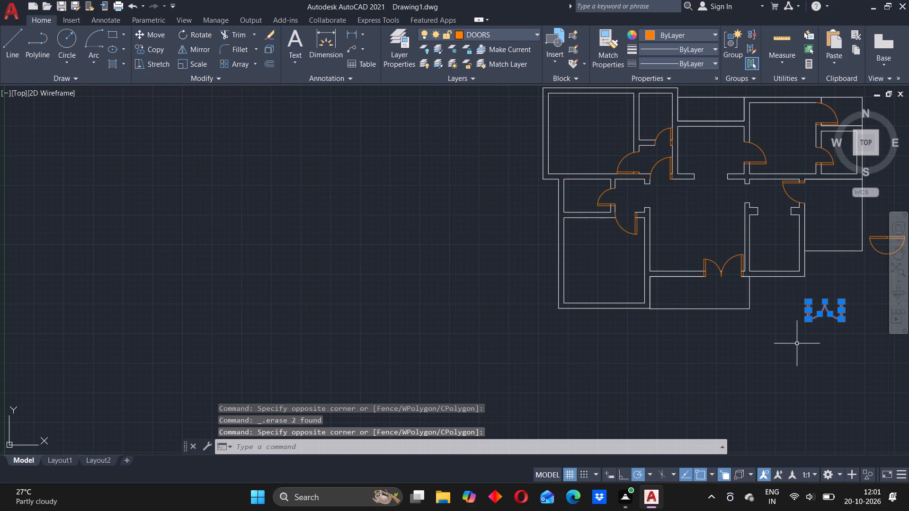
key(Delete)
scroll(843, 294, up, 3)
scroll(822, 273, down, 4)
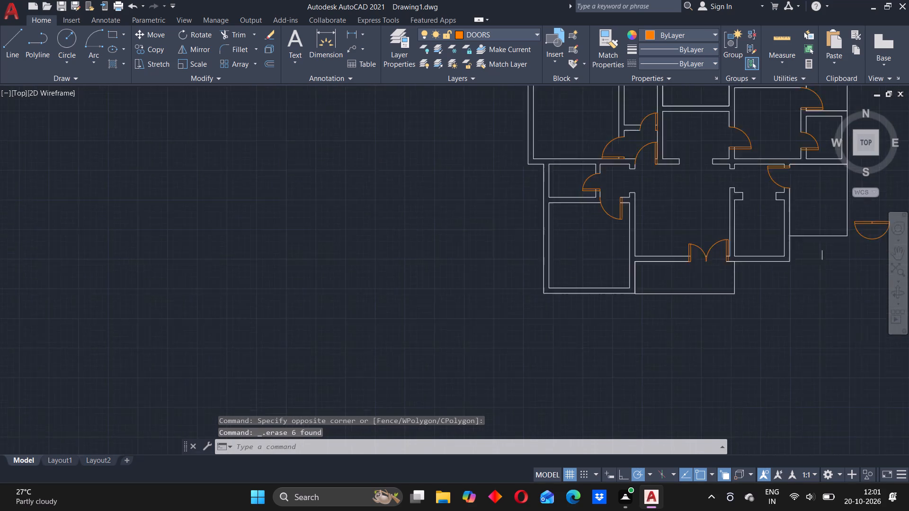
scroll(824, 258, down, 4)
scroll(830, 254, up, 6)
drag(837, 265, 804, 263)
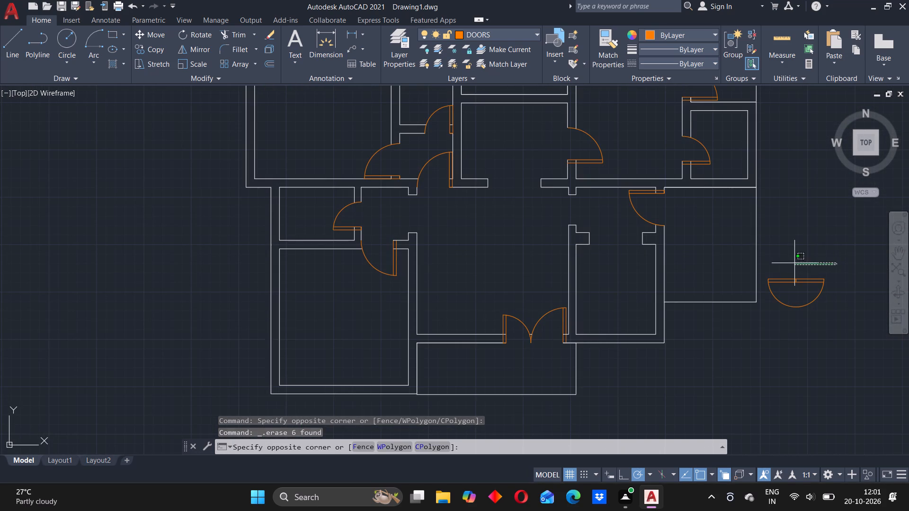
click(765, 318)
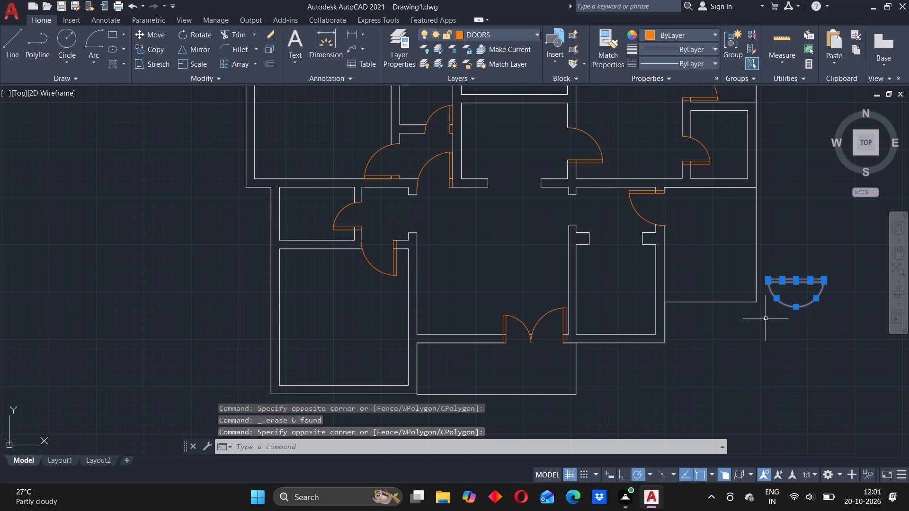
key(Delete)
Create a new layer named WINDOWS with yellow index color 50.
scroll(797, 313, up, 3)
scroll(672, 262, down, 8)
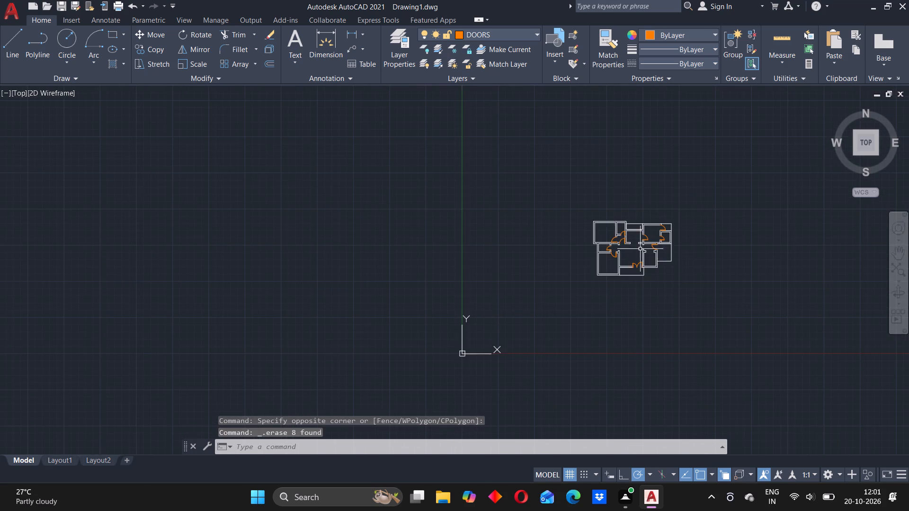
scroll(631, 236, up, 3)
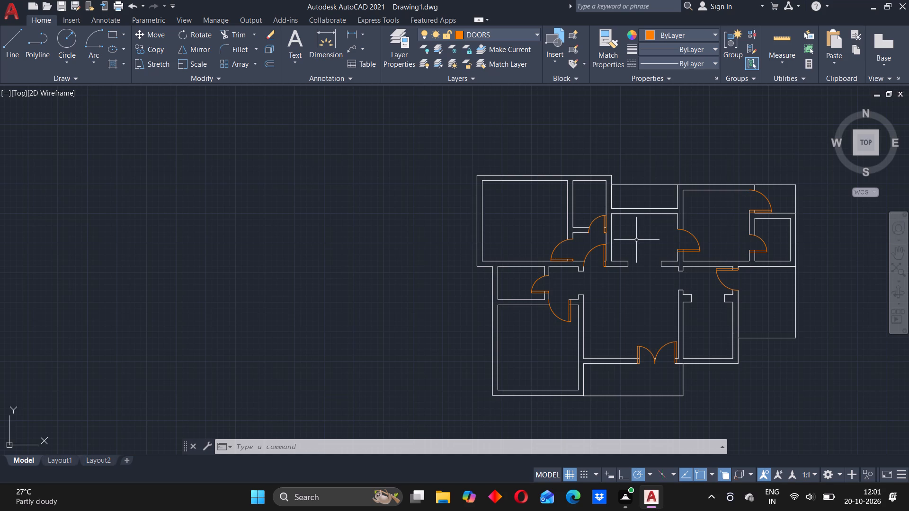
click(401, 36)
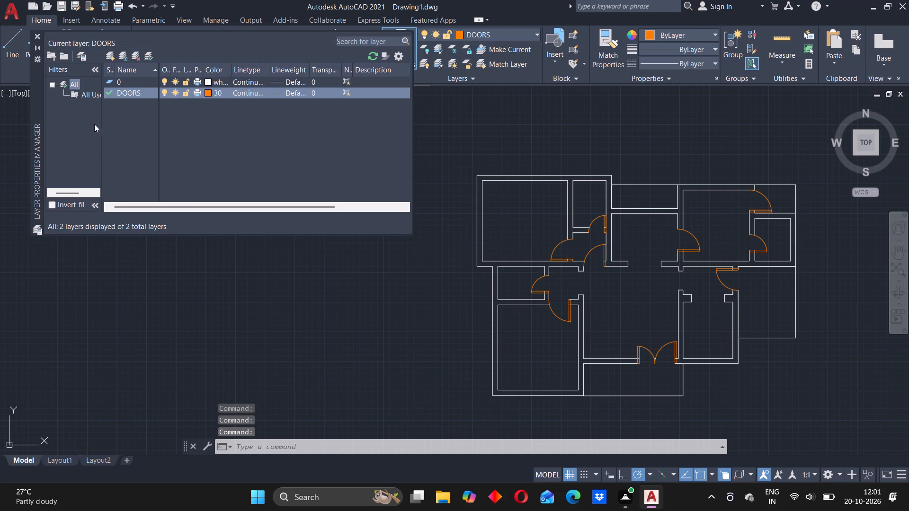
click(109, 53)
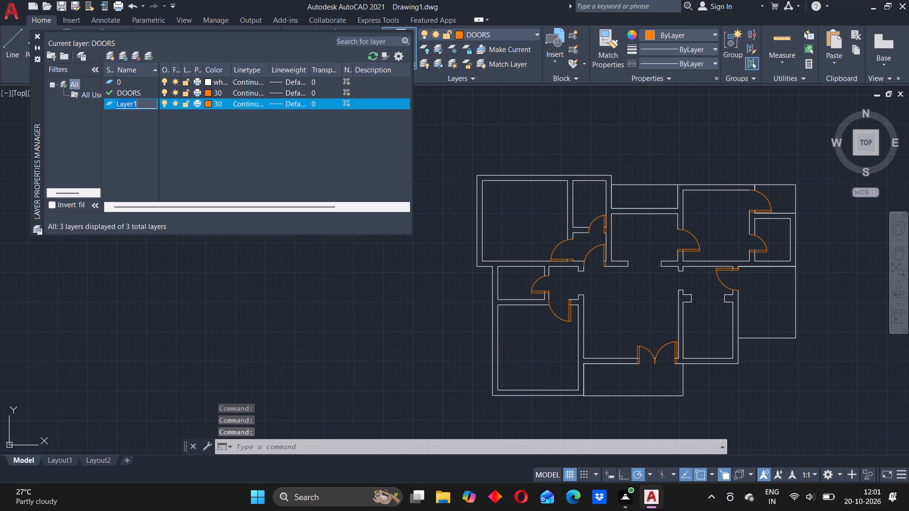
text(WINDOWS)
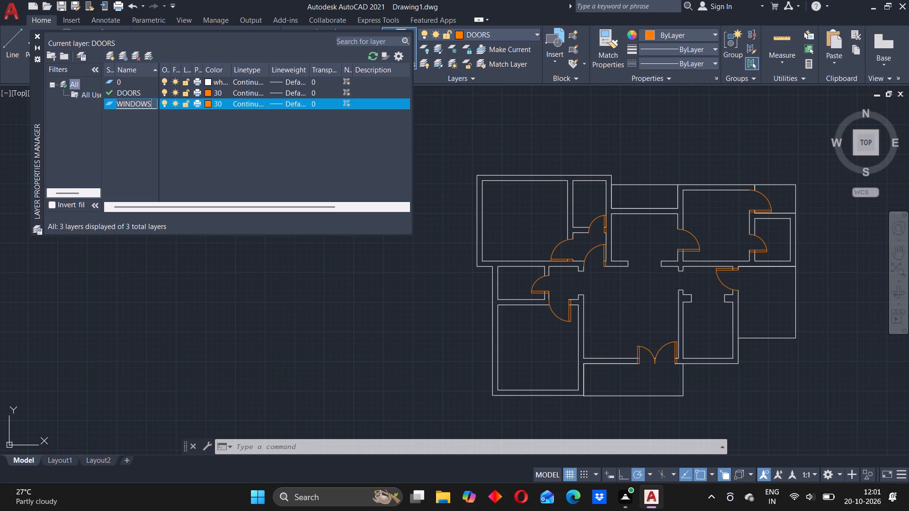
click(209, 104)
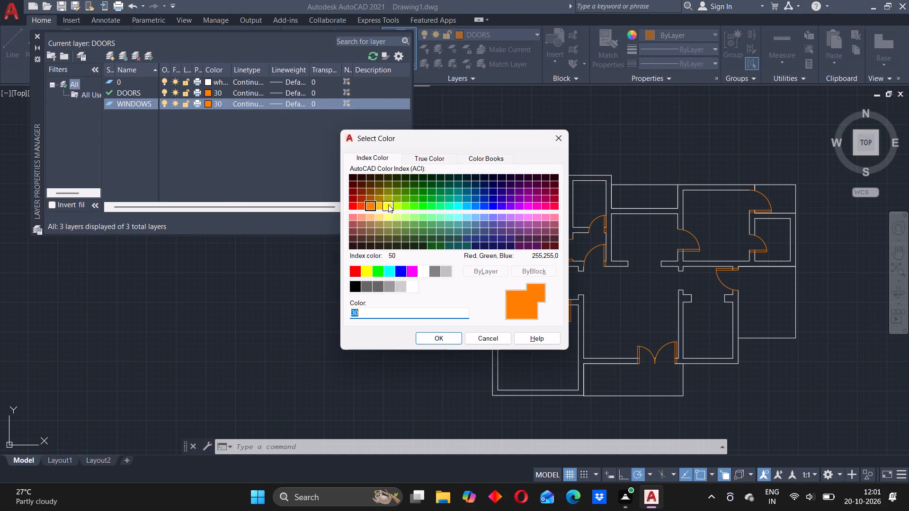
click(388, 204)
click(435, 340)
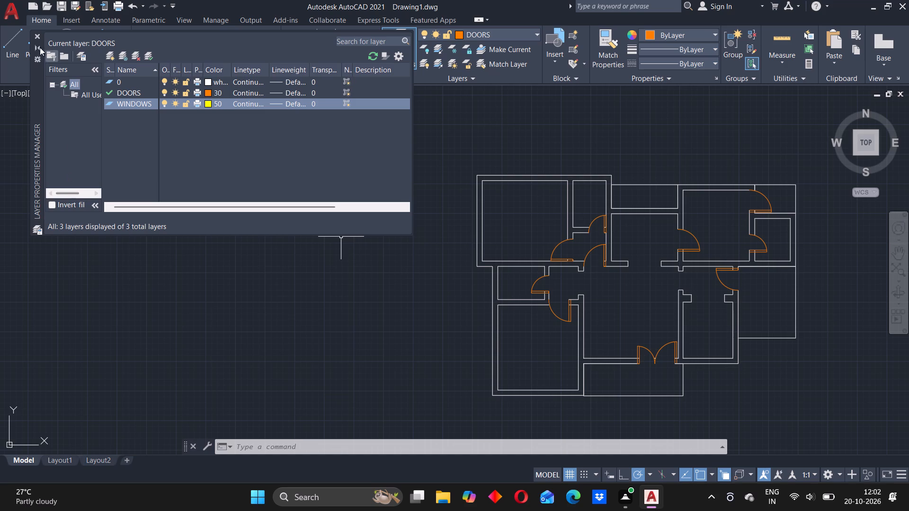
click(35, 36)
Make WINDOWS the current layer.
click(516, 32)
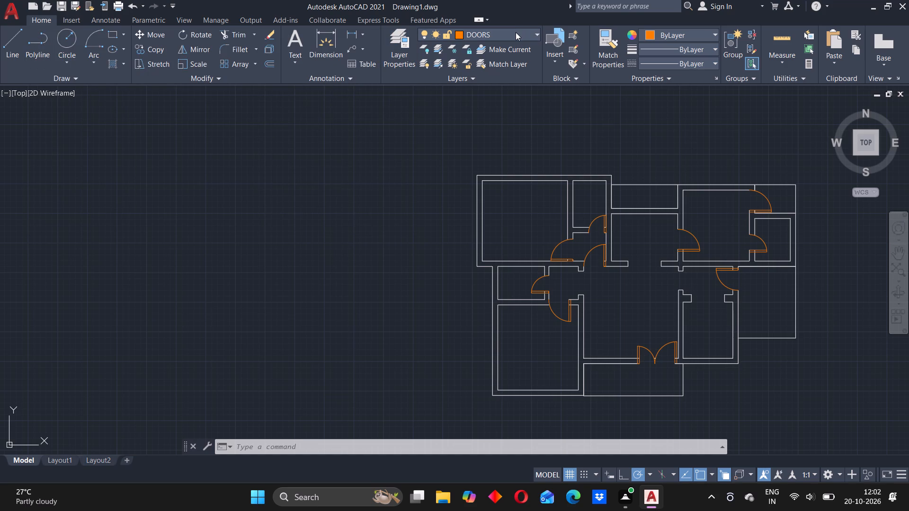
click(477, 76)
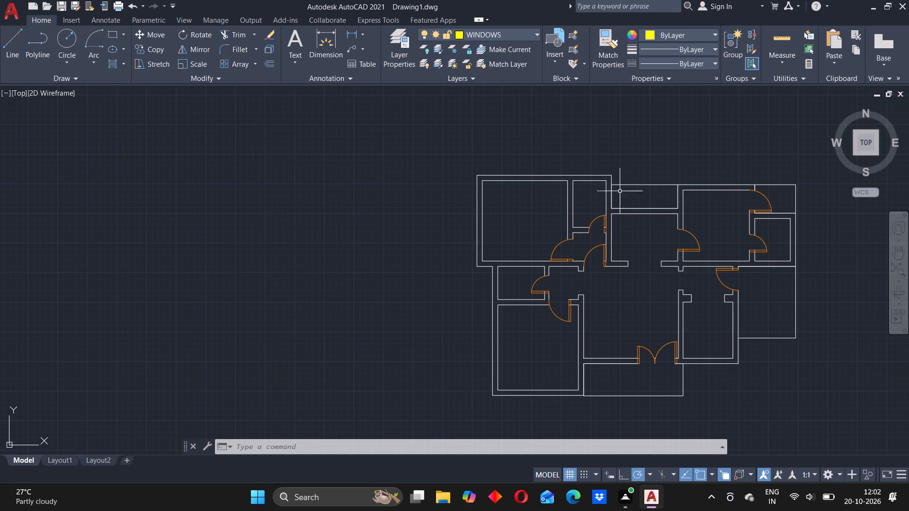
Draw a 1200 by 225 window rectangle in the empty space southeast of the plan.
scroll(628, 203, up, 1)
scroll(638, 235, down, 3)
scroll(653, 273, up, 1)
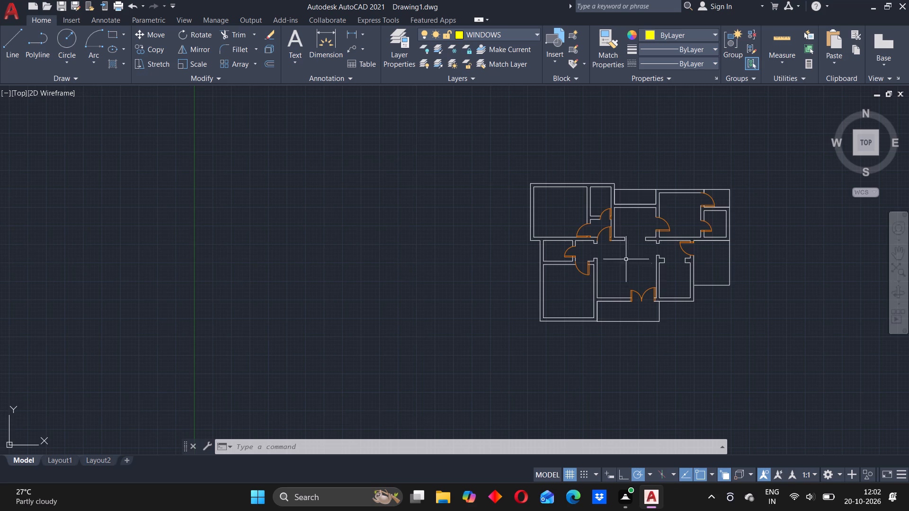
scroll(618, 245, up, 3)
scroll(619, 244, down, 3)
scroll(659, 235, up, 2)
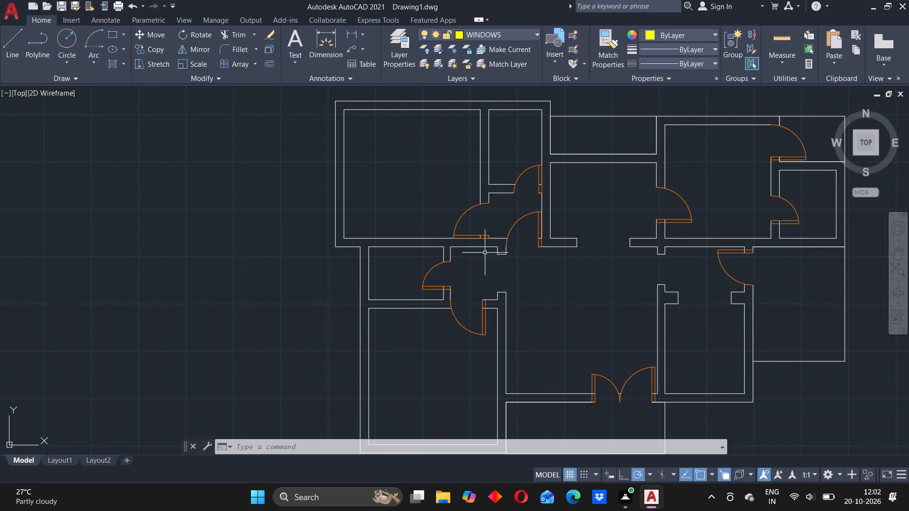
click(115, 30)
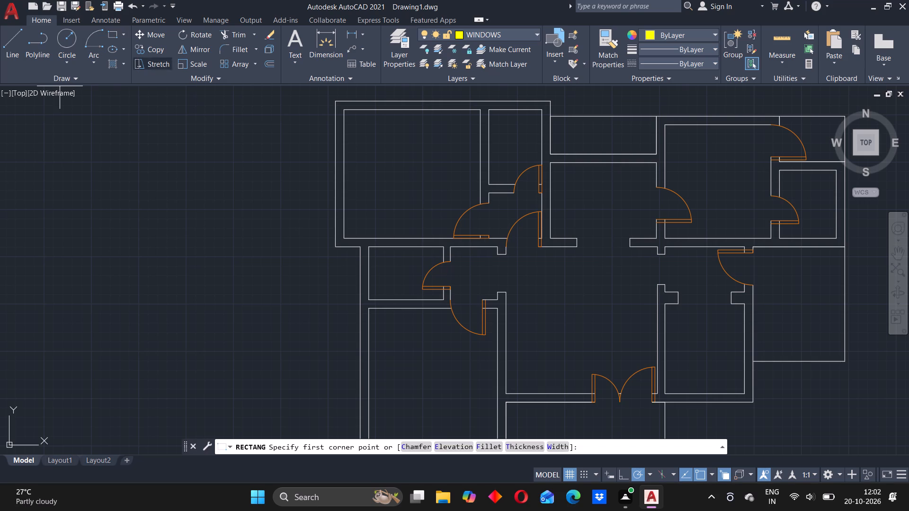
scroll(614, 230, up, 3)
scroll(614, 230, down, 10)
scroll(614, 269, up, 1)
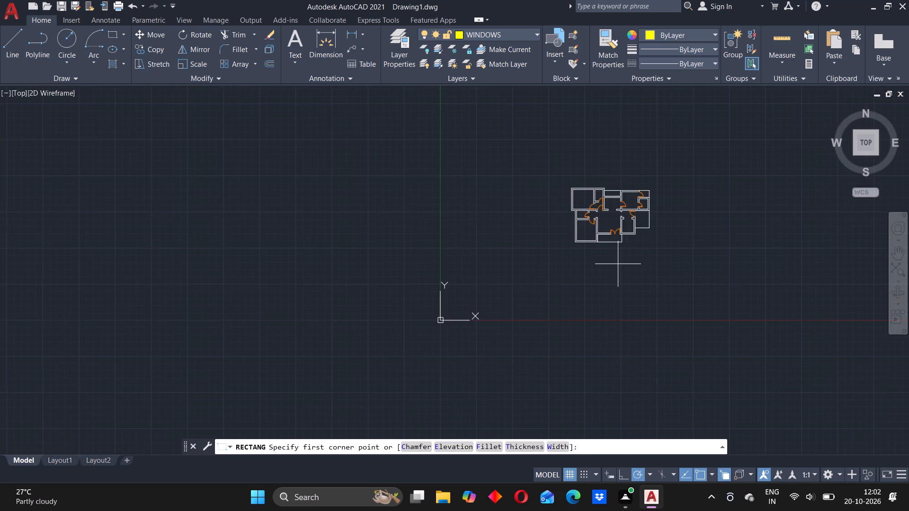
scroll(621, 264, up, 2)
click(670, 292)
right_click(566, 262)
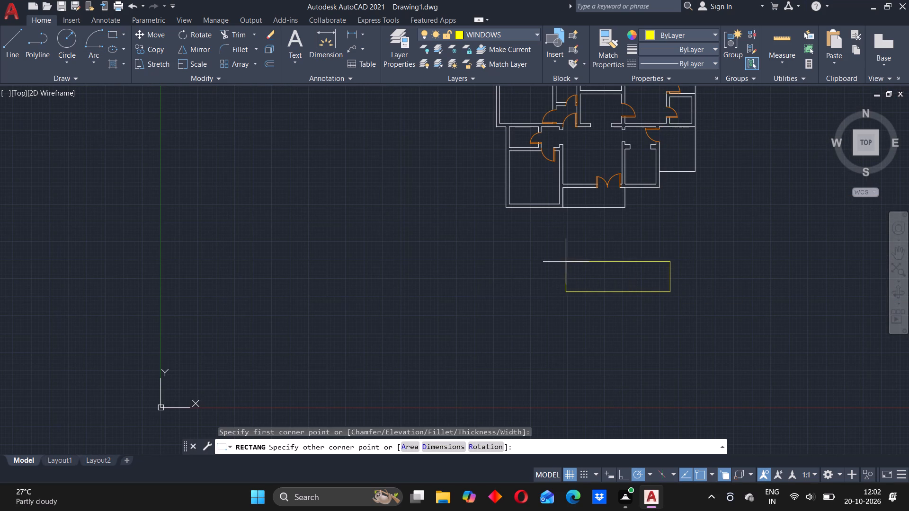
click(609, 322)
text(1200)
key(Return)
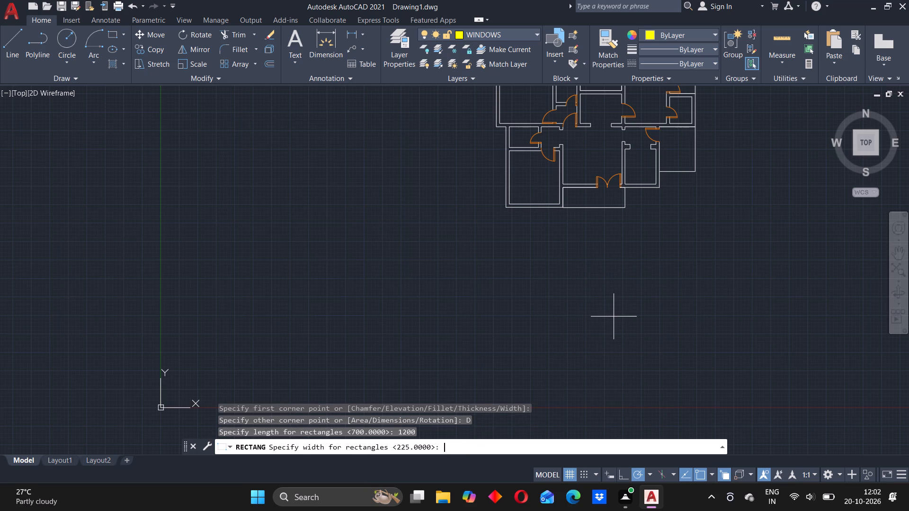
key(2)
text(25)
key(Return)
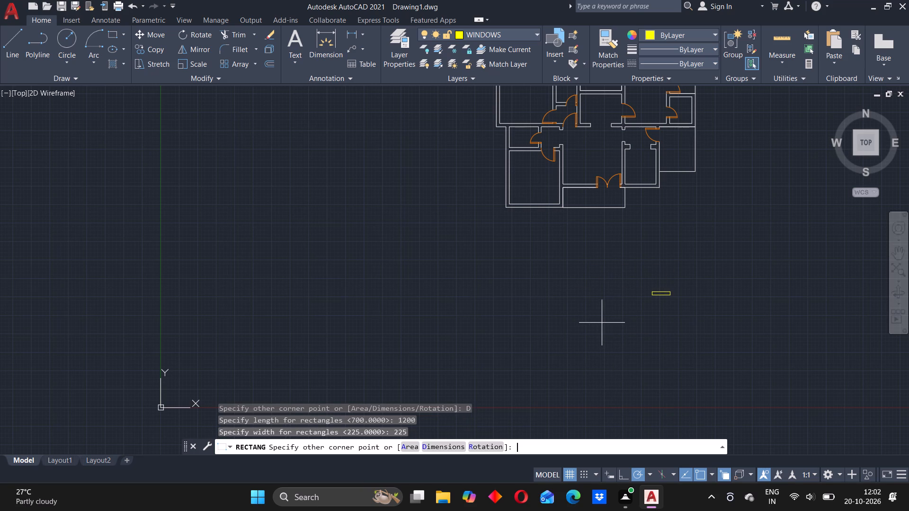
click(647, 271)
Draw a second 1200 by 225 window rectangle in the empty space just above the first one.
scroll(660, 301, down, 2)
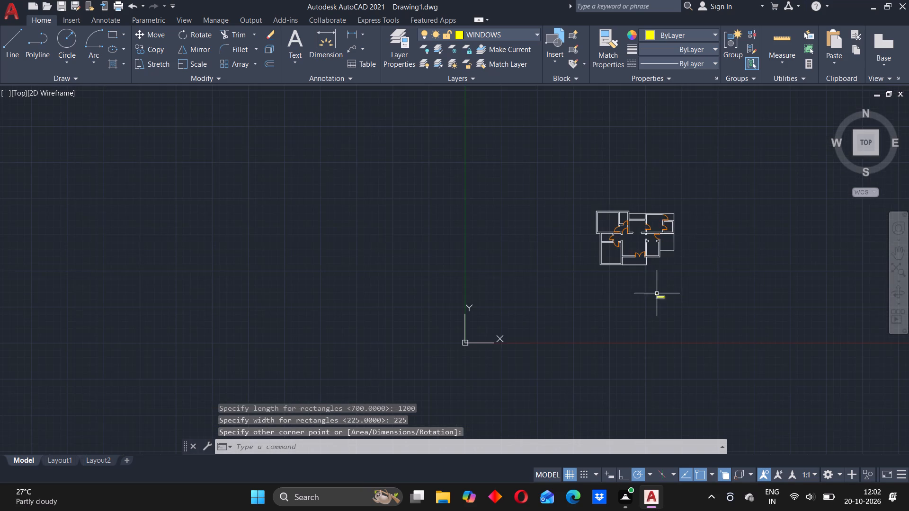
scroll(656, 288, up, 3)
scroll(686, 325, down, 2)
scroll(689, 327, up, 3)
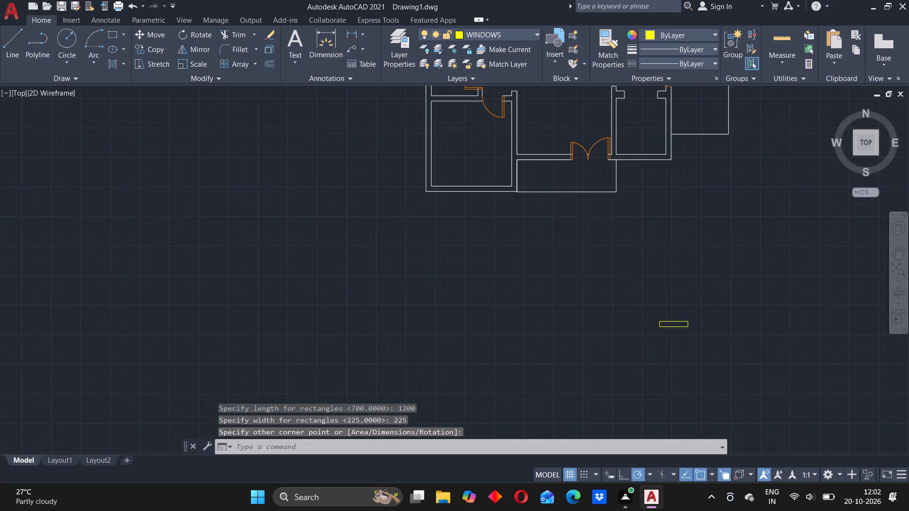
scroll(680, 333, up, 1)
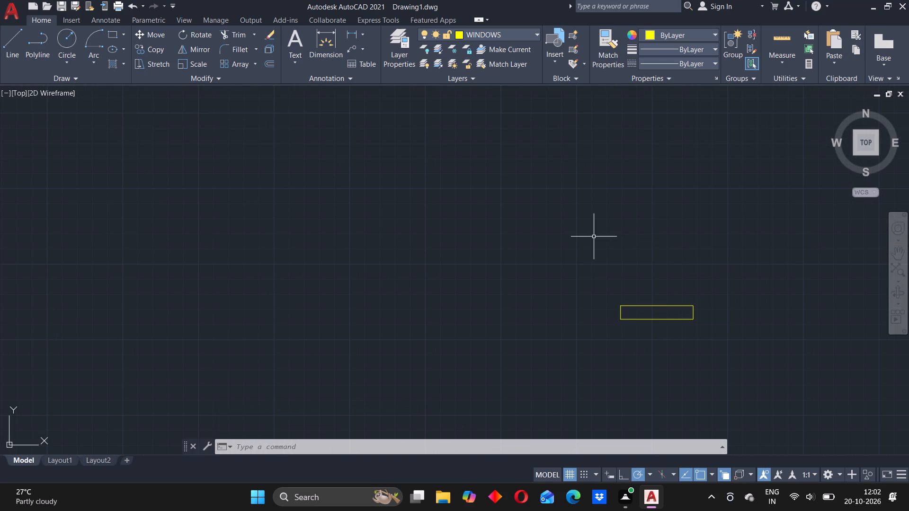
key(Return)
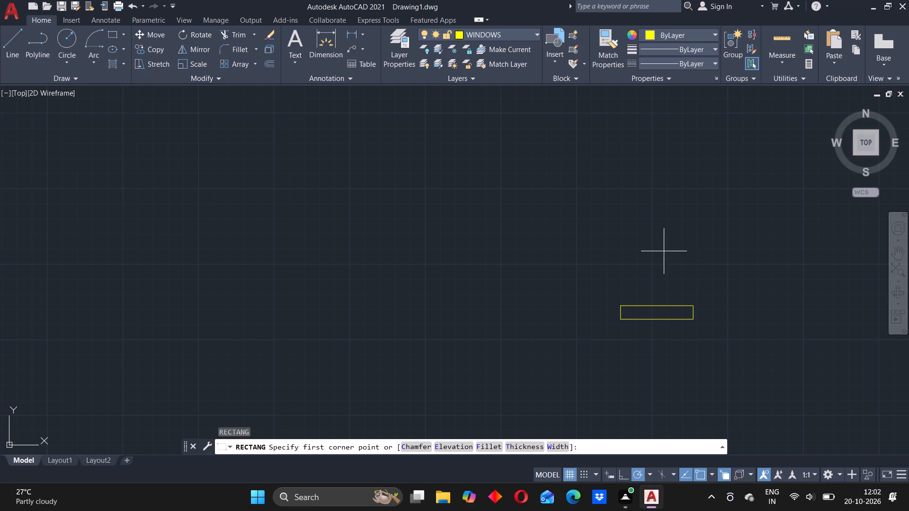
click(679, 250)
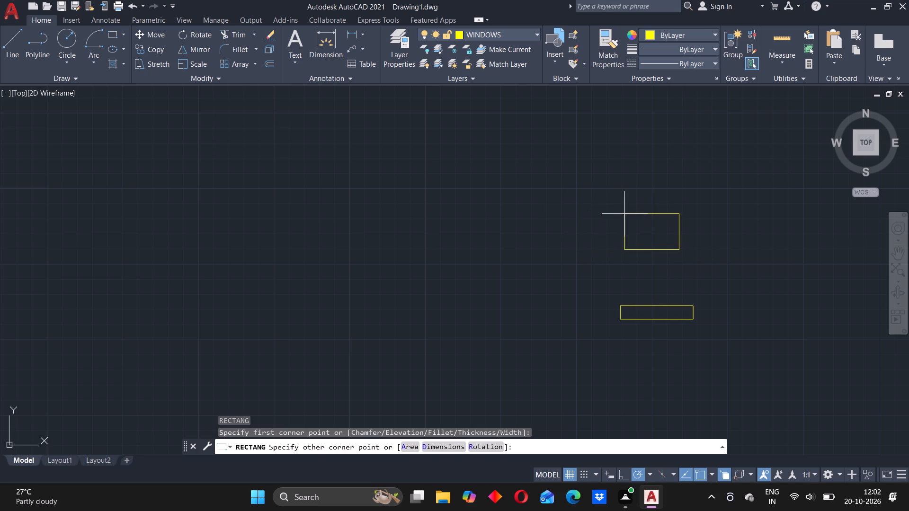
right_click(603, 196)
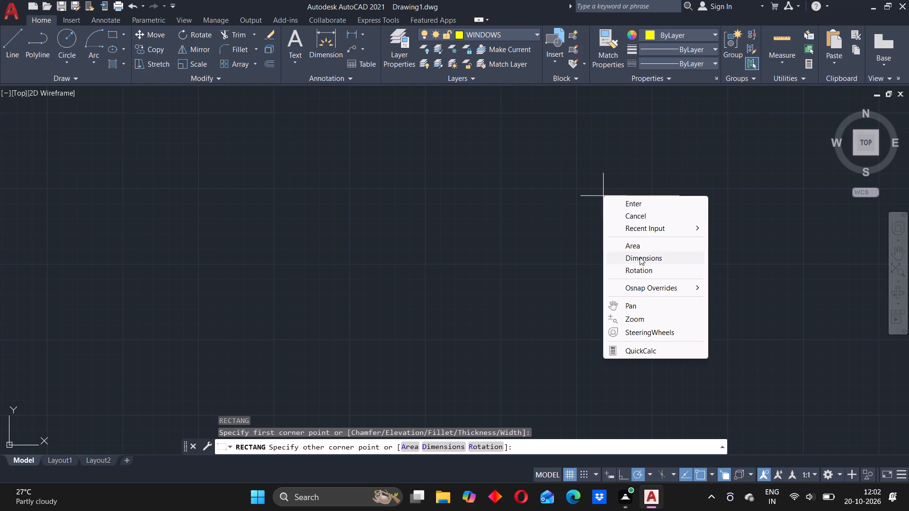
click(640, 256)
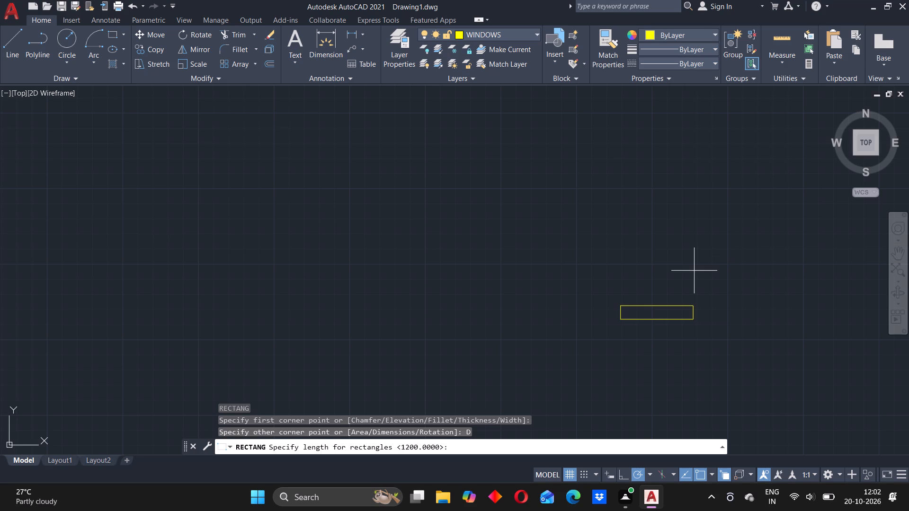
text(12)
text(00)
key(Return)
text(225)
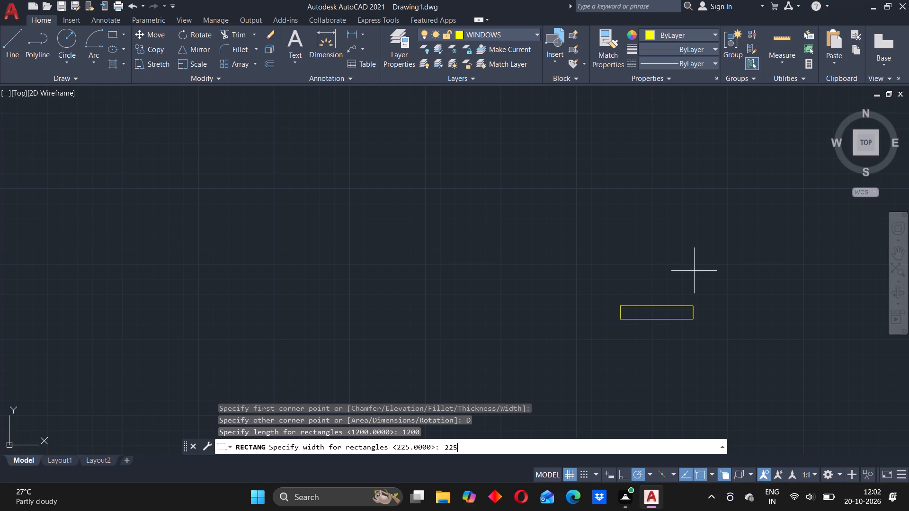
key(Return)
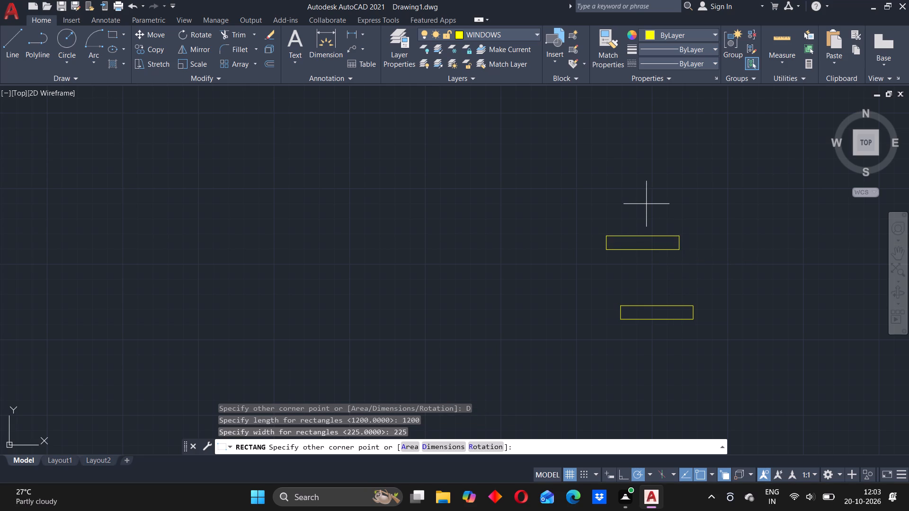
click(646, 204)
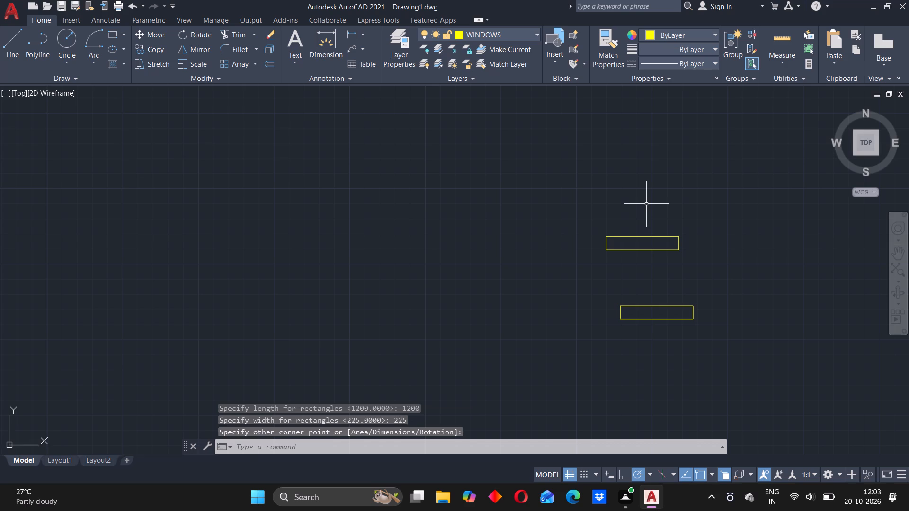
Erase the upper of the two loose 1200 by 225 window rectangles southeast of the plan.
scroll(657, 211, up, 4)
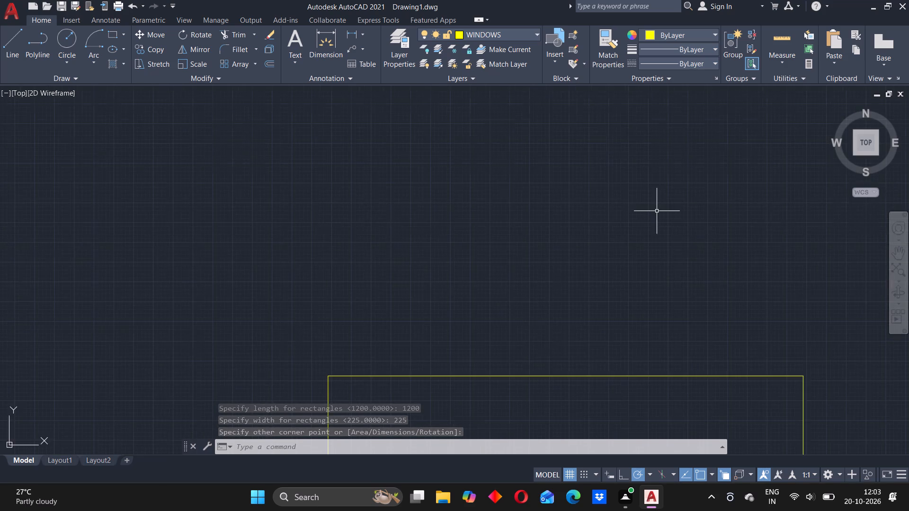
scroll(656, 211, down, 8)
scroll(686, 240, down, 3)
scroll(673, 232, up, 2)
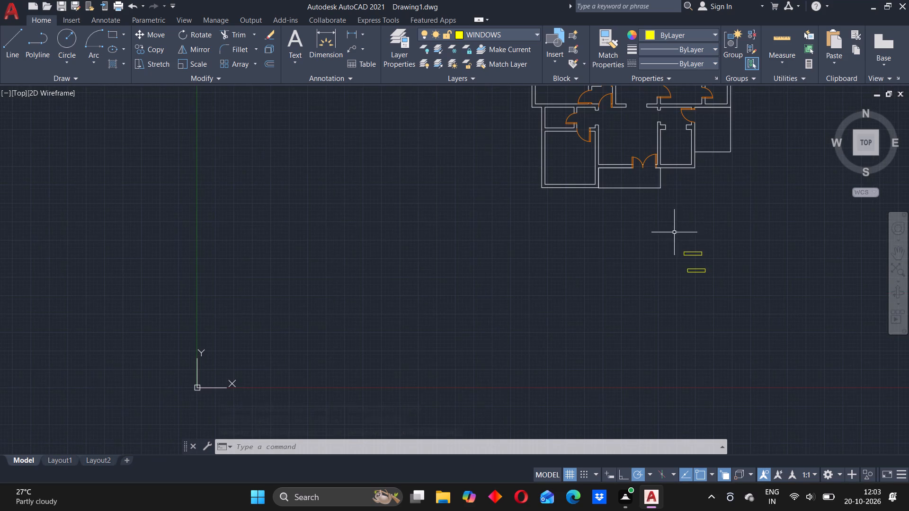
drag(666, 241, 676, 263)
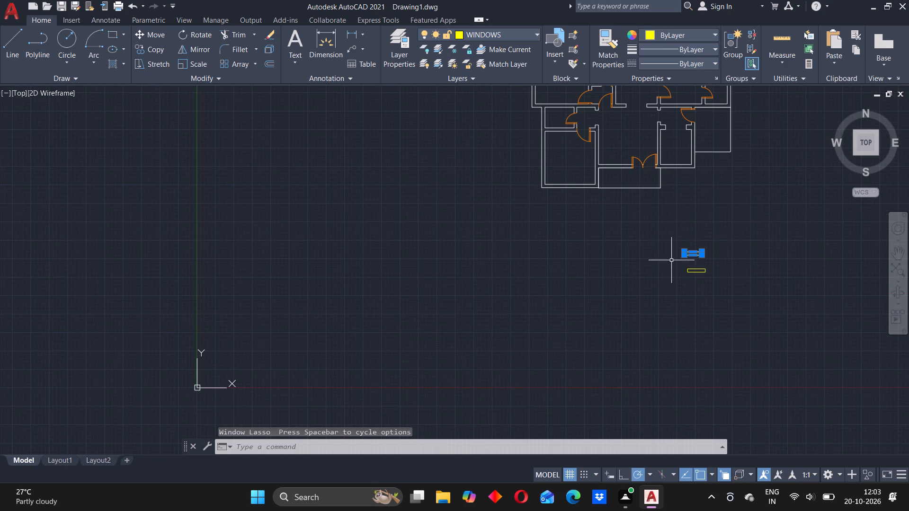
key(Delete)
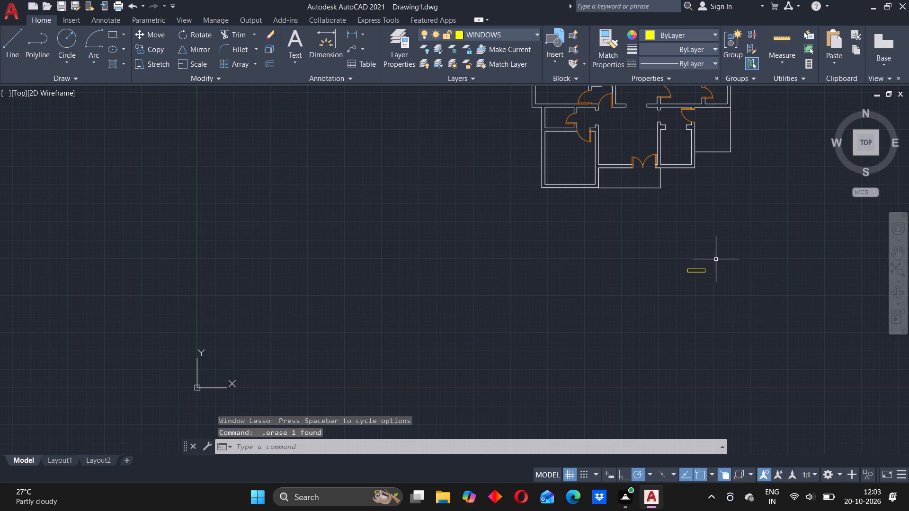
Draw a 700 by 225 window rectangle in the empty space southeast of the plan, northeast of the 1200 window.
key(m)
key(Delete)
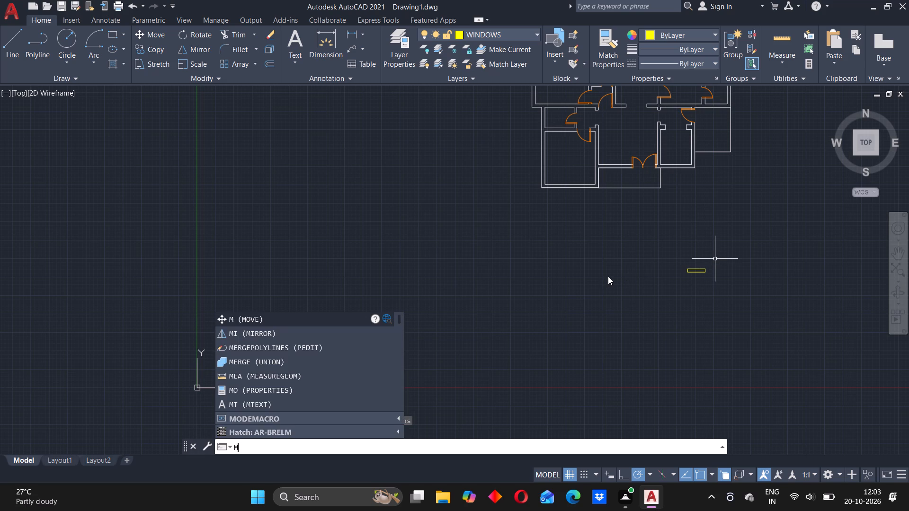
key(BackSpace)
key(BackSpace)
text(rec)
key(Return)
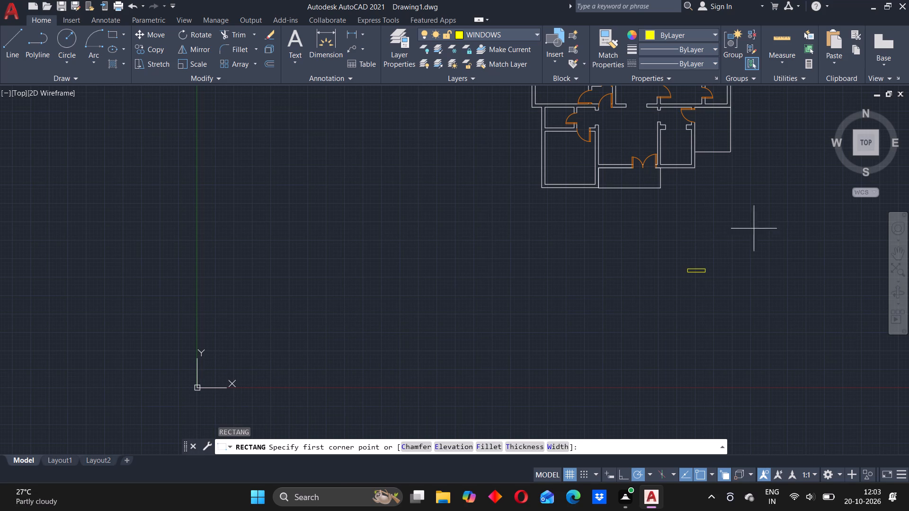
click(787, 208)
right_click(740, 192)
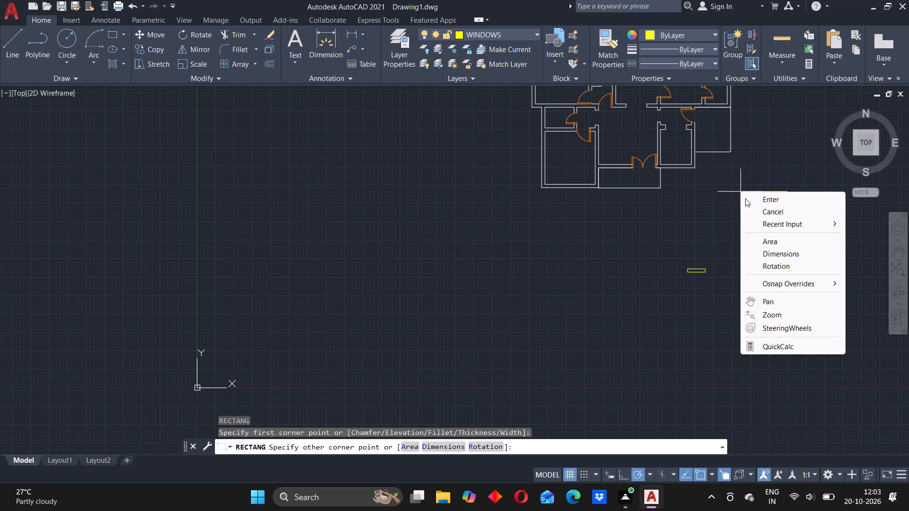
click(771, 251)
key(7)
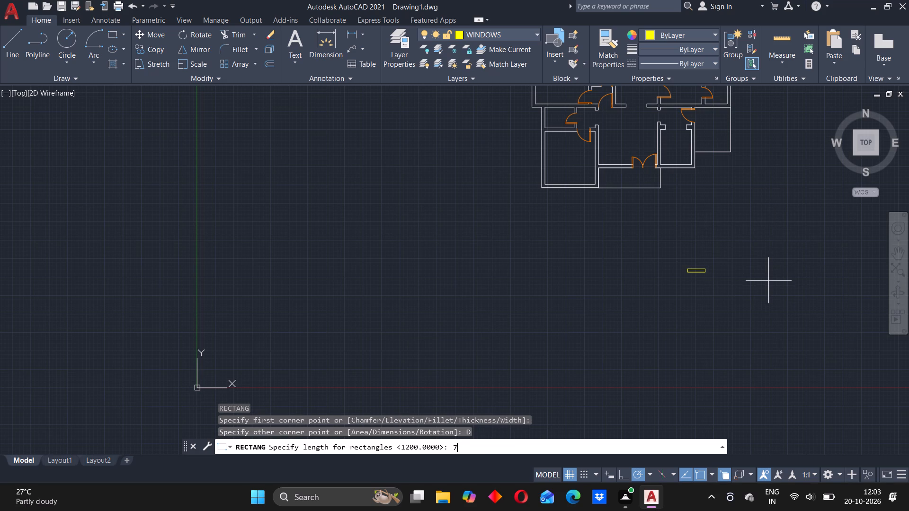
text(00)
key(Return)
key(2)
text(25)
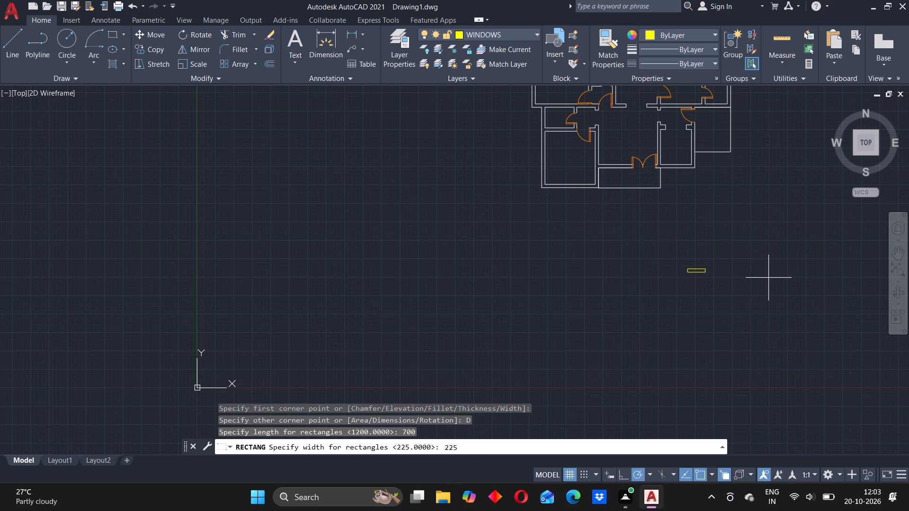
key(Return)
click(771, 226)
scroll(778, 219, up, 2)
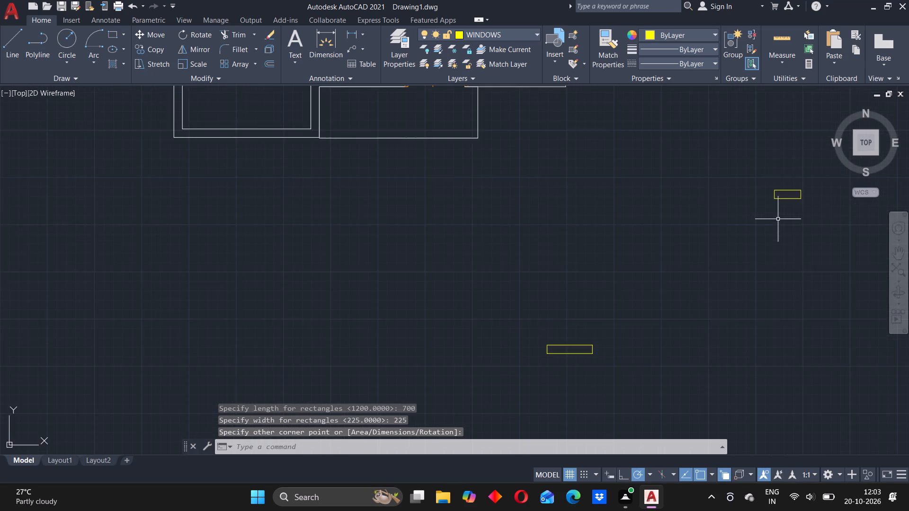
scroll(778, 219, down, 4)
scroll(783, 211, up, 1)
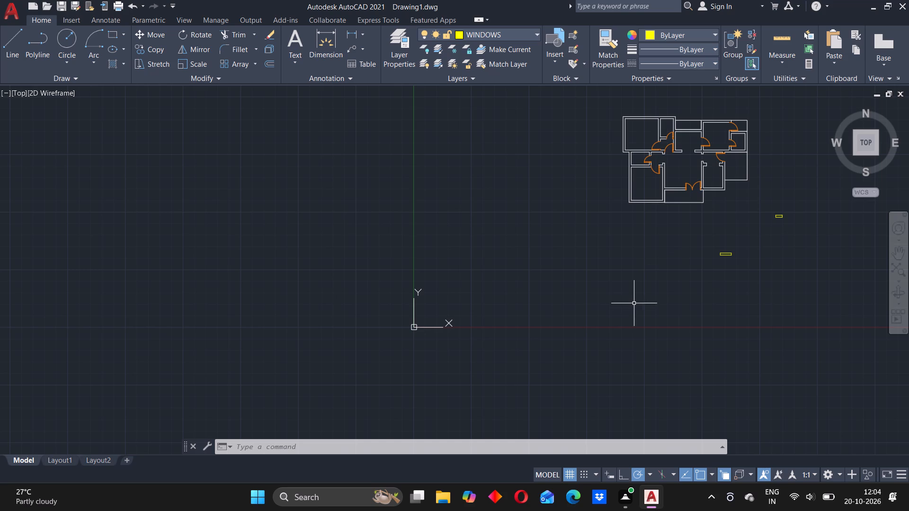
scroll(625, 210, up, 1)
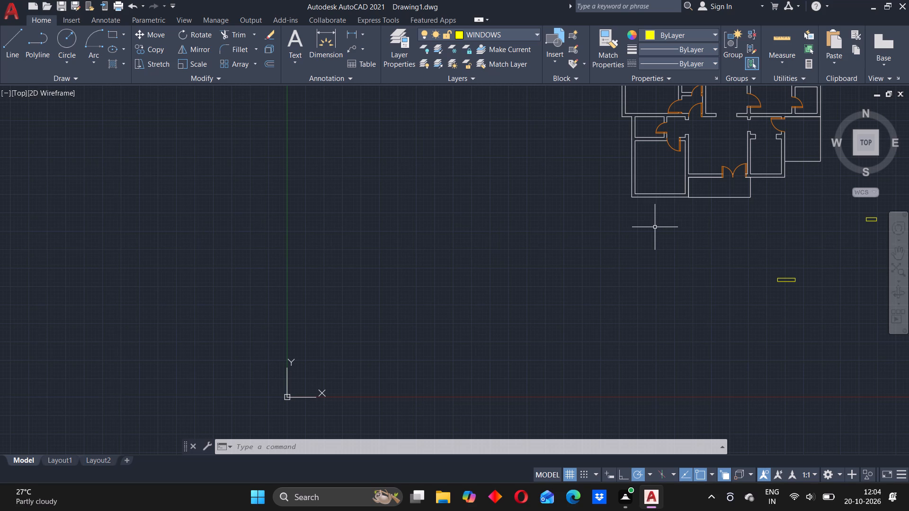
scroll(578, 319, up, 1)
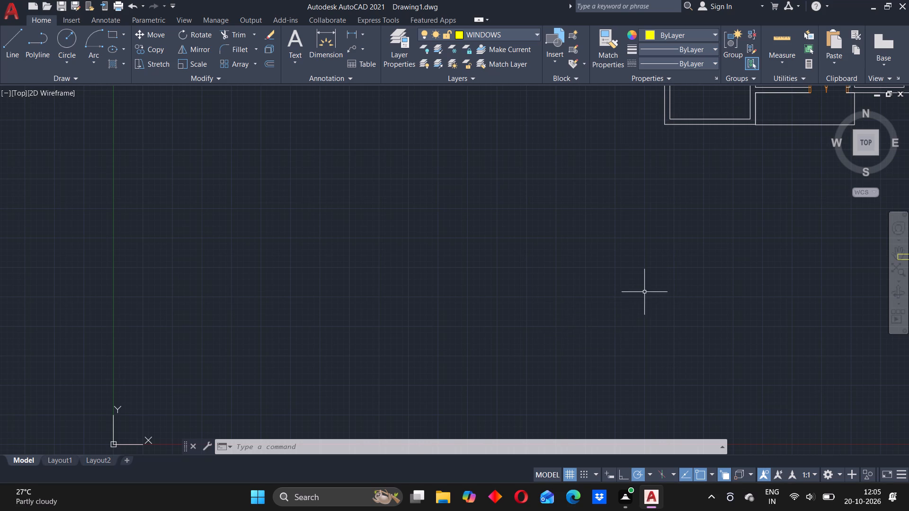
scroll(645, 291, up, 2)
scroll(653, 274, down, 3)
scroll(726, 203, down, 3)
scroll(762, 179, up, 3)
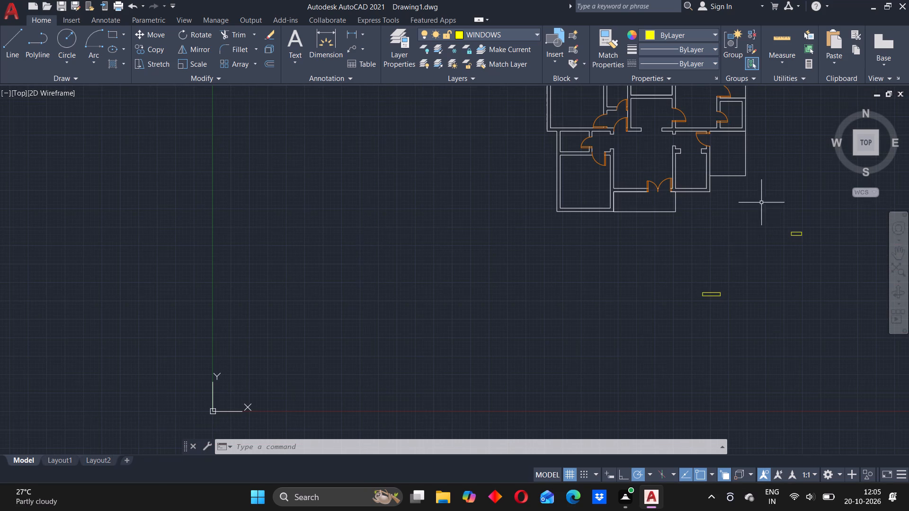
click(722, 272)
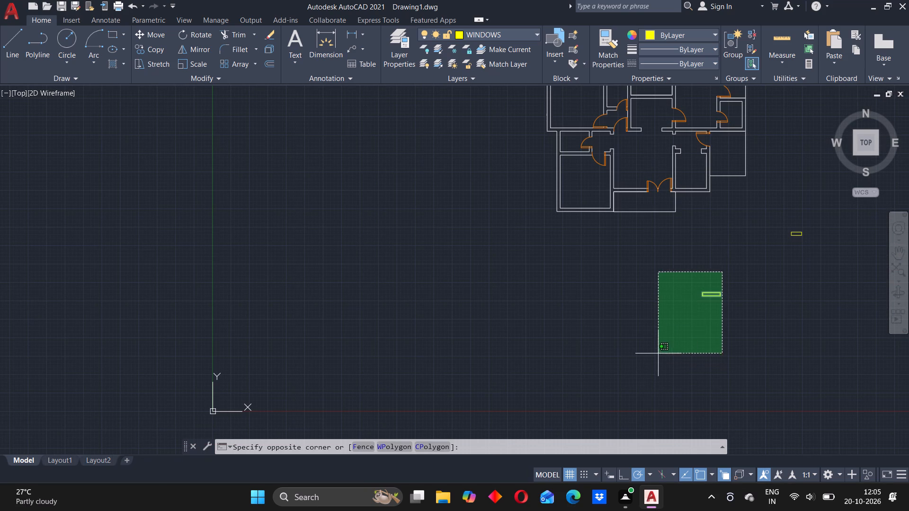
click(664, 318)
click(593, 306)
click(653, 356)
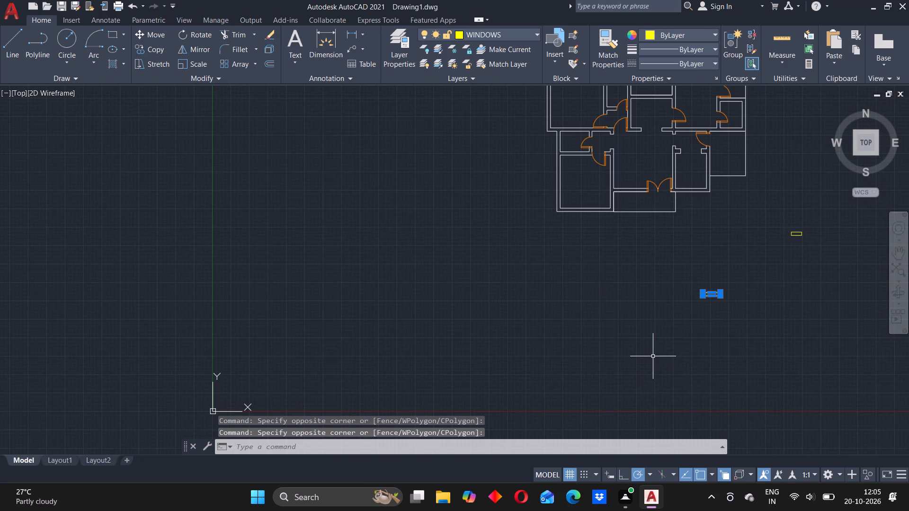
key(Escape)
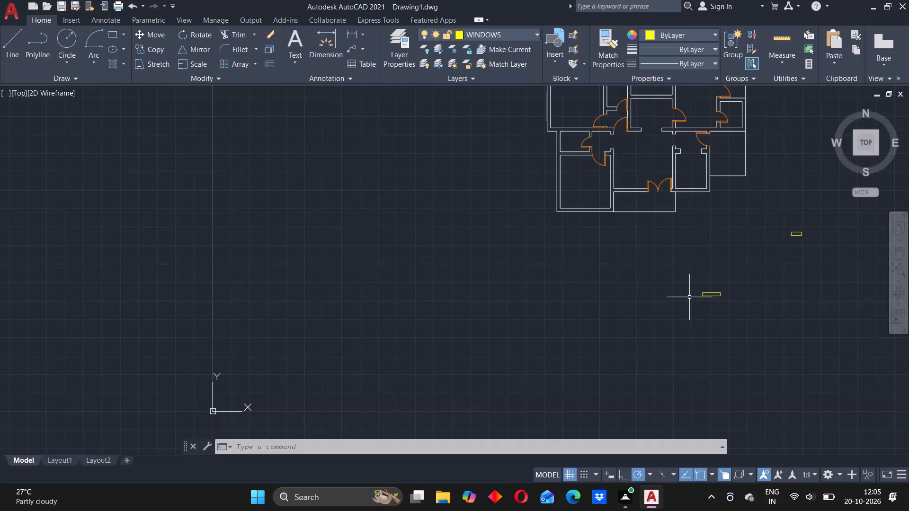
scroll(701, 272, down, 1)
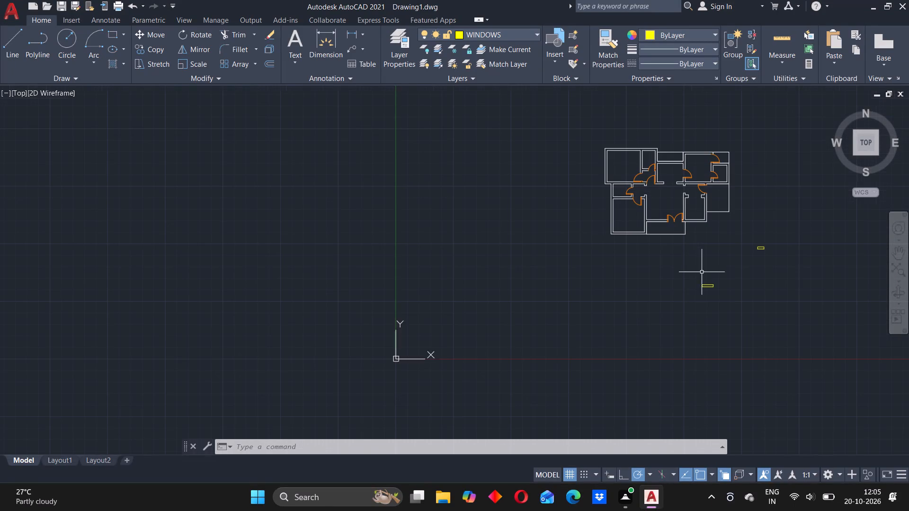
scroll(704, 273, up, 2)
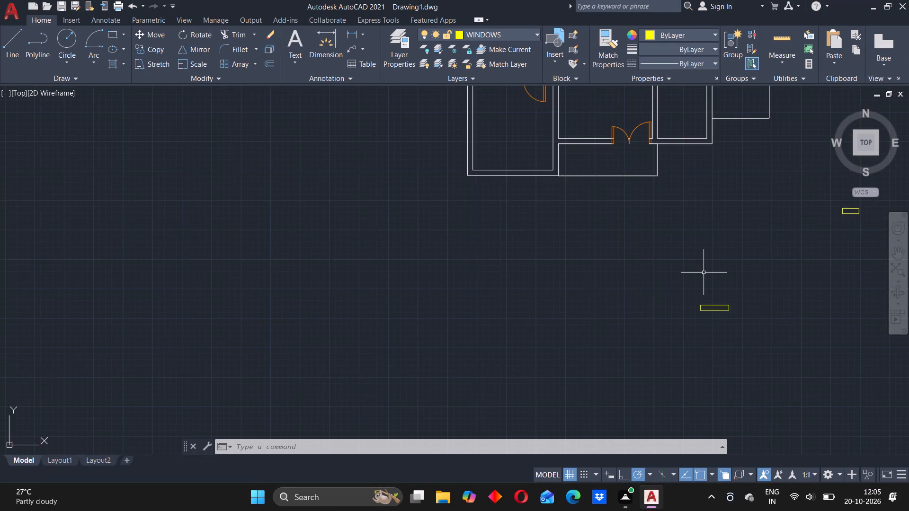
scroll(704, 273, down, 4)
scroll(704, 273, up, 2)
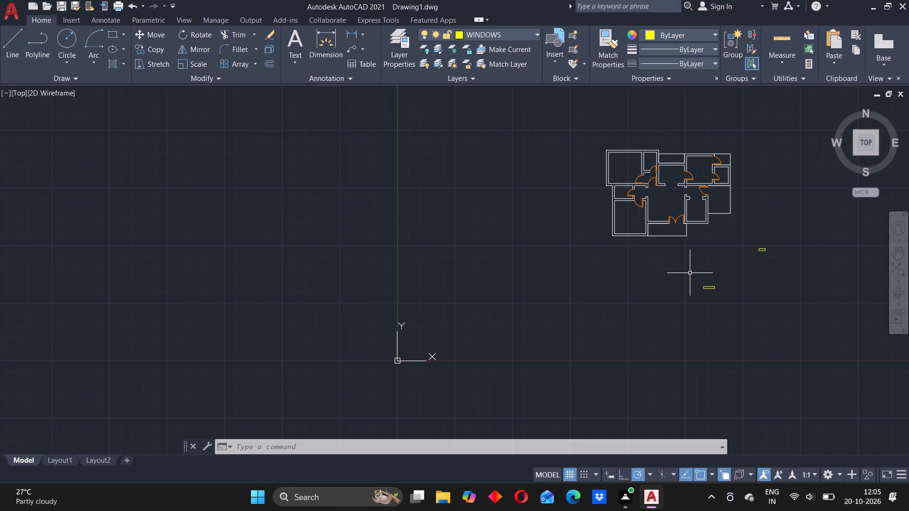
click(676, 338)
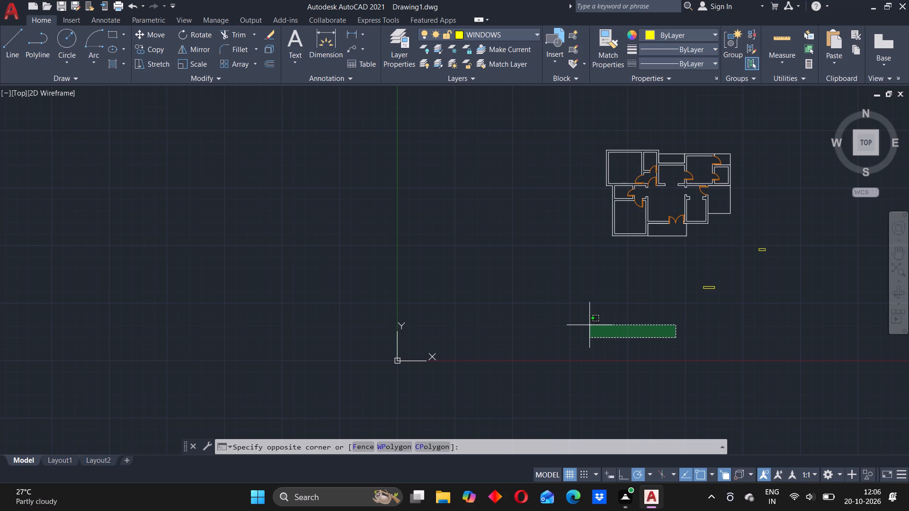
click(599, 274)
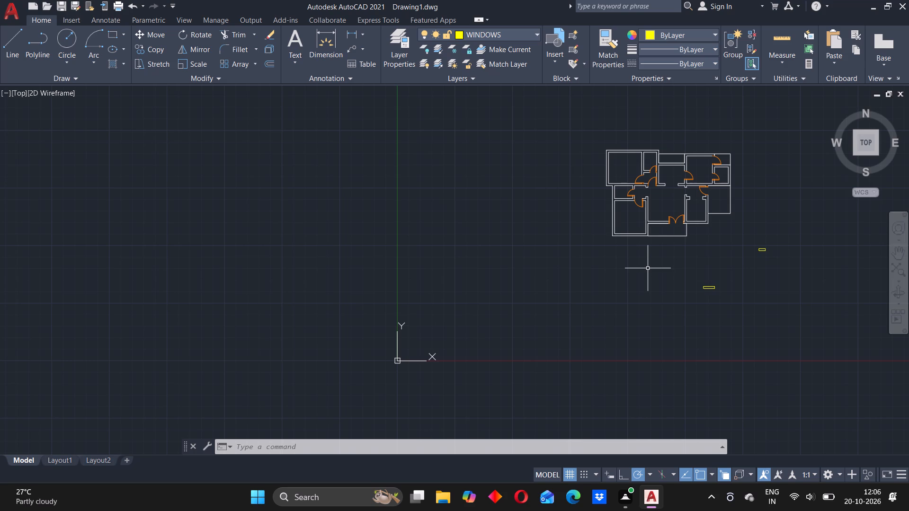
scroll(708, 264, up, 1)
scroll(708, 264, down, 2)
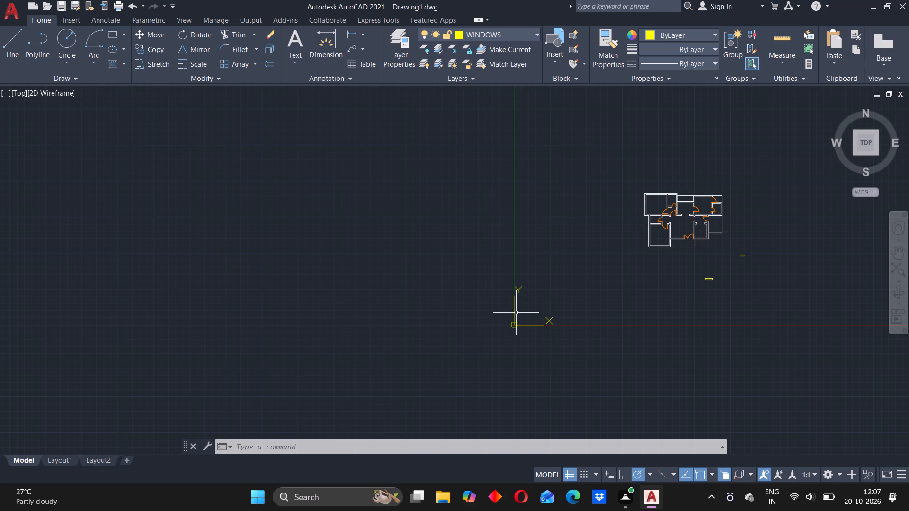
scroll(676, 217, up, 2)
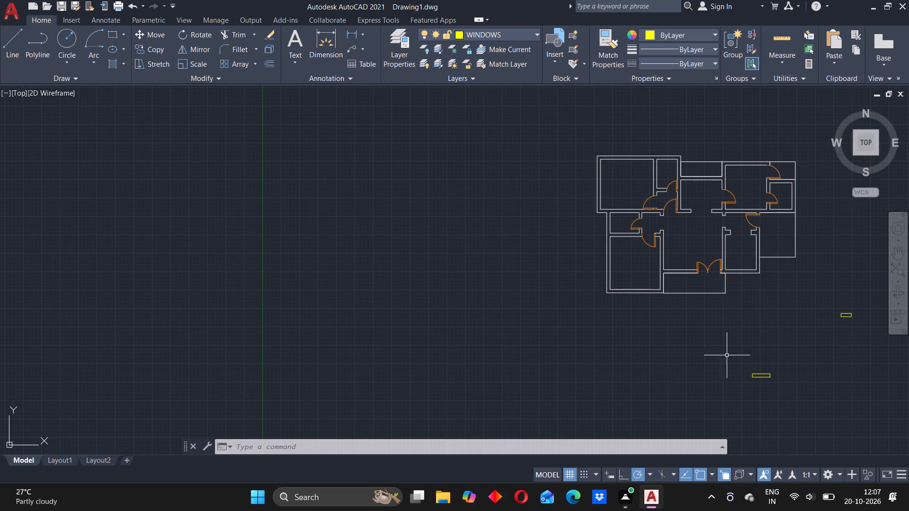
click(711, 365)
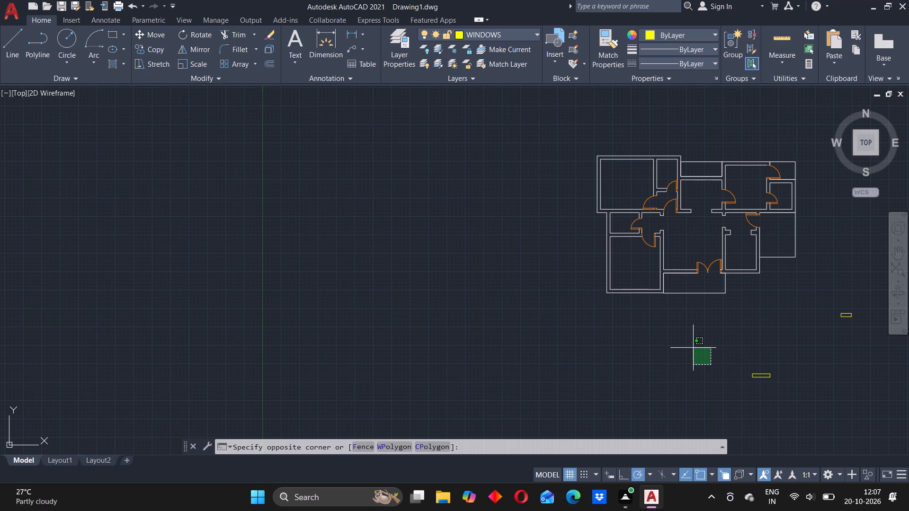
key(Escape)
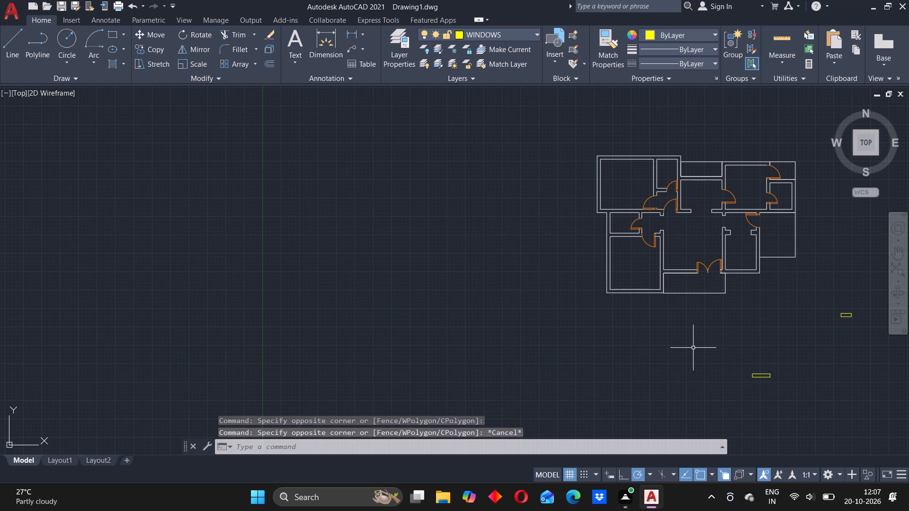
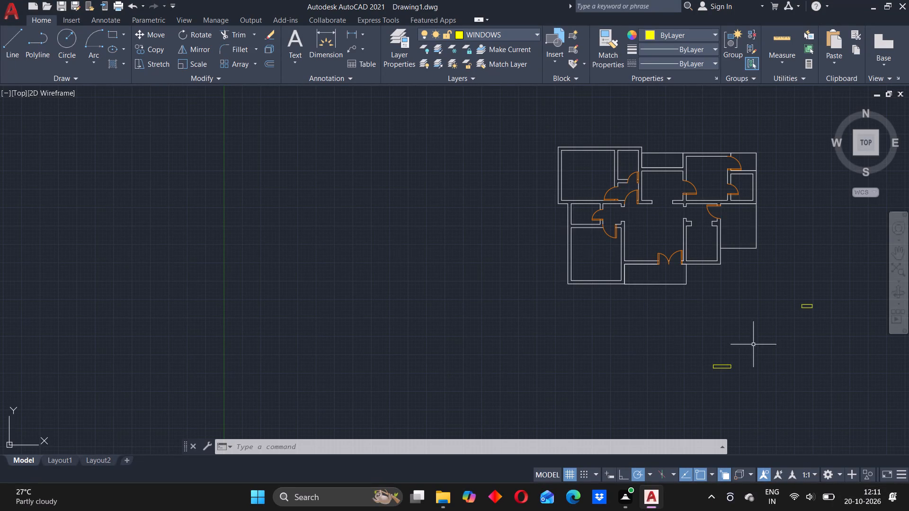
Draw vertical and horizontal centre lines between the opposite side midpoints of the longer yellow window rectangle below the floor plan.
scroll(754, 344, down, 2)
scroll(769, 347, up, 4)
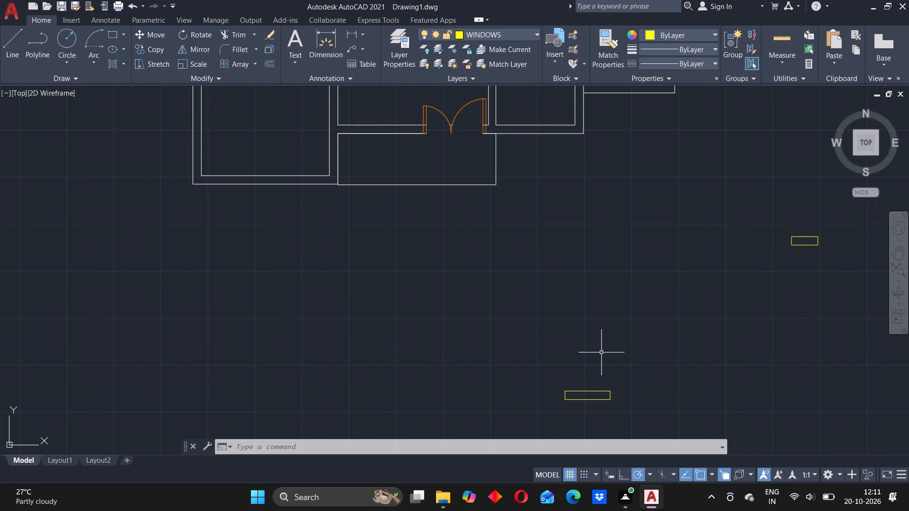
key(l)
key(Return)
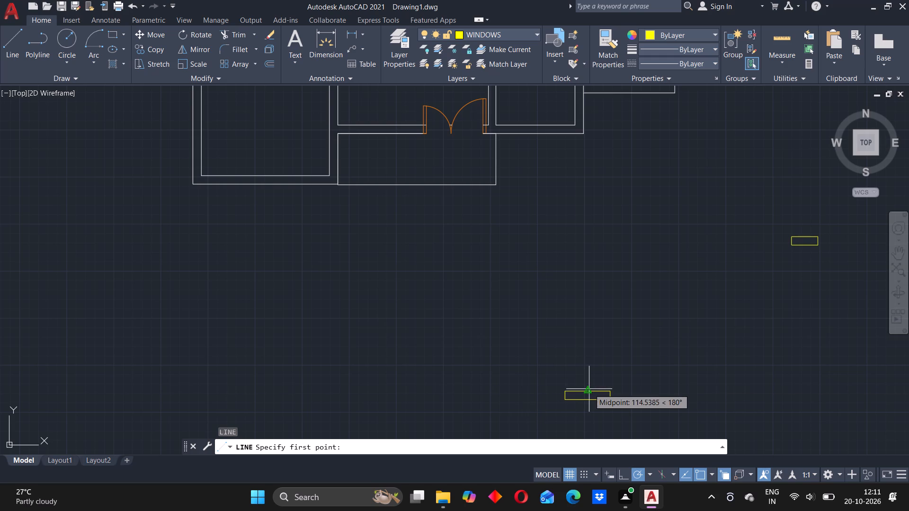
drag(589, 388, 592, 395)
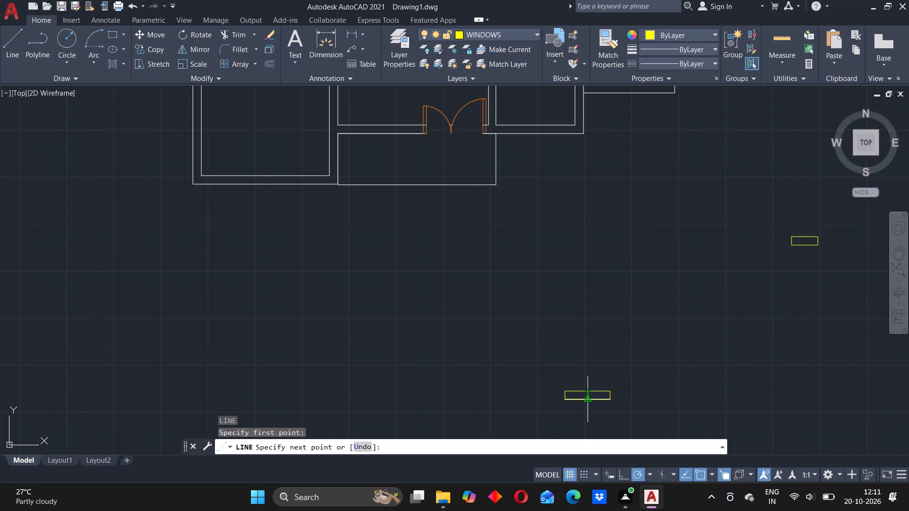
click(591, 403)
key(Escape)
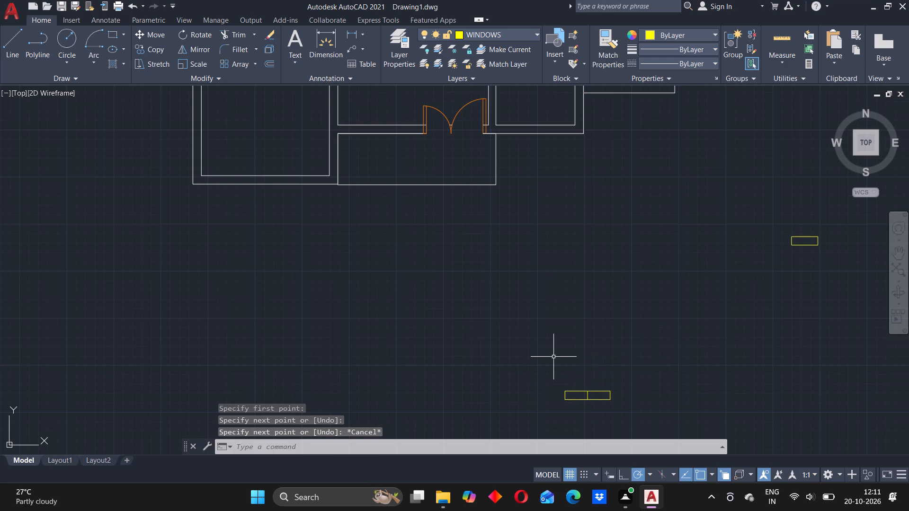
key(l)
key(Return)
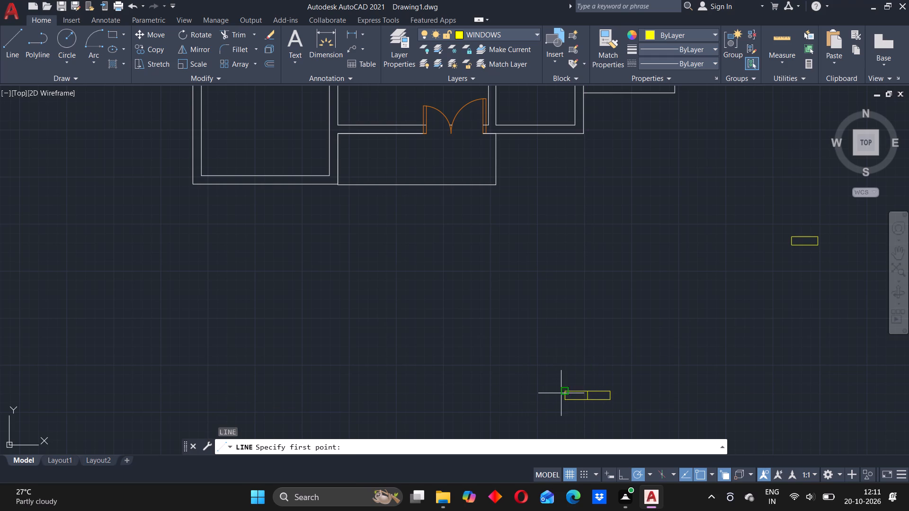
click(564, 395)
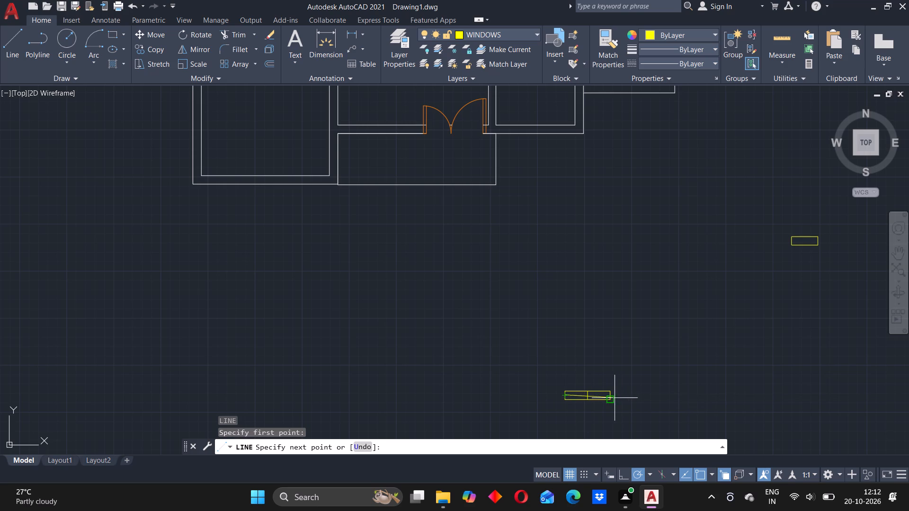
click(614, 395)
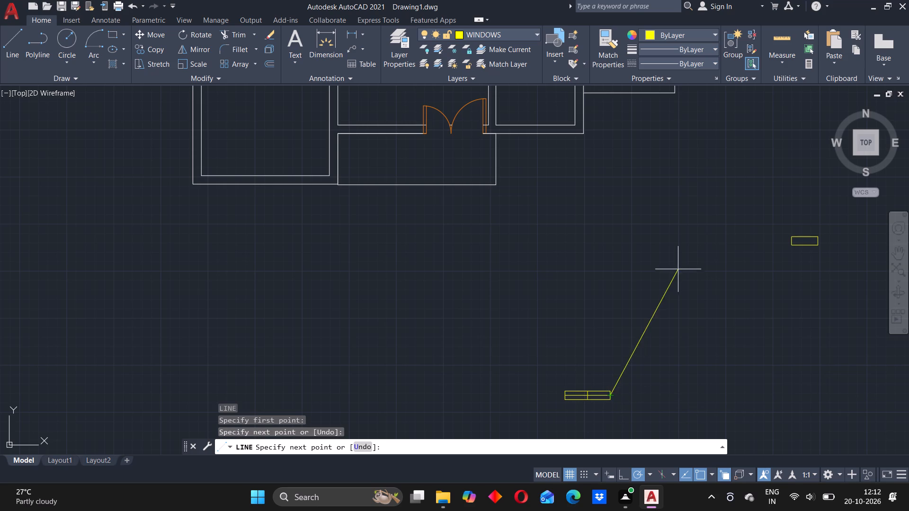
key(Escape)
Draw vertical and horizontal centre lines between the opposite side midpoints of the shorter yellow window rectangle.
scroll(802, 243, up, 4)
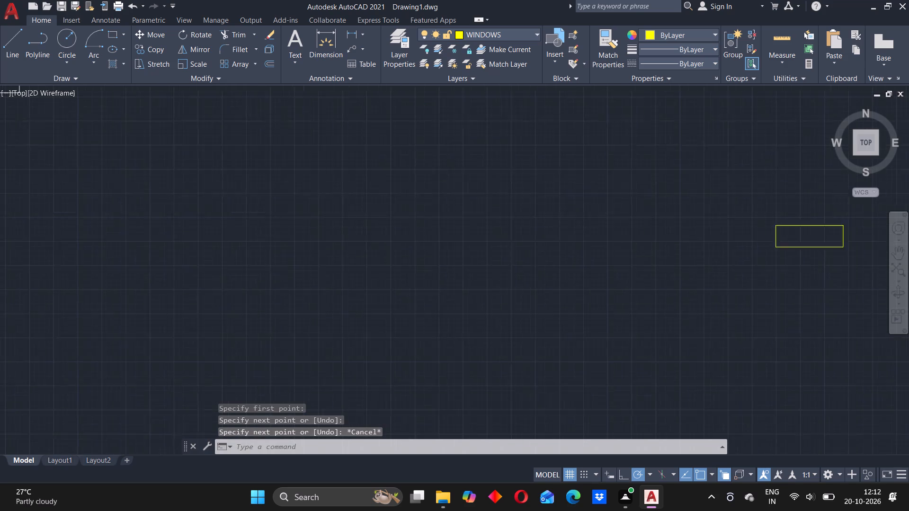
scroll(802, 243, up, 1)
scroll(828, 232, down, 6)
scroll(843, 237, up, 4)
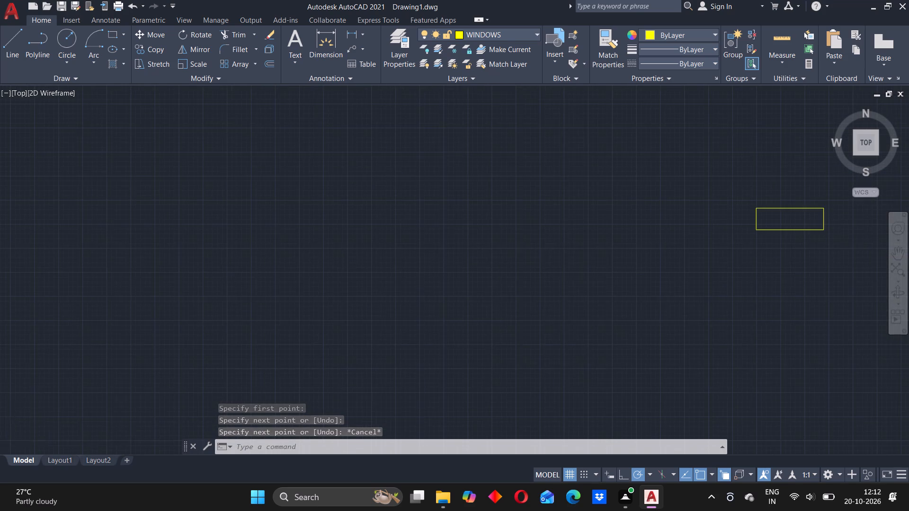
key(l)
key(Return)
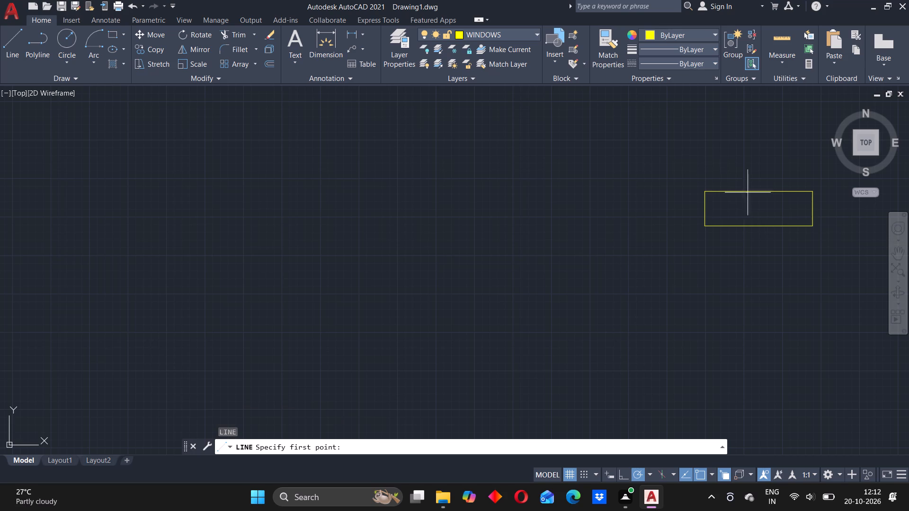
click(762, 189)
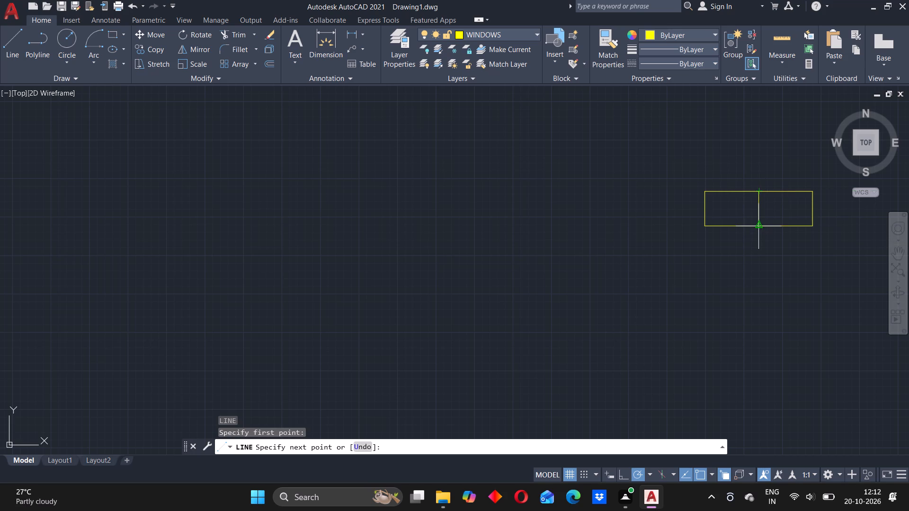
click(761, 225)
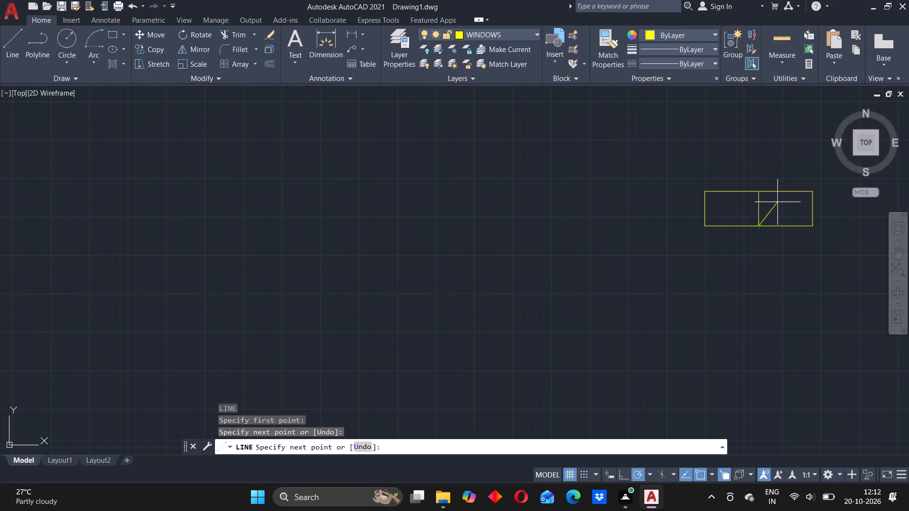
key(Escape)
key(l)
key(Return)
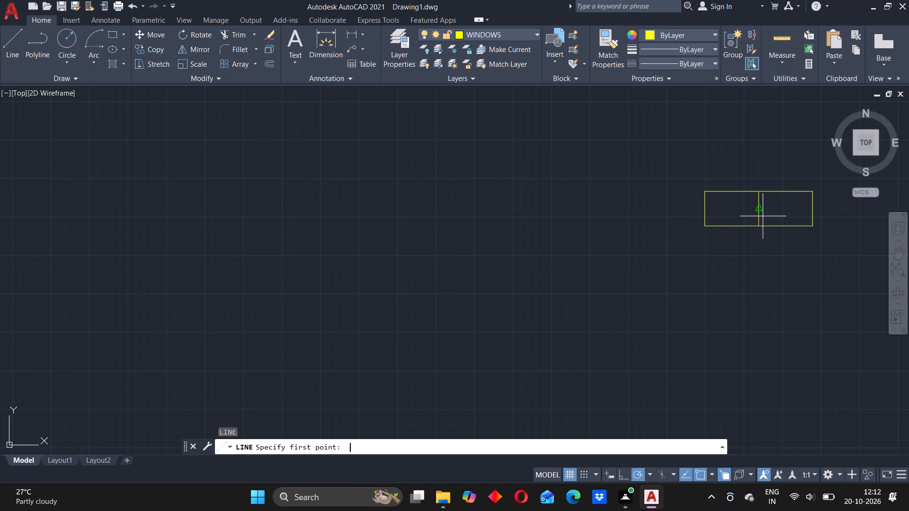
click(705, 211)
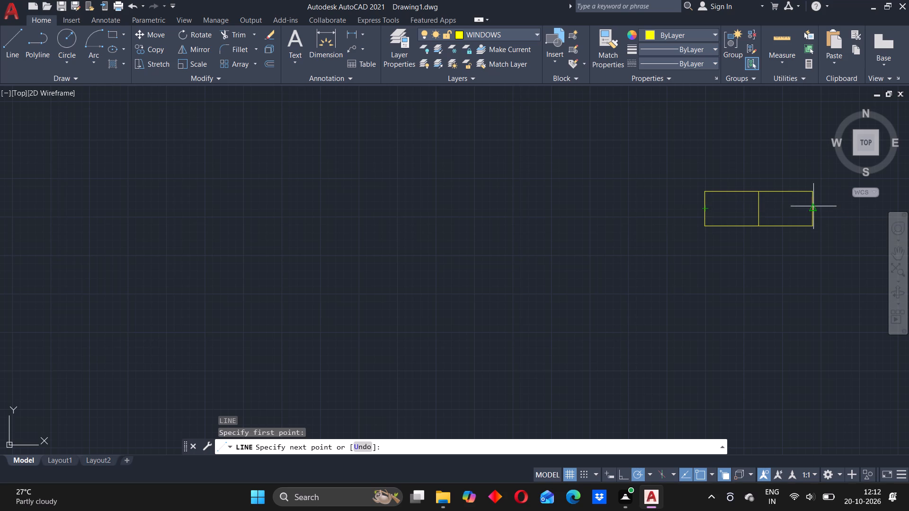
click(810, 206)
key(Escape)
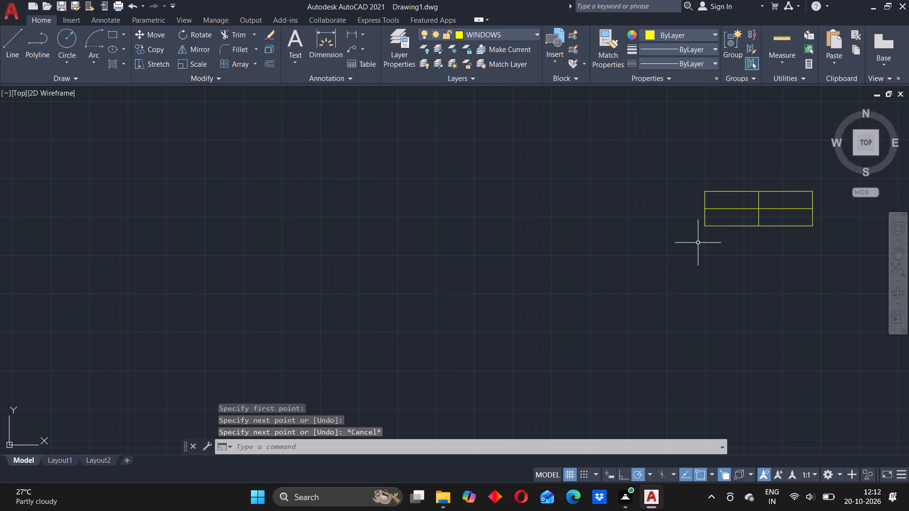
Switch to File Explorer, check the contents of New folder in Downloads, and close the window.
scroll(695, 241, up, 1)
scroll(714, 231, down, 1)
scroll(716, 229, up, 1)
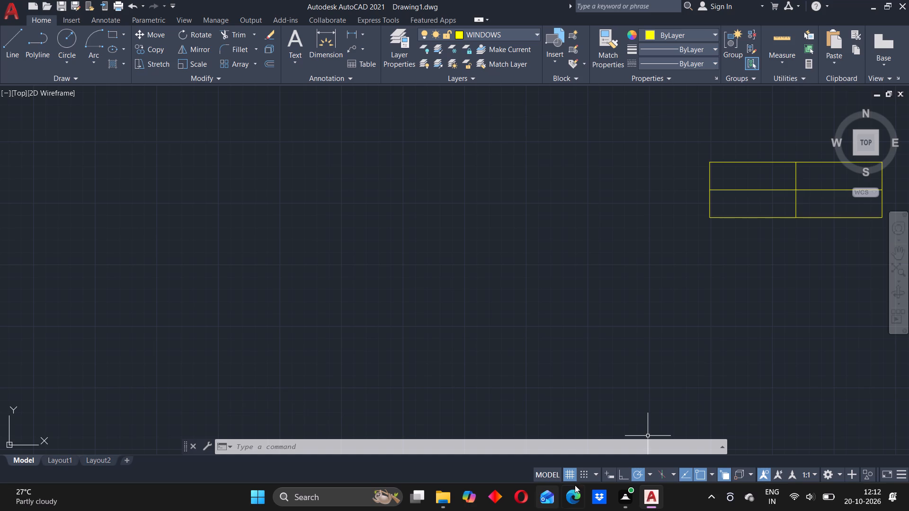
click(428, 420)
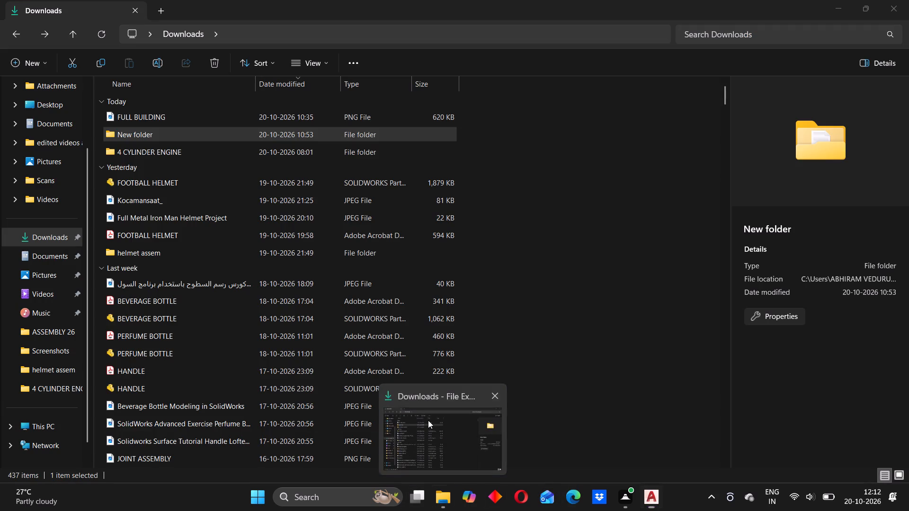
double_click(178, 129)
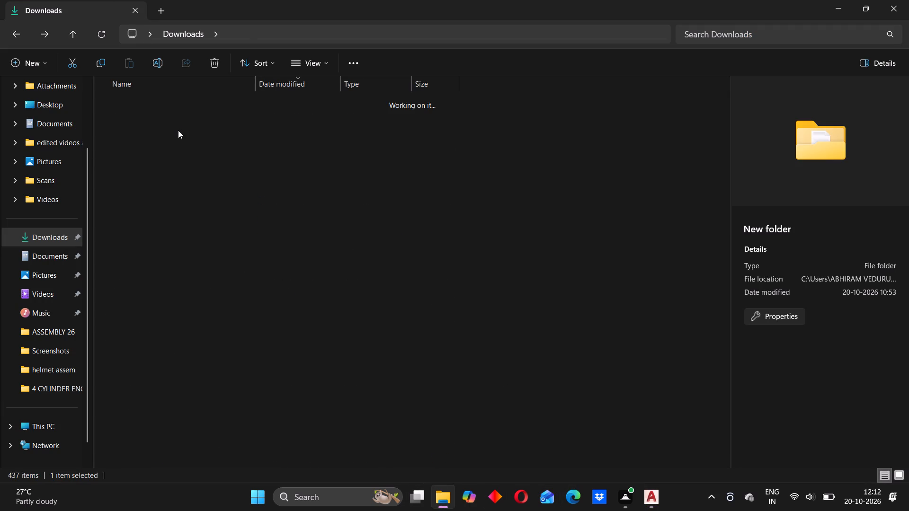
click(97, 35)
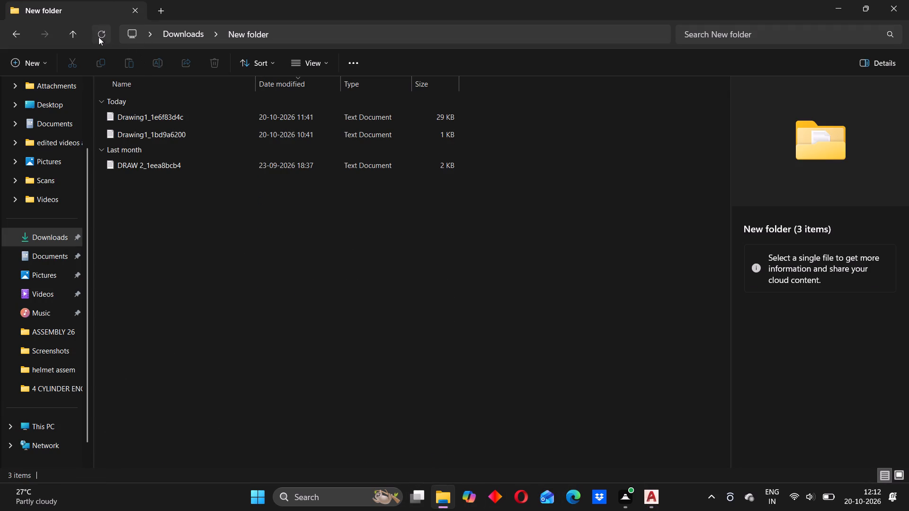
click(13, 31)
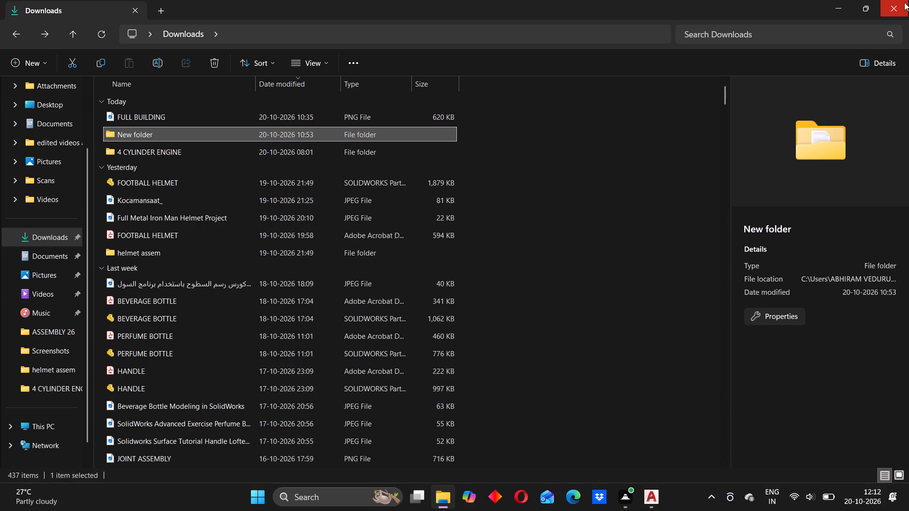
click(900, 0)
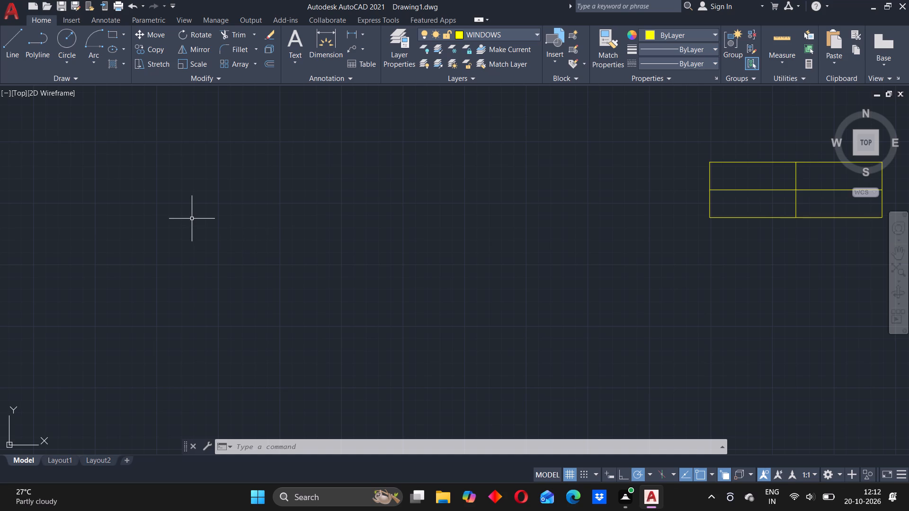
In Options, select the downloads\new folder path under Log File Location and apply the settings.
text(options)
key(Return)
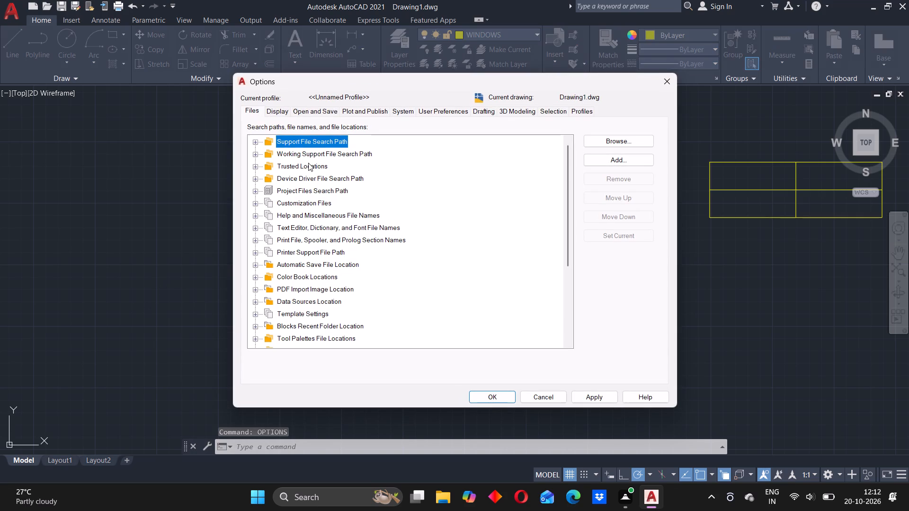
scroll(323, 187, down, 3)
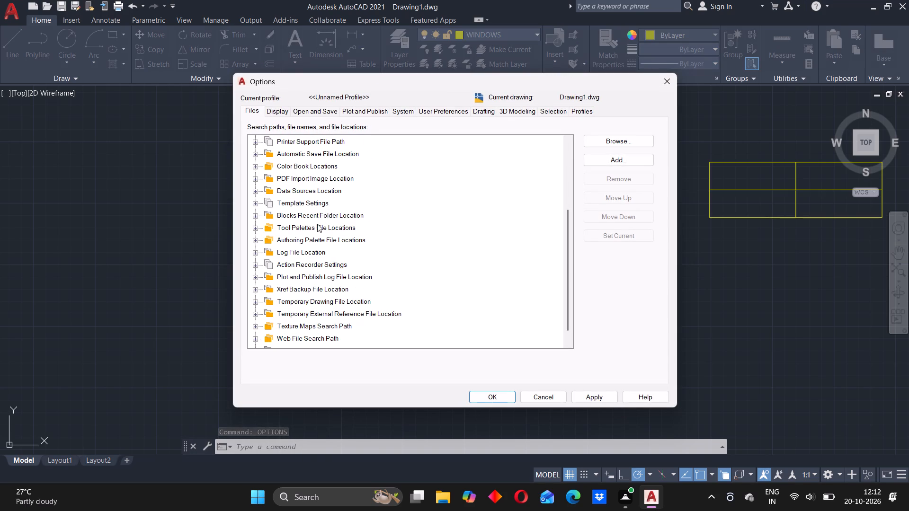
scroll(323, 274, down, 3)
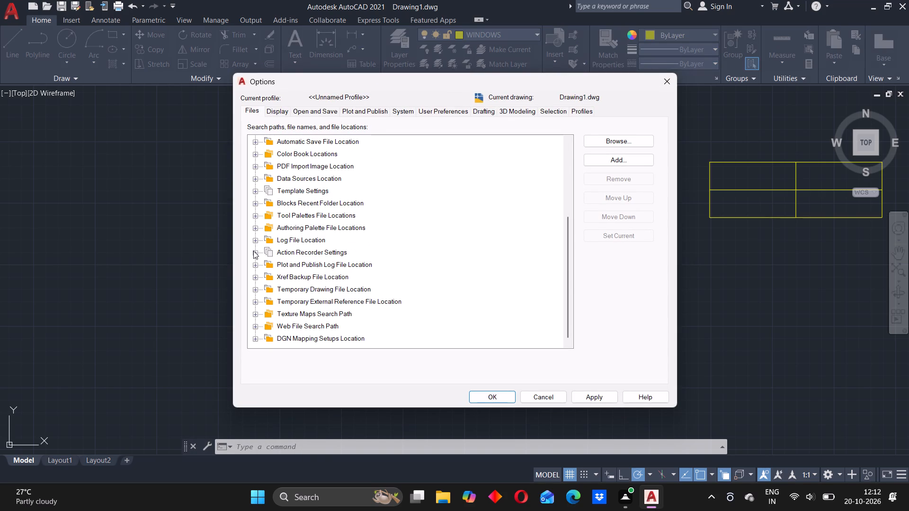
click(254, 237)
click(344, 255)
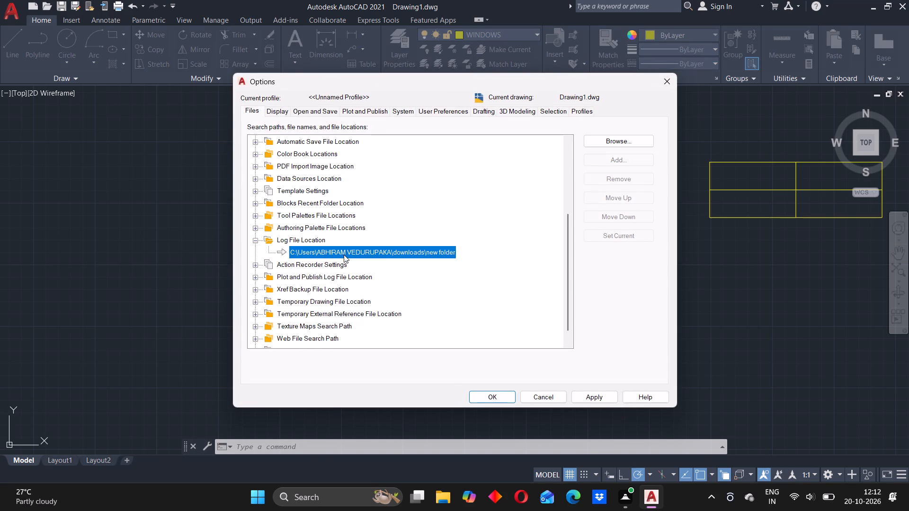
click(593, 396)
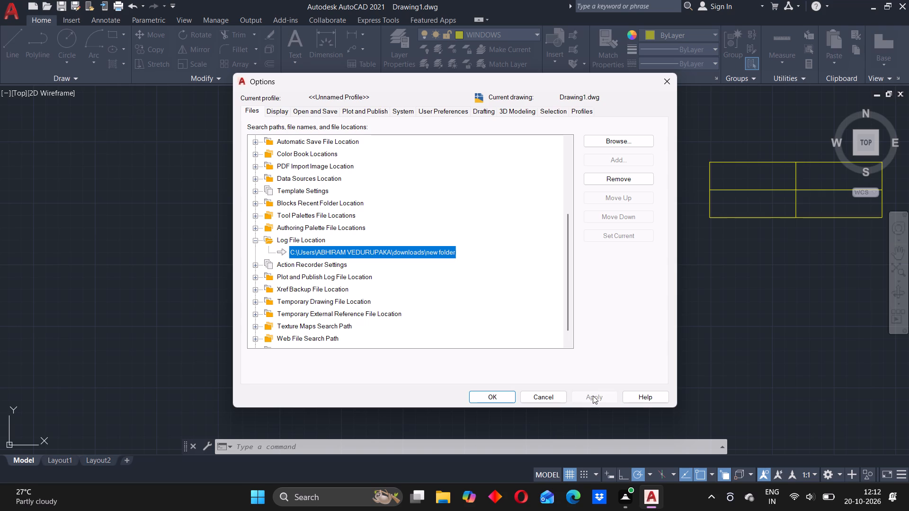
click(492, 397)
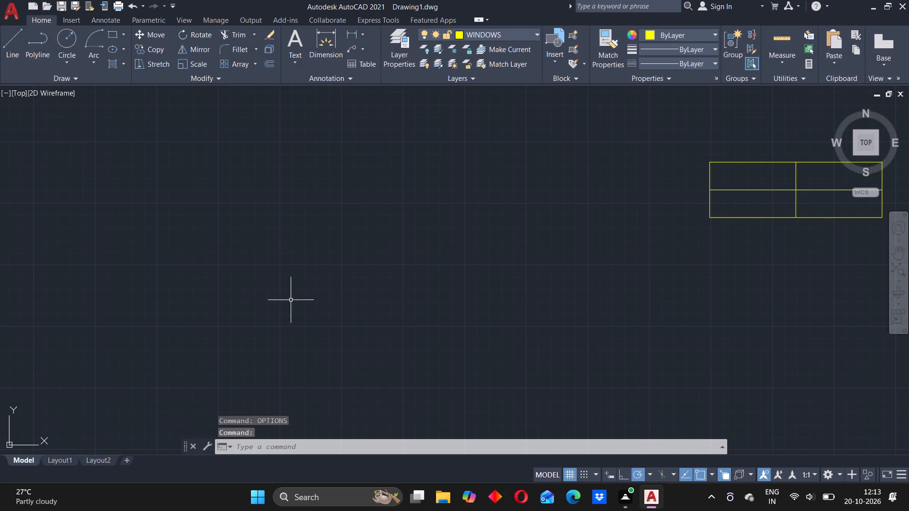
Trim away both halves of the upper and lower long edges of the longer window rectangle, keeping its centre lines and ends.
scroll(672, 223, up, 1)
scroll(677, 212, down, 6)
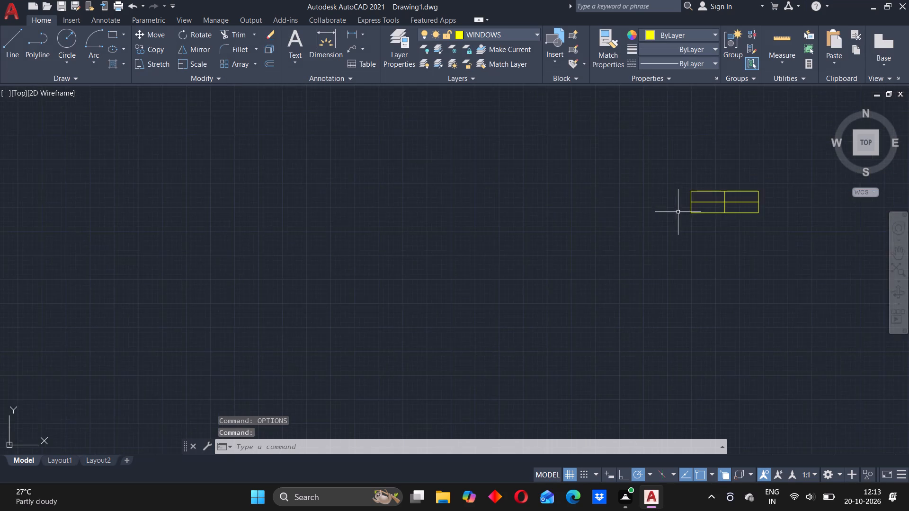
scroll(678, 212, down, 2)
scroll(625, 231, up, 1)
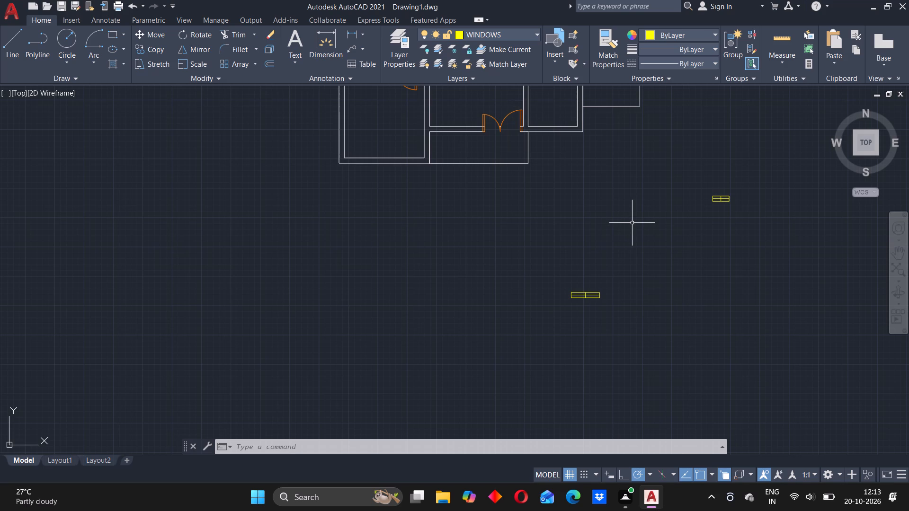
text(tr)
key(Return)
scroll(592, 294, up, 5)
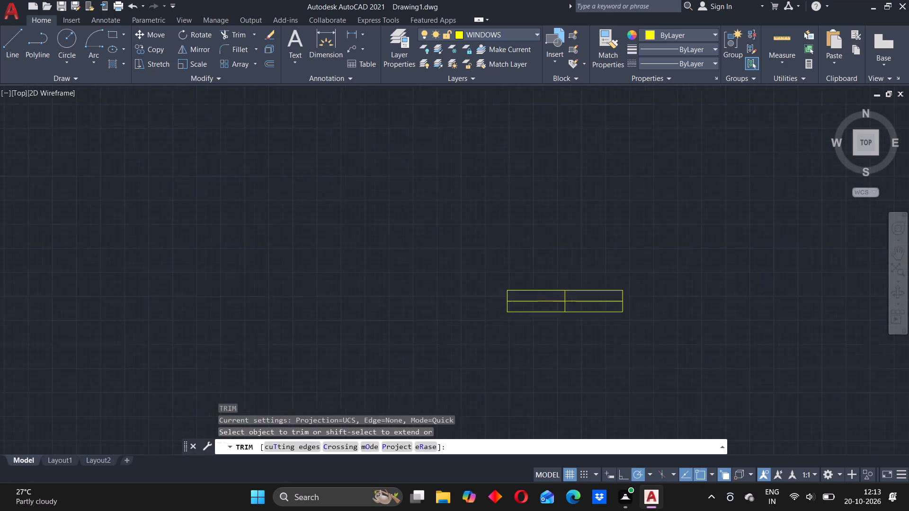
click(553, 285)
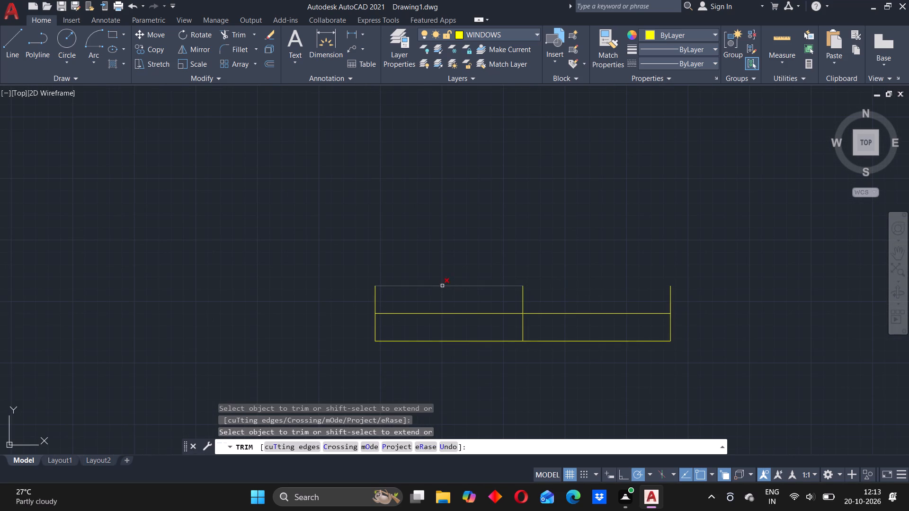
click(443, 282)
click(442, 294)
drag(441, 333, 460, 350)
drag(621, 332, 581, 360)
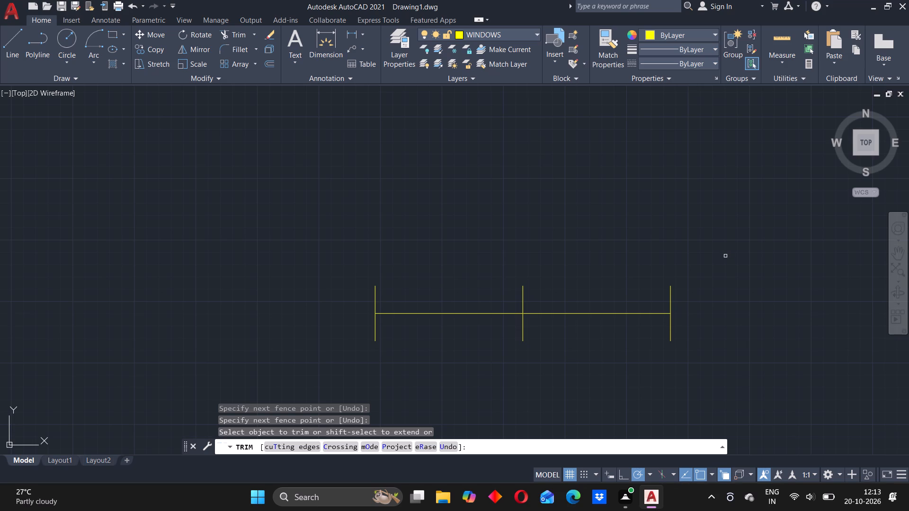
Trim away both halves of the upper and lower long edges of the shorter window rectangle, leaving its centre lines and ends.
scroll(798, 214, up, 2)
scroll(796, 216, down, 9)
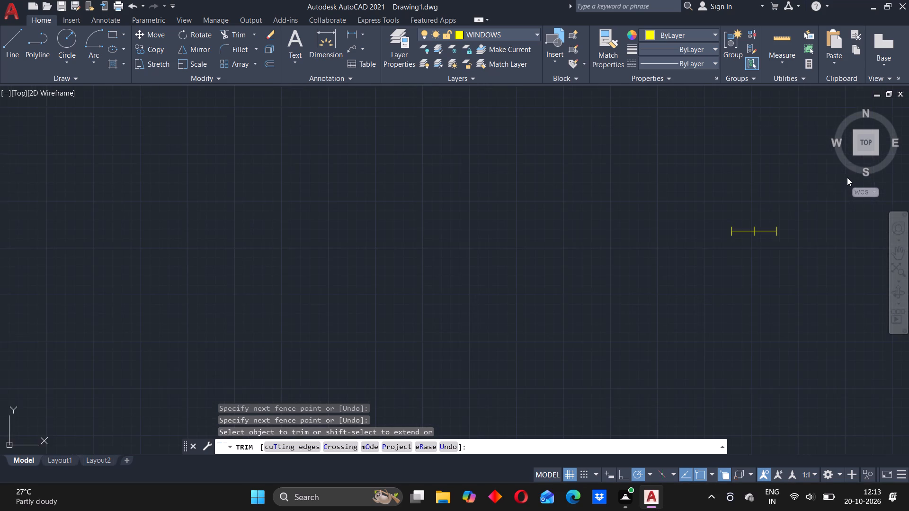
scroll(851, 175, up, 2)
scroll(846, 182, down, 9)
scroll(833, 185, up, 4)
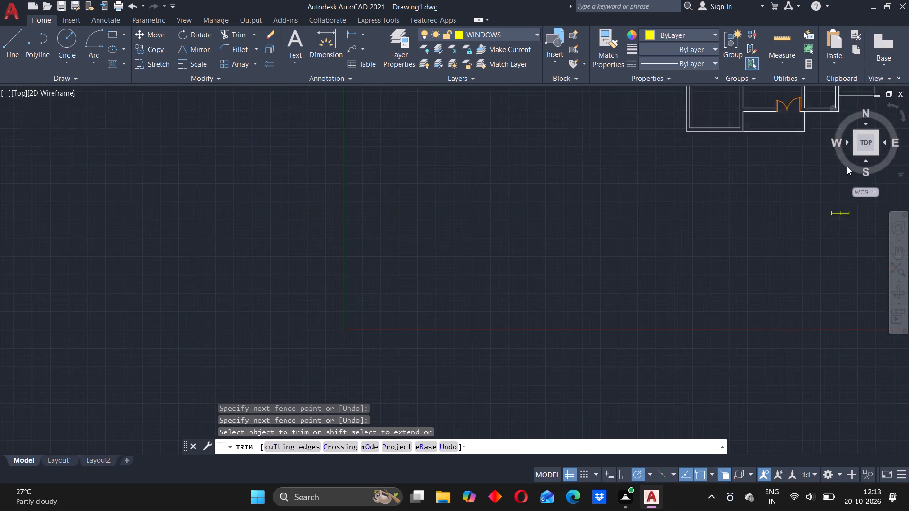
scroll(847, 167, down, 9)
middle_drag(817, 172, 642, 200)
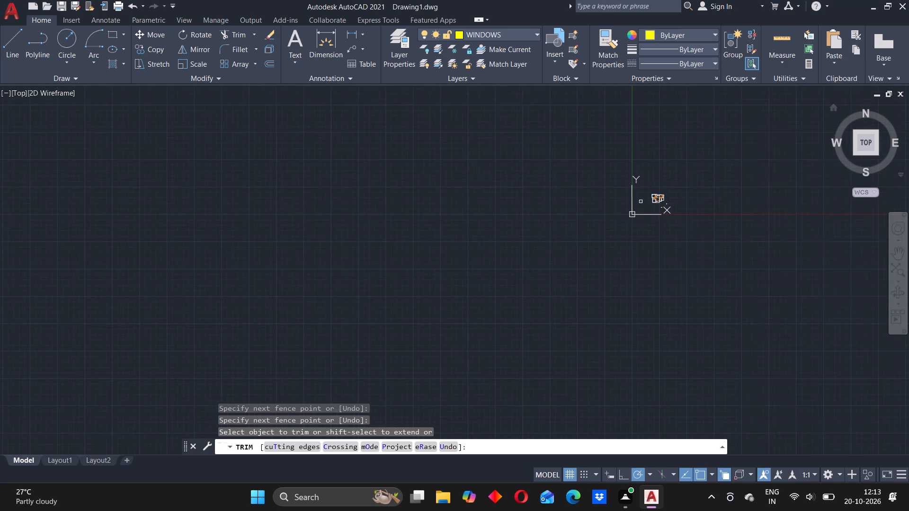
scroll(681, 198, up, 4)
scroll(496, 246, up, 4)
scroll(856, 195, down, 3)
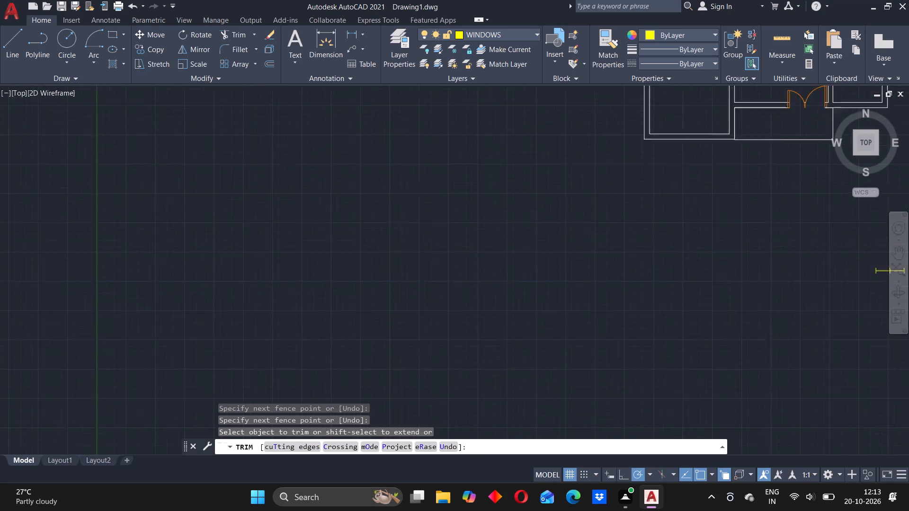
scroll(808, 196, down, 2)
middle_drag(774, 194, 558, 257)
scroll(654, 255, up, 2)
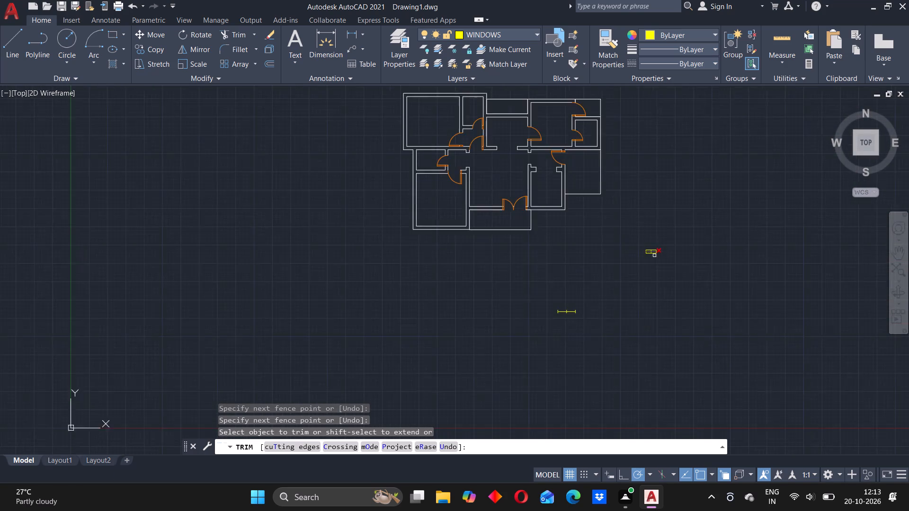
scroll(654, 255, up, 4)
click(654, 219)
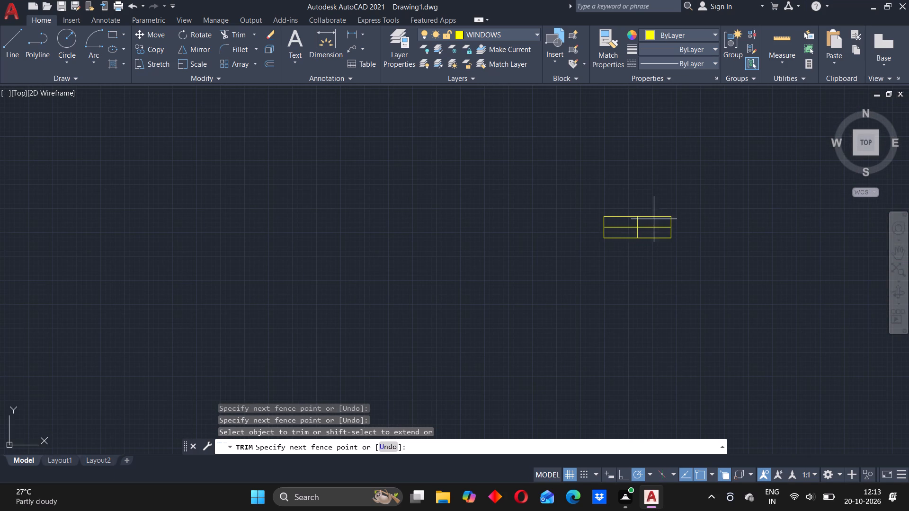
click(640, 208)
drag(626, 210, 620, 220)
drag(621, 234, 623, 243)
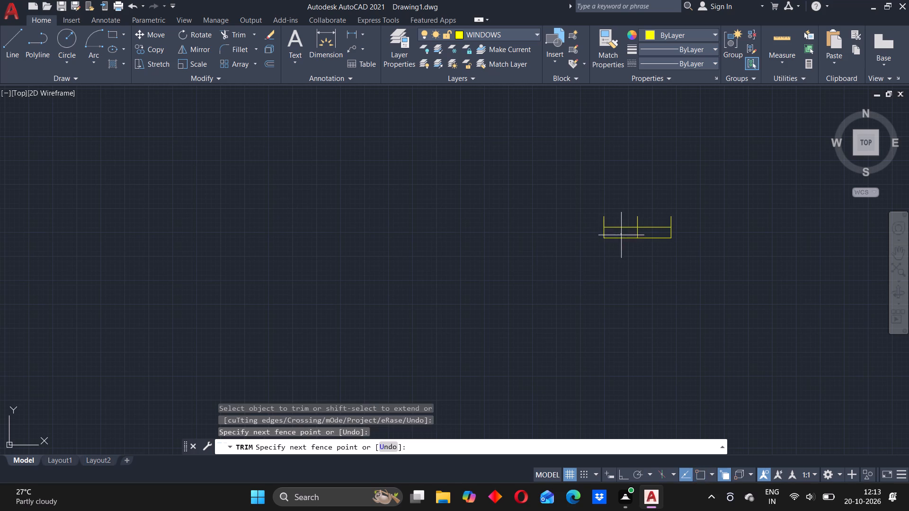
drag(623, 243, 626, 250)
drag(653, 246, 664, 229)
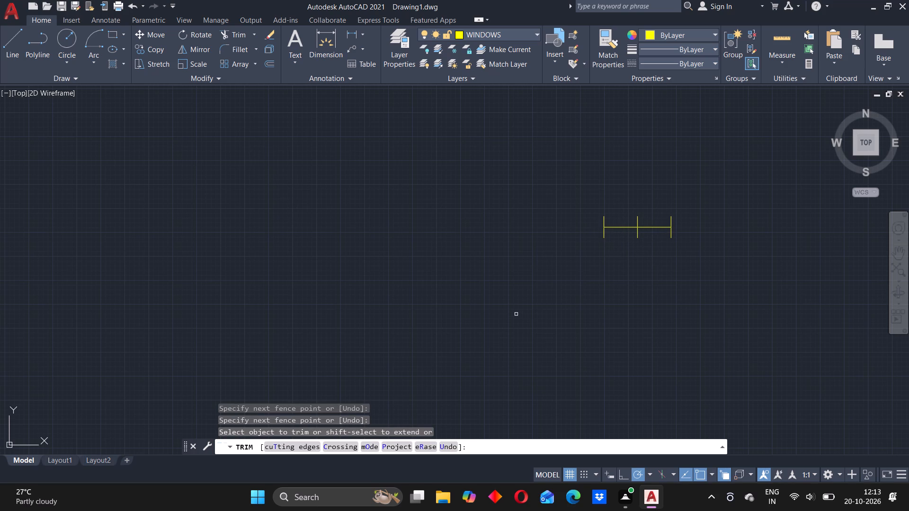
key(Escape)
Offset the shorter window's vertical centre line 80 to both sides and its horizontal centre line 80 above and below.
key(o)
key(Return)
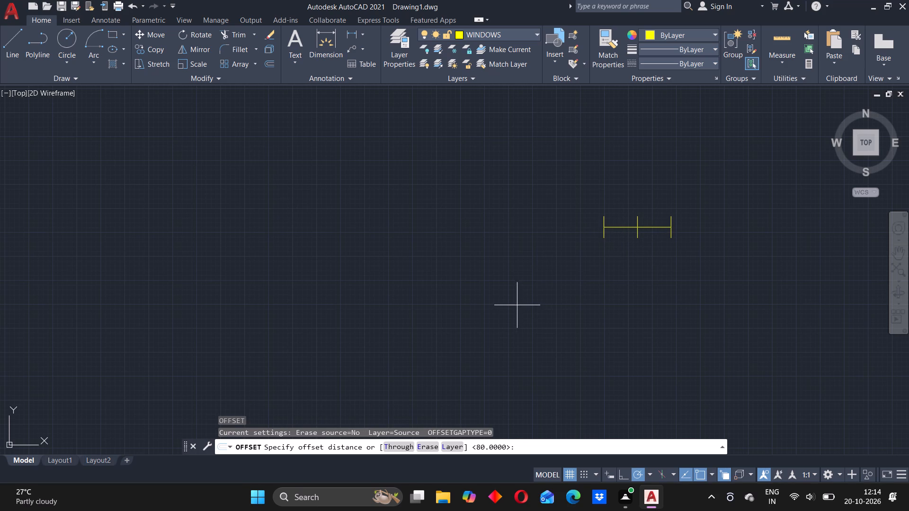
text(80)
key(Return)
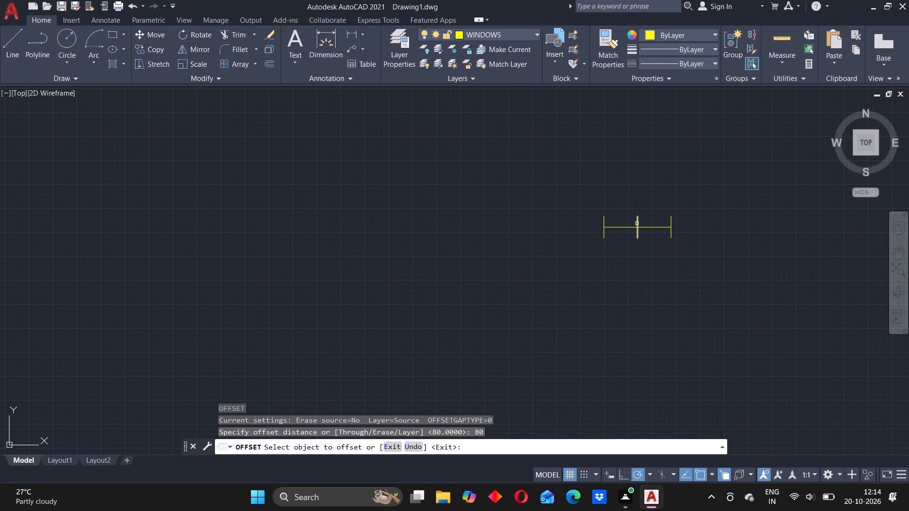
click(637, 223)
click(620, 224)
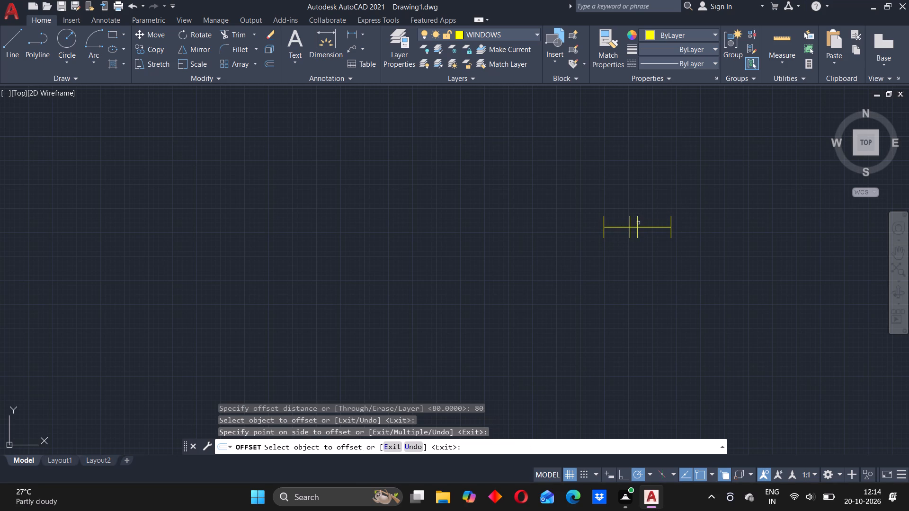
click(638, 223)
click(653, 221)
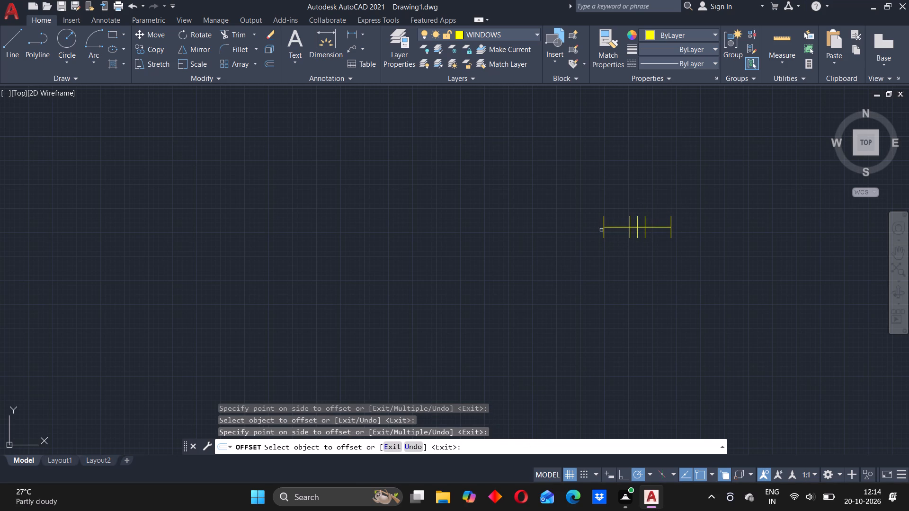
click(612, 228)
click(617, 222)
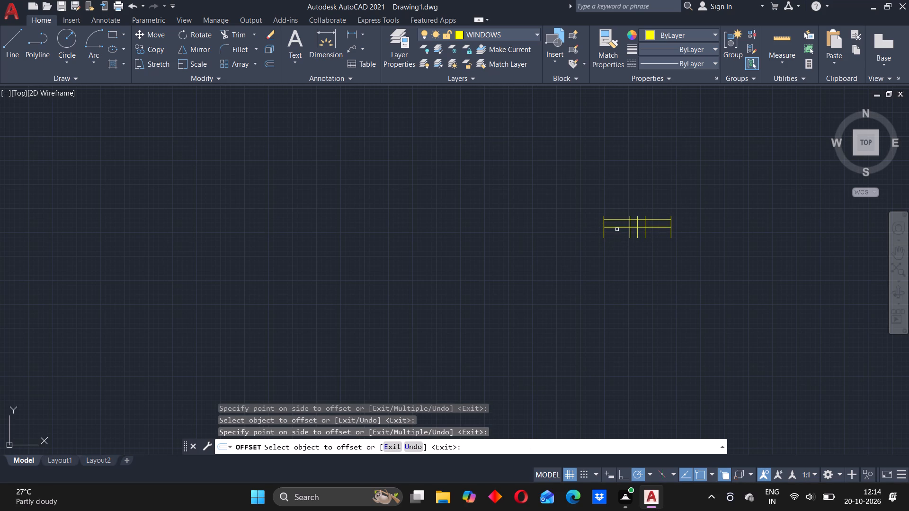
click(620, 227)
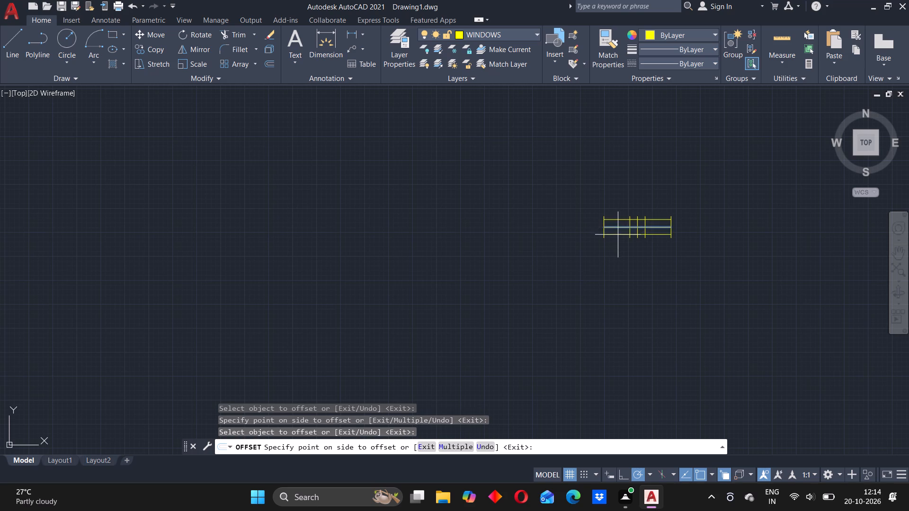
click(618, 235)
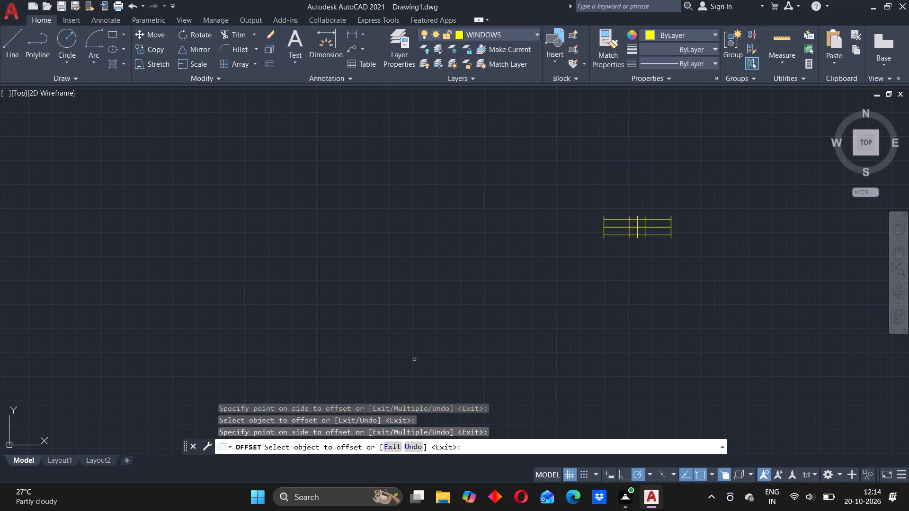
Offset the longer window's vertical centre line 80 to both sides and its horizontal centre line 80 above and below.
scroll(422, 351, down, 6)
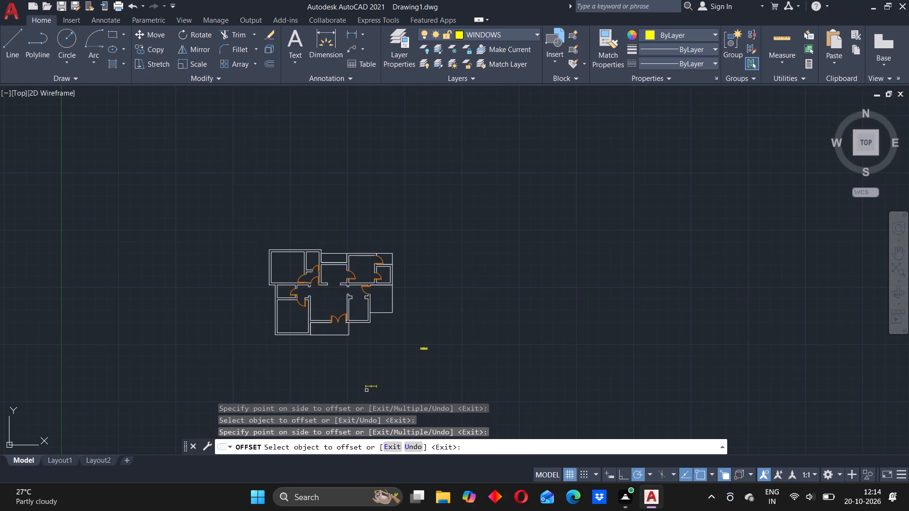
scroll(366, 393, up, 6)
click(378, 338)
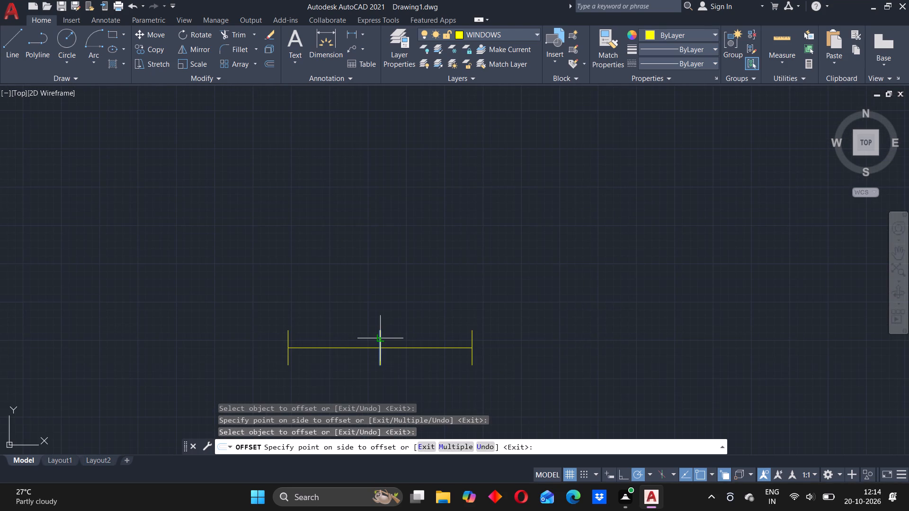
click(402, 335)
click(381, 343)
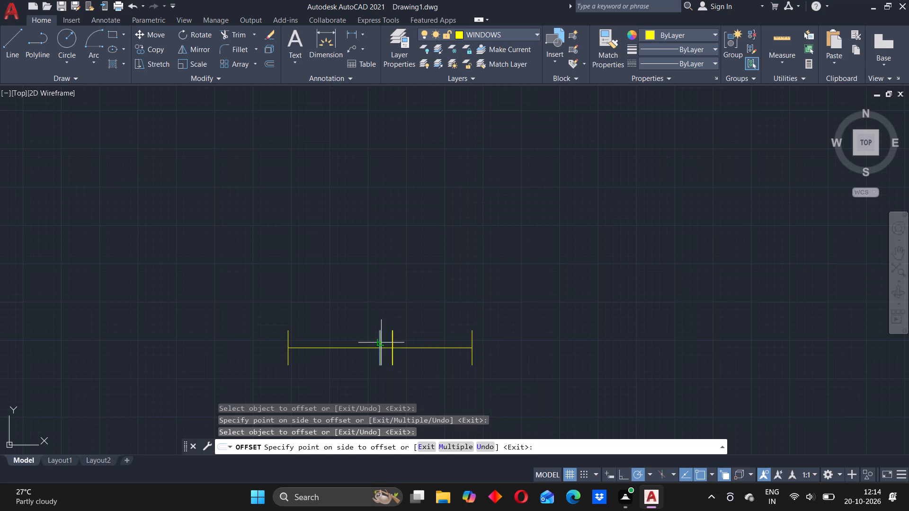
click(371, 344)
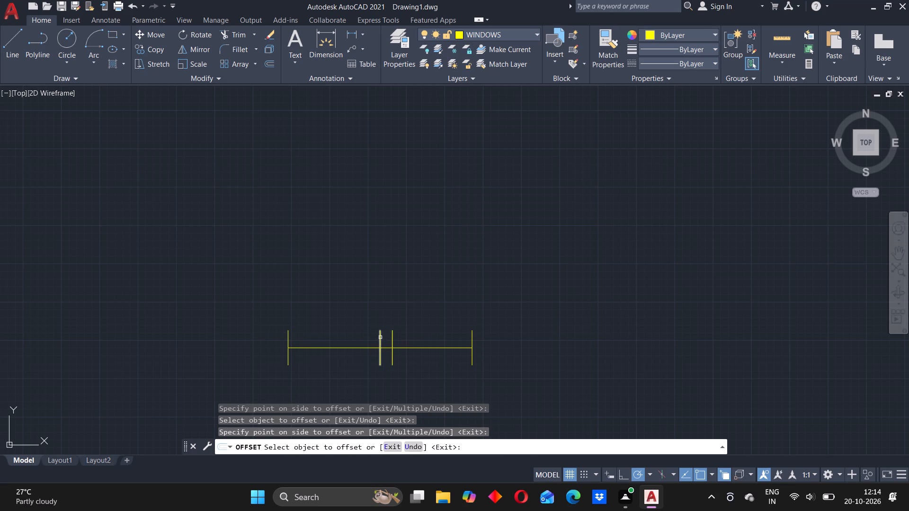
click(379, 340)
click(358, 343)
click(340, 347)
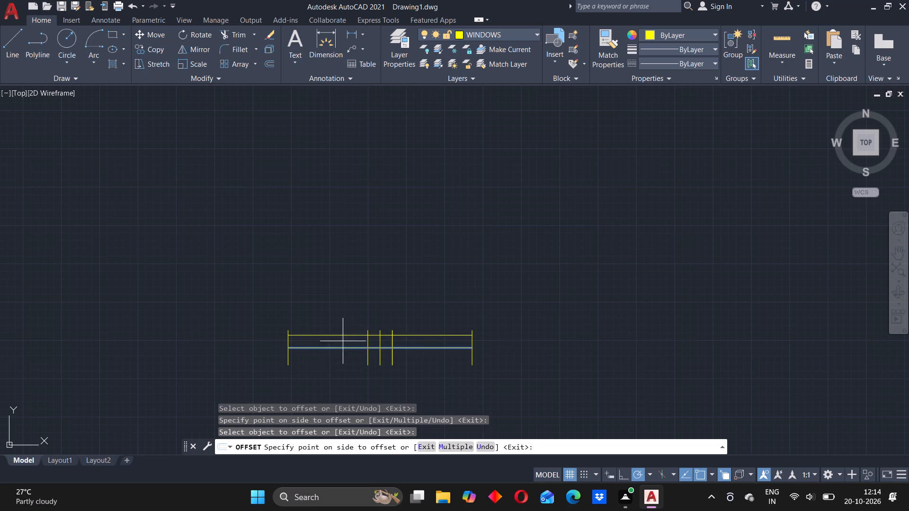
click(344, 340)
click(343, 350)
click(340, 359)
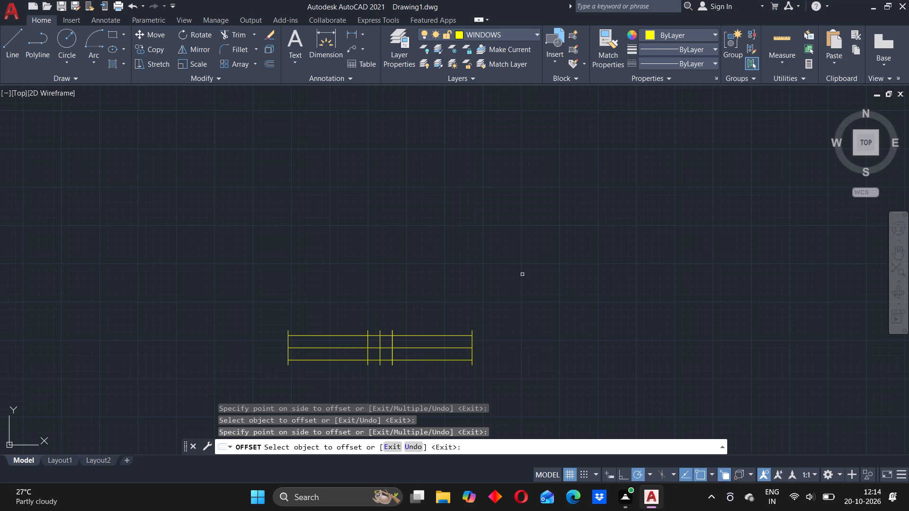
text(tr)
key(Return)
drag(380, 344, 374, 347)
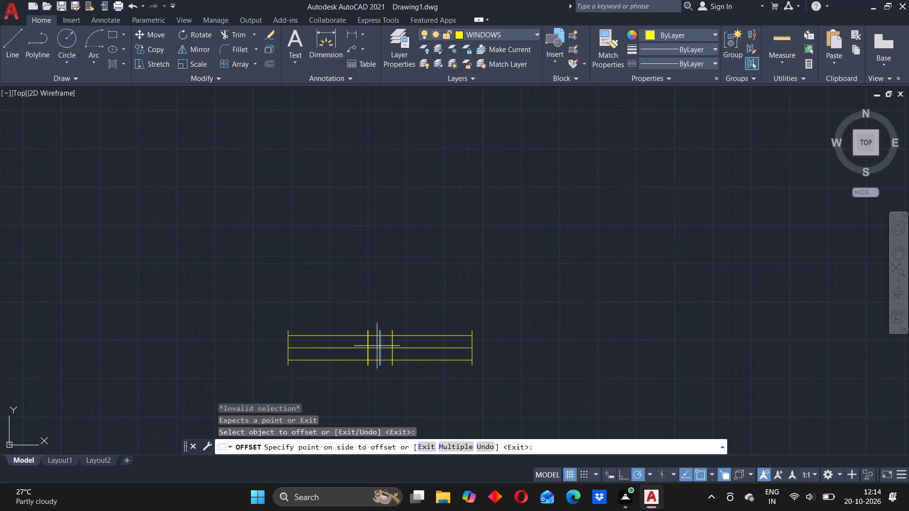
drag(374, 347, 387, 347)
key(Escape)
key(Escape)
Trim the vertical and horizontal centre line segments inside the middle square of the longer window.
text(tr)
key(Return)
drag(381, 343, 374, 343)
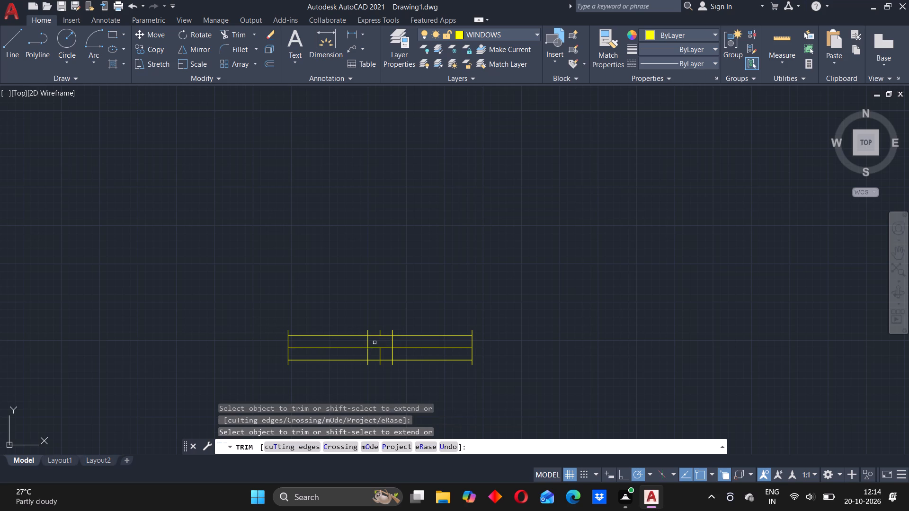
drag(374, 343, 386, 343)
drag(385, 347, 382, 359)
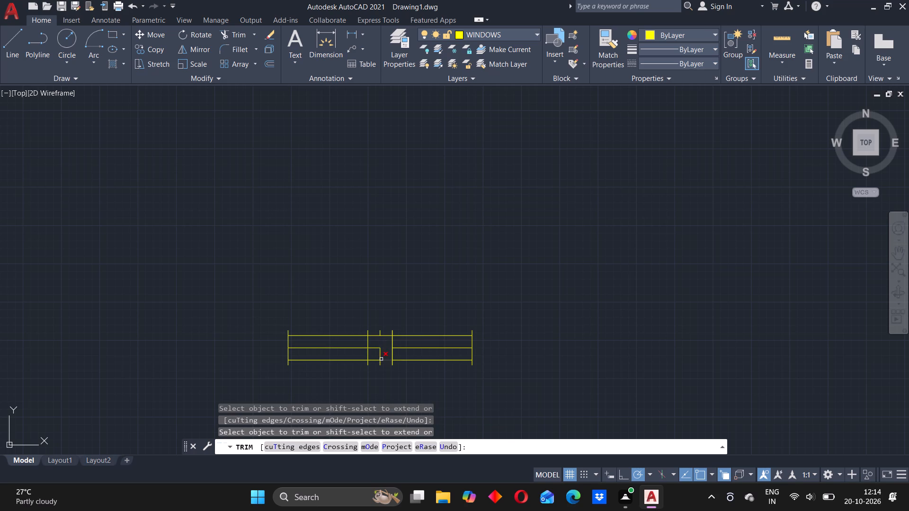
click(381, 350)
click(379, 350)
click(375, 345)
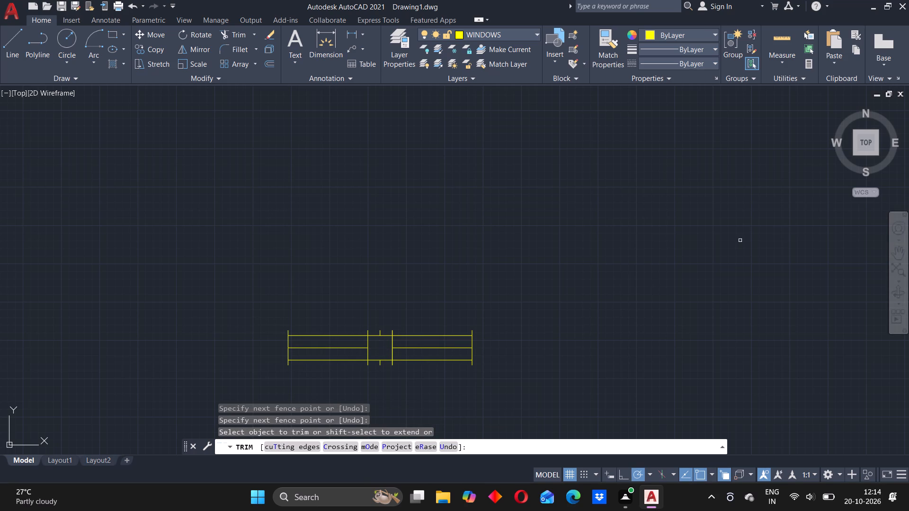
Trim the vertical and horizontal centre line segments inside the middle square of the shorter window and end the Trim command.
scroll(749, 232, up, 3)
scroll(754, 224, down, 11)
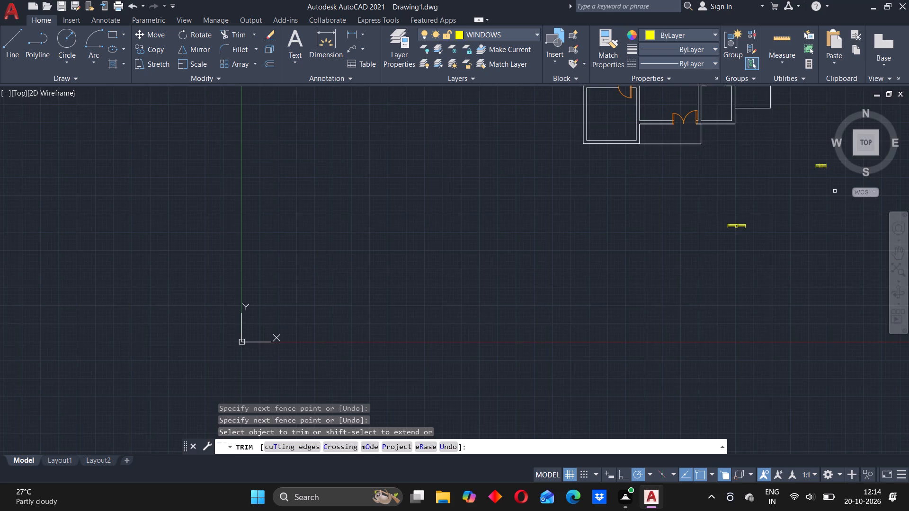
scroll(835, 189, up, 4)
scroll(786, 102, down, 2)
scroll(810, 110, up, 1)
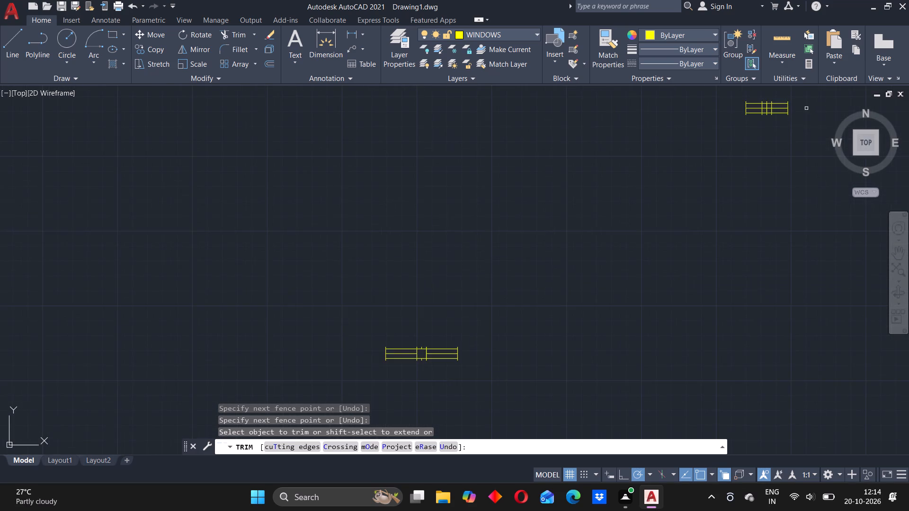
scroll(790, 104, up, 3)
scroll(713, 118, up, 2)
click(683, 114)
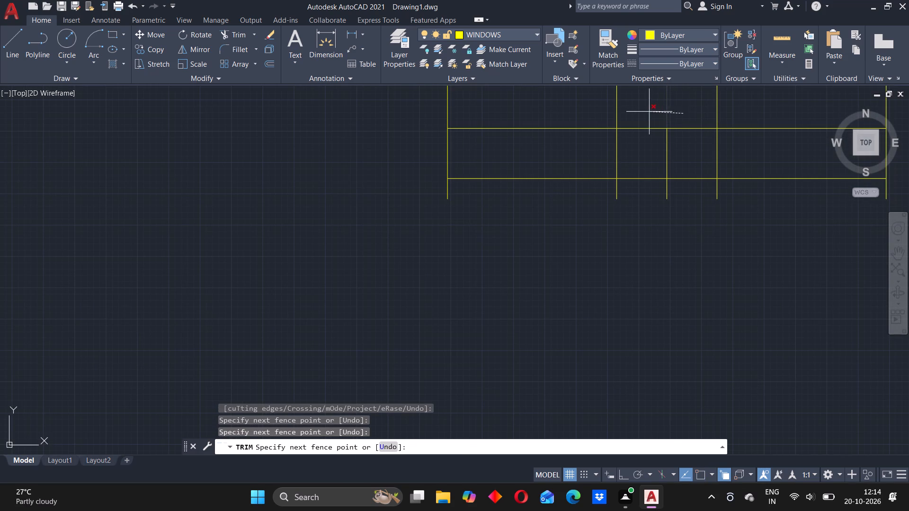
drag(648, 142, 663, 152)
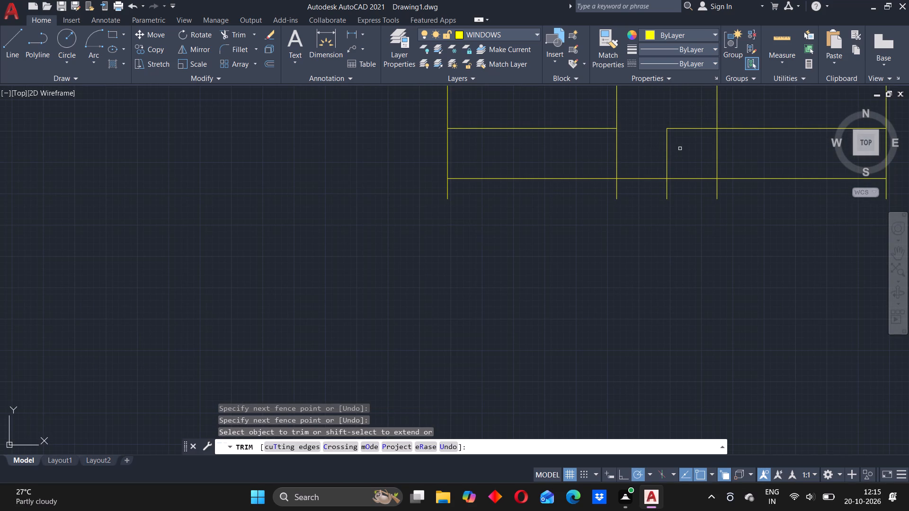
click(656, 150)
click(696, 117)
scroll(664, 128, down, 7)
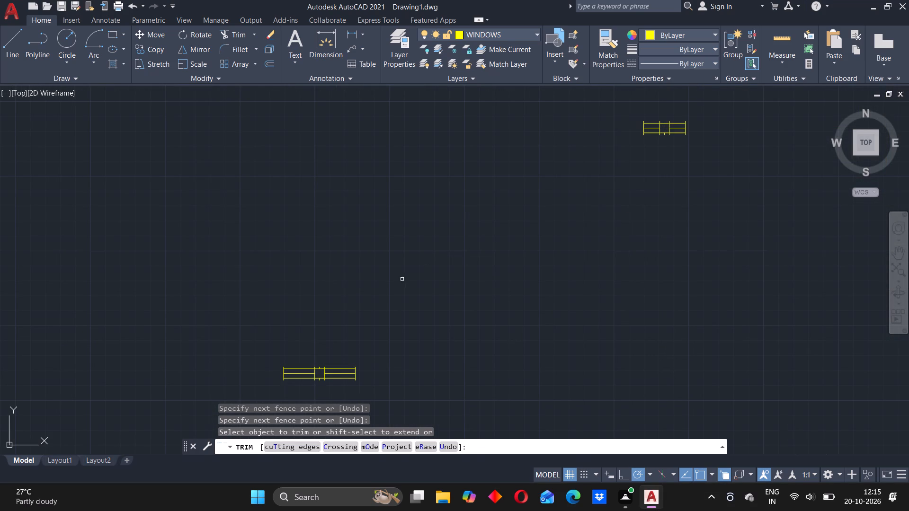
key(Escape)
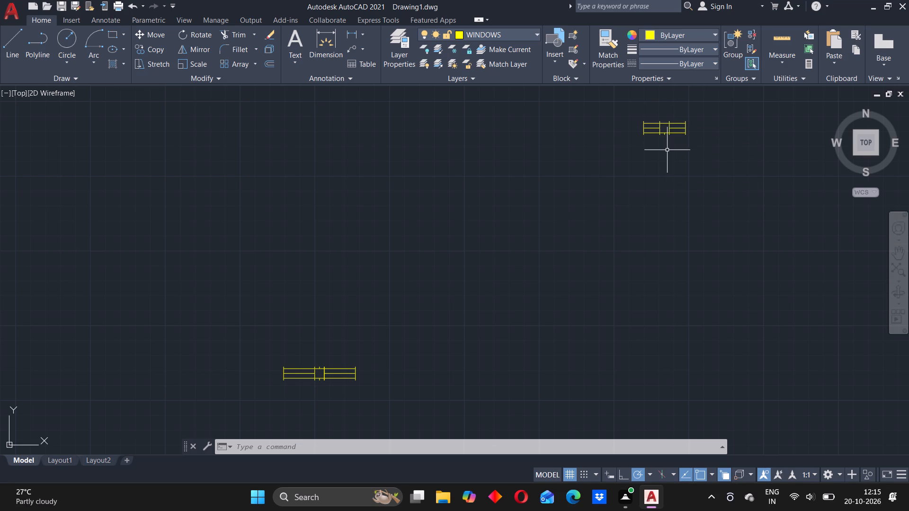
Switch to File Explorer, check the files in the New folder inside Downloads, and close the window.
click(442, 500)
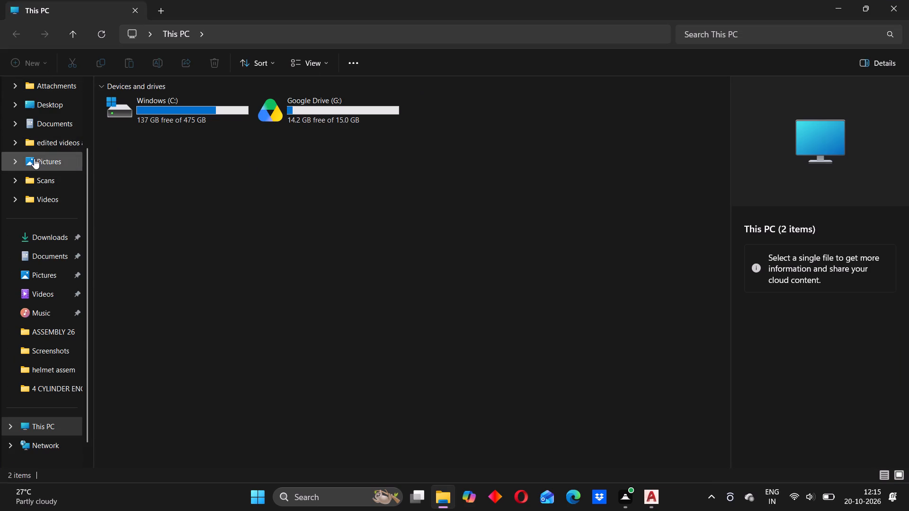
click(49, 243)
double_click(141, 133)
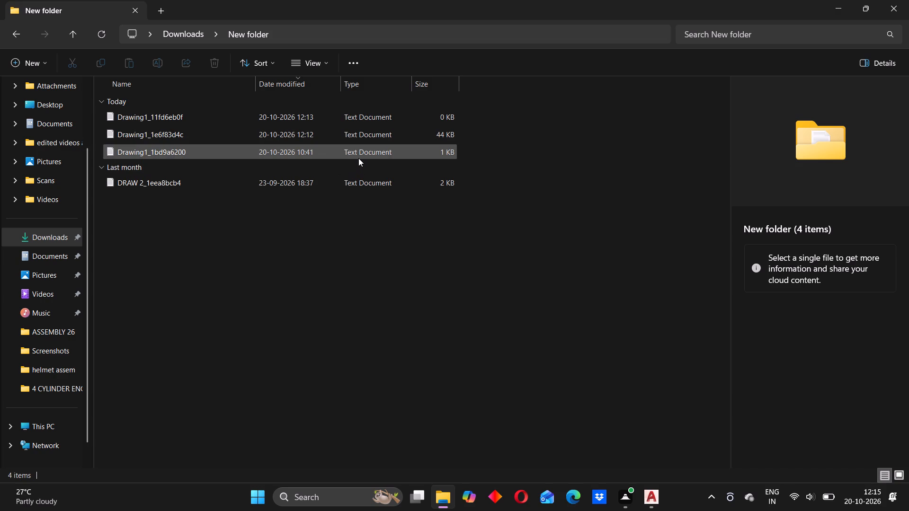
key(Escape)
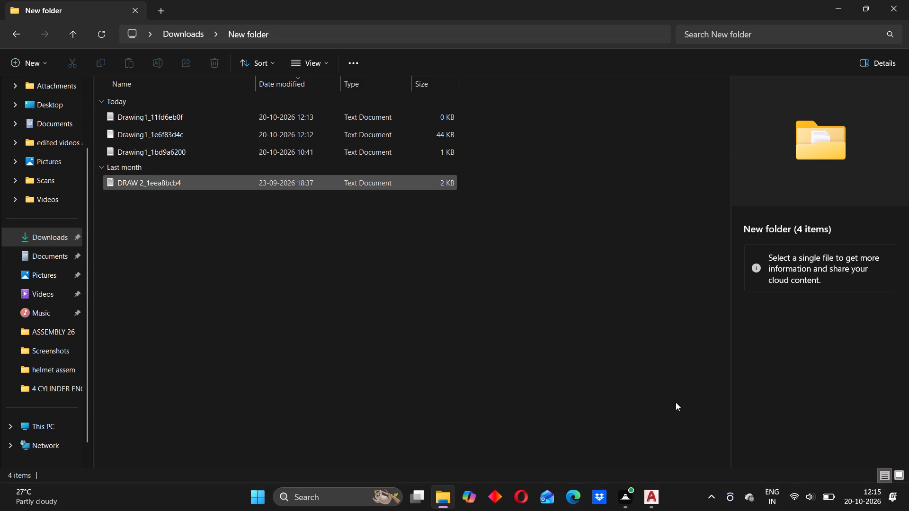
click(907, 4)
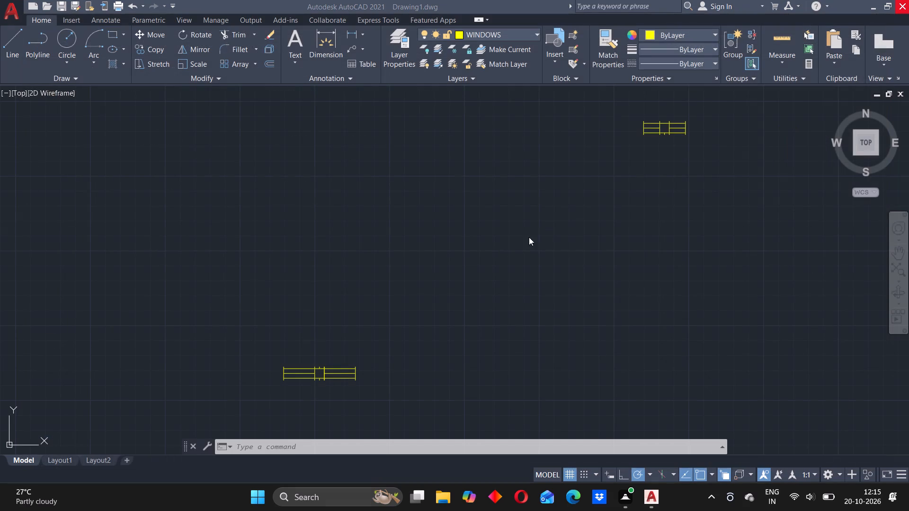
Trim the overhanging ends of the shorter window's two inner vertical lines above and below its outer horizontal lines.
scroll(670, 127, down, 2)
scroll(670, 127, up, 2)
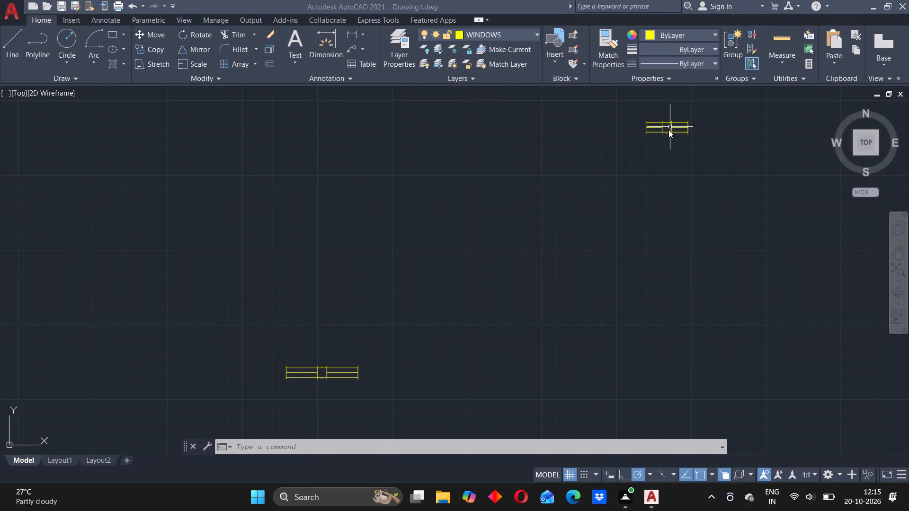
scroll(668, 130, up, 2)
scroll(686, 107, down, 1)
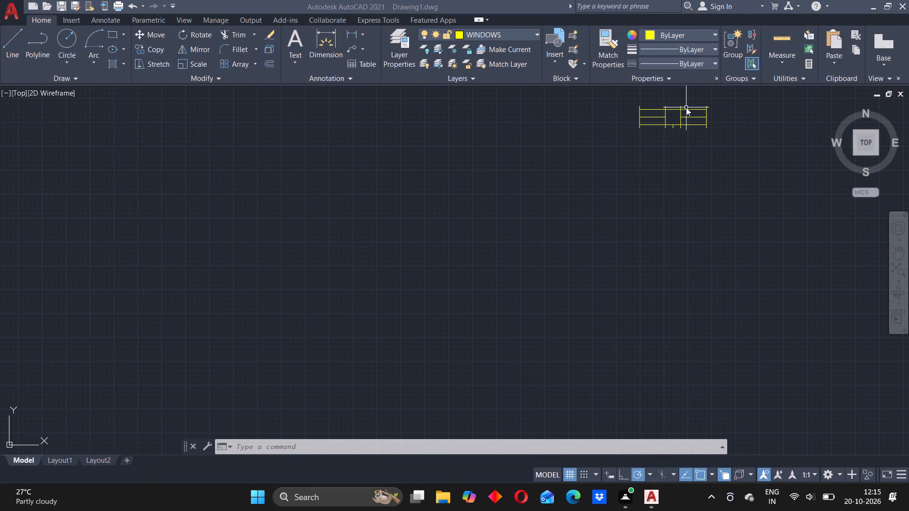
scroll(688, 106, up, 4)
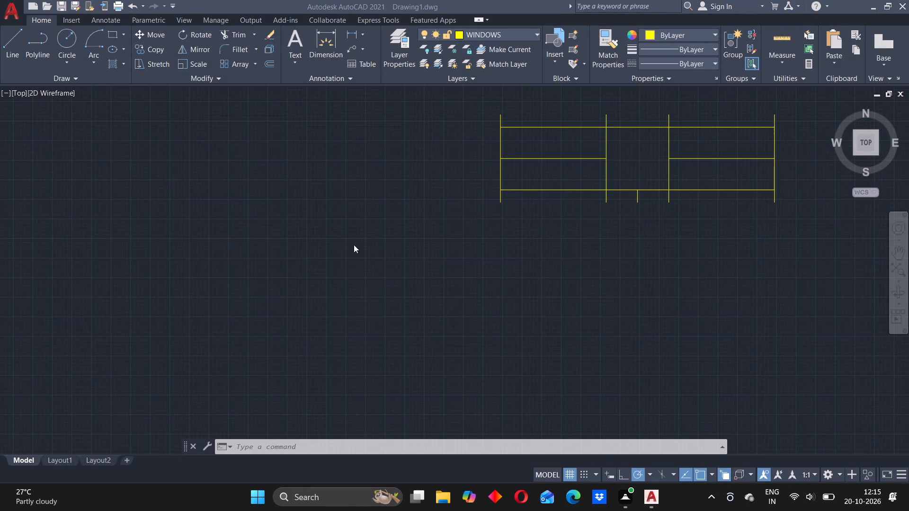
click(285, 234)
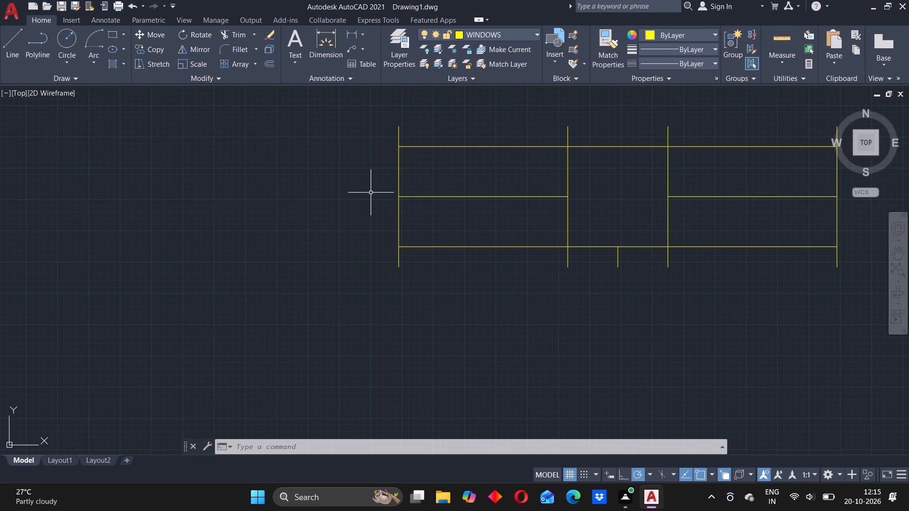
text(tr)
key(Return)
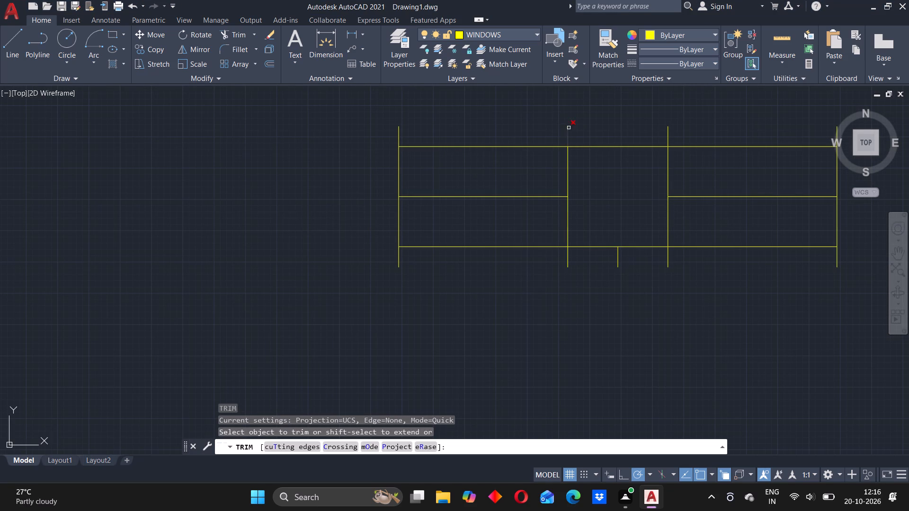
click(572, 133)
click(553, 142)
drag(686, 137, 679, 138)
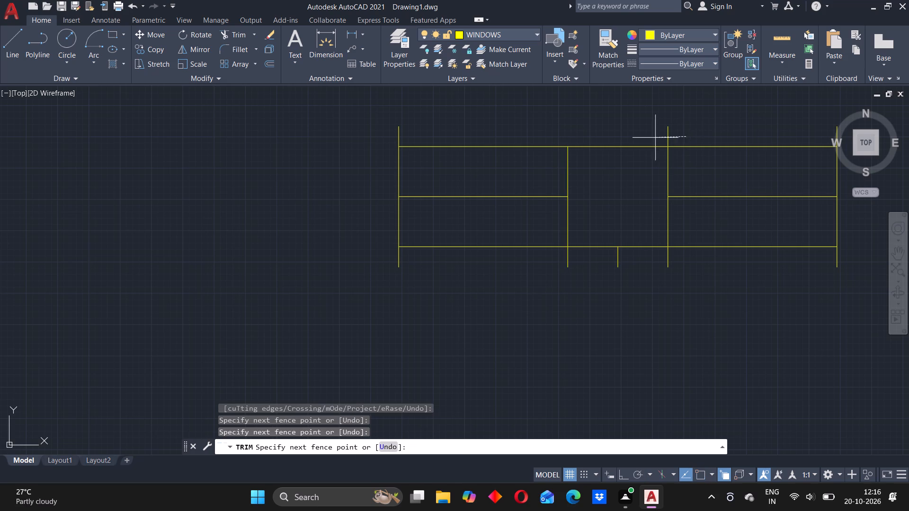
click(642, 139)
click(581, 265)
click(541, 263)
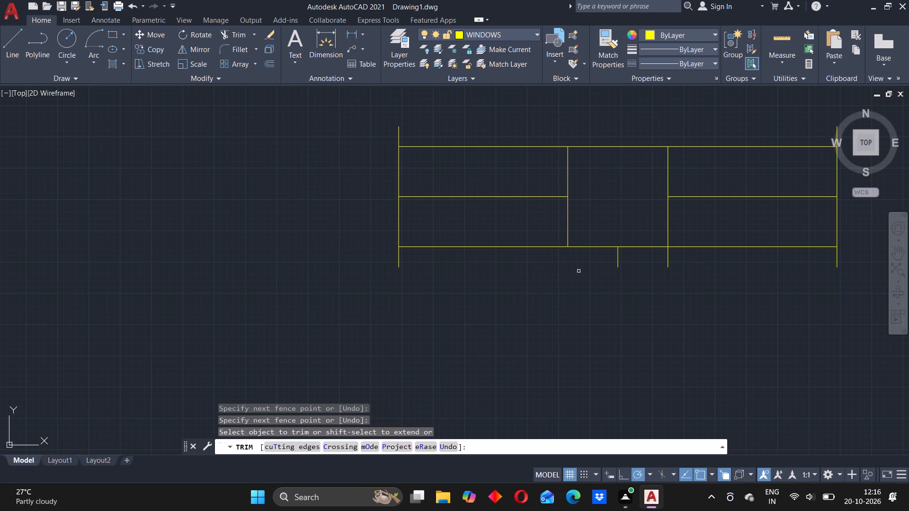
drag(690, 258, 673, 258)
drag(651, 260, 657, 260)
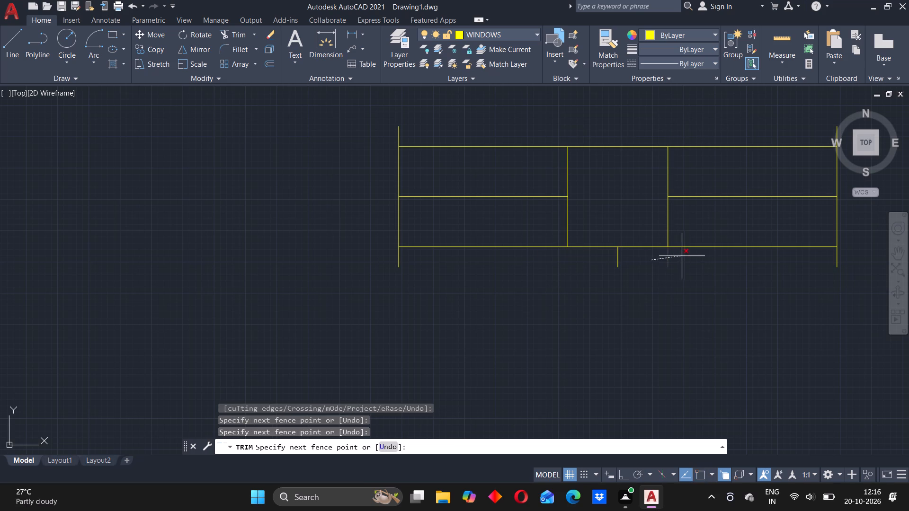
click(682, 256)
Trim the longer window's inner vertical line overhangs above and below, plus the centre stub above, and end the Trim command.
scroll(400, 268, up, 2)
scroll(404, 263, down, 14)
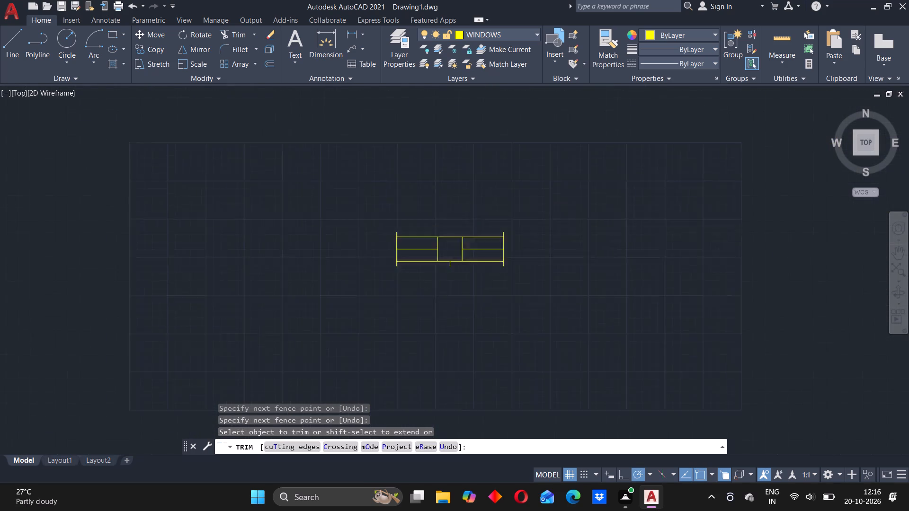
scroll(375, 279, down, 3)
scroll(256, 381, up, 7)
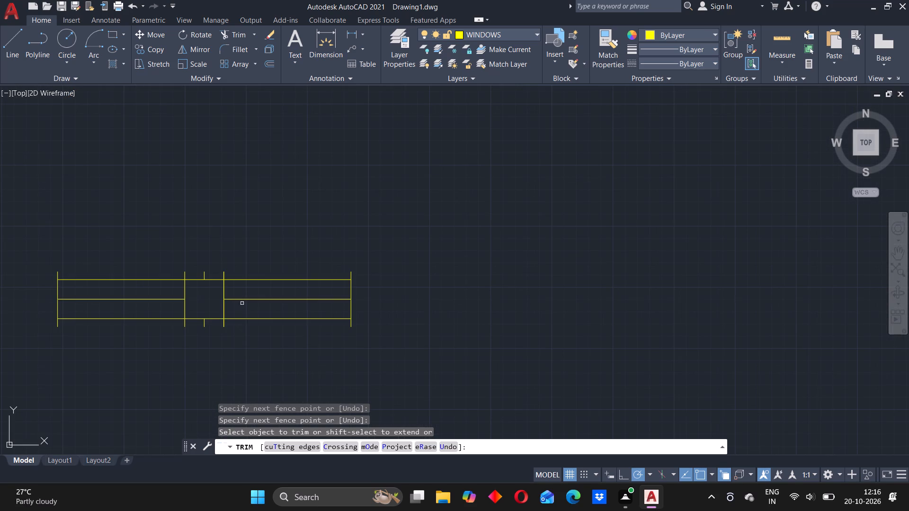
click(231, 272)
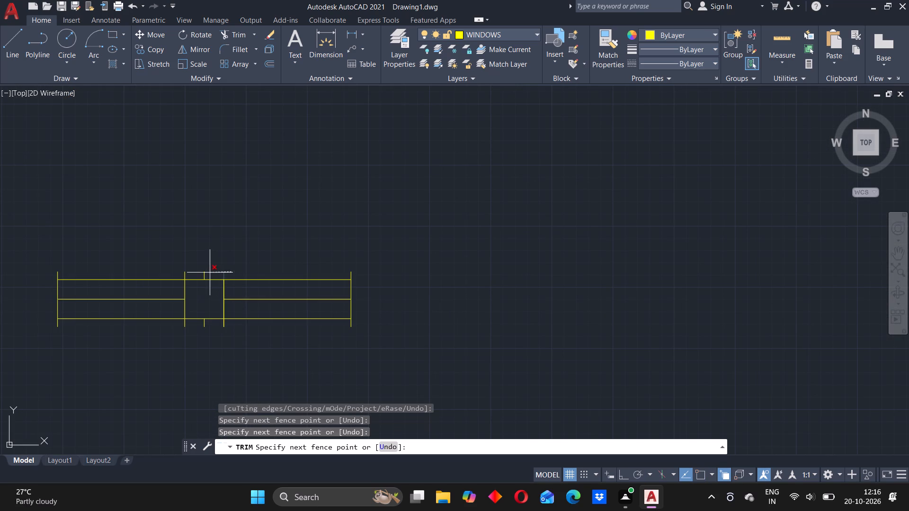
click(183, 275)
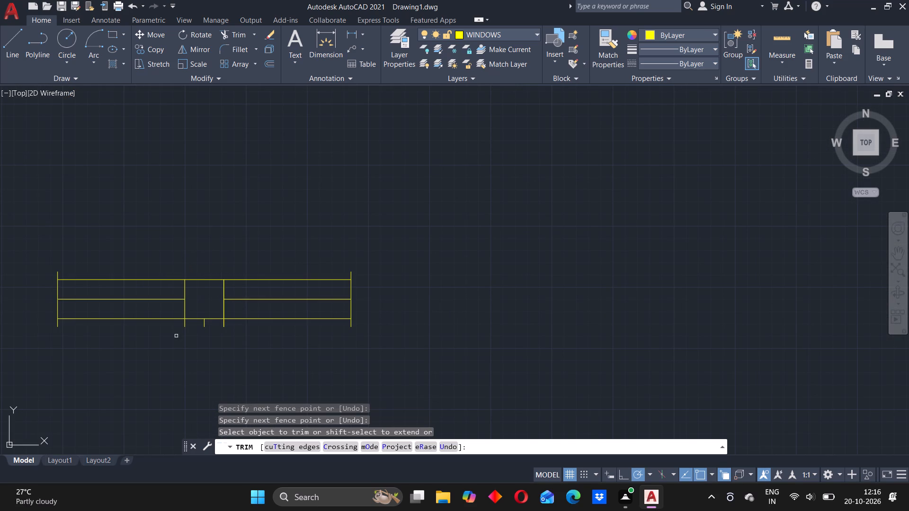
click(171, 331)
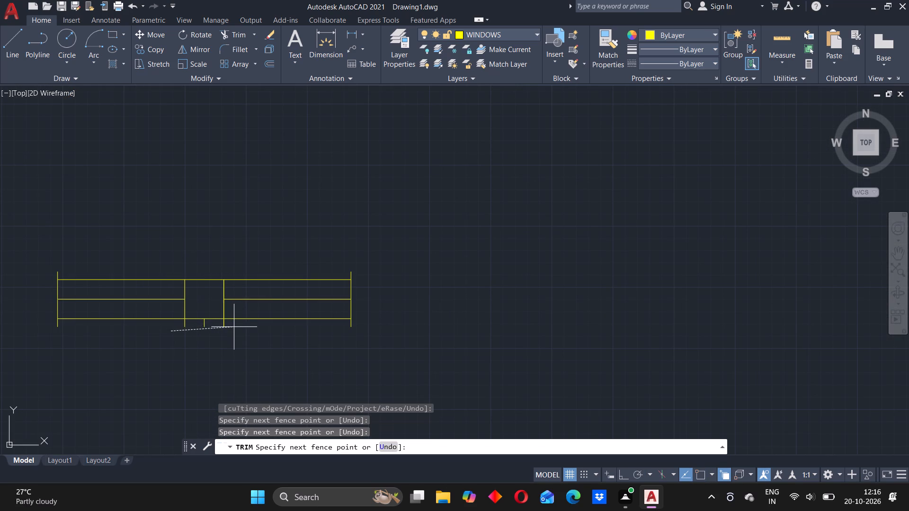
click(237, 324)
click(186, 326)
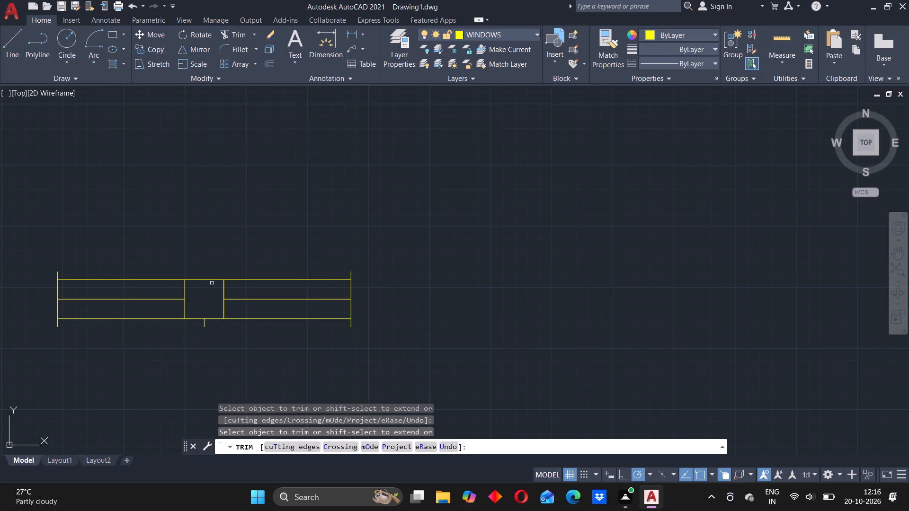
key(Escape)
Delete the leftover centre line stub below the longer window.
click(201, 326)
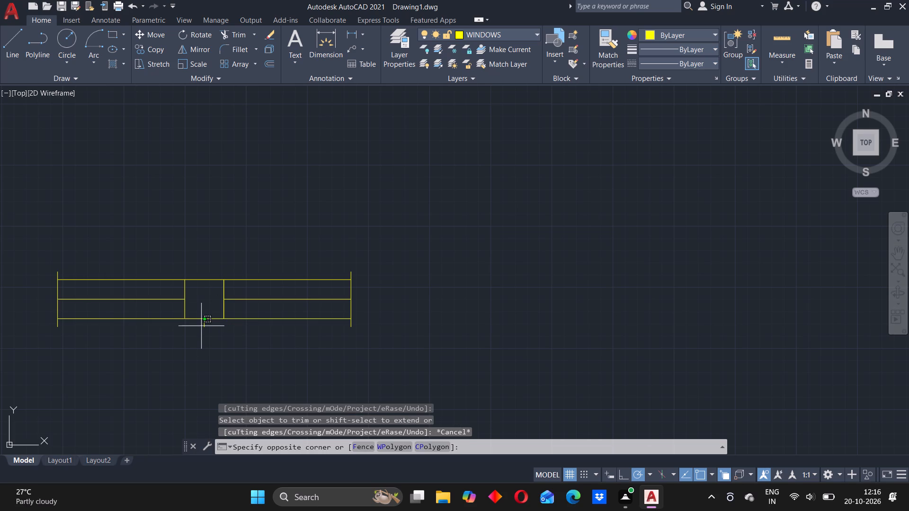
click(205, 326)
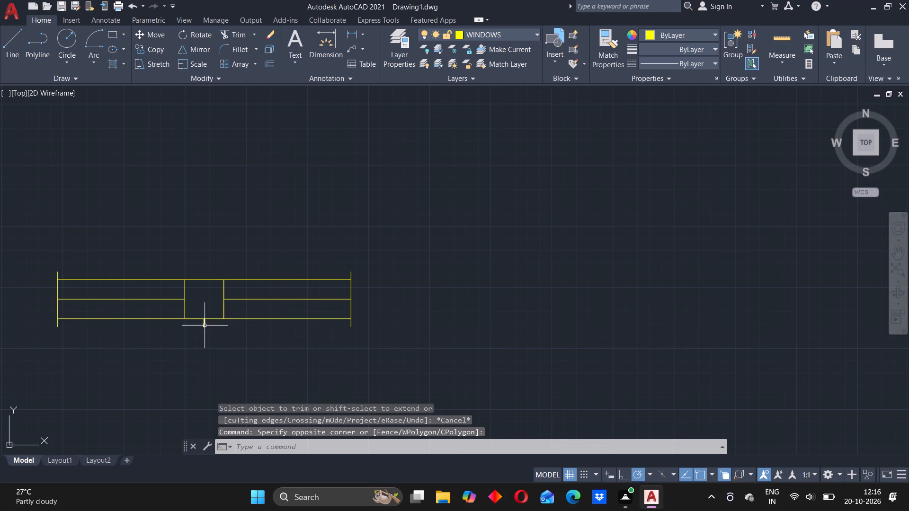
click(205, 326)
key(Delete)
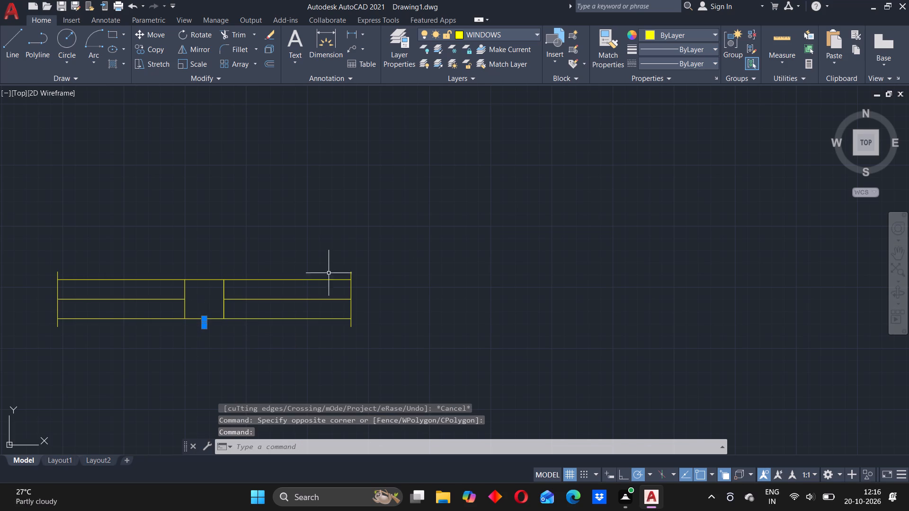
key(Delete)
Delete the leftover centre line stub below the shorter window.
scroll(677, 173, up, 2)
scroll(677, 173, down, 2)
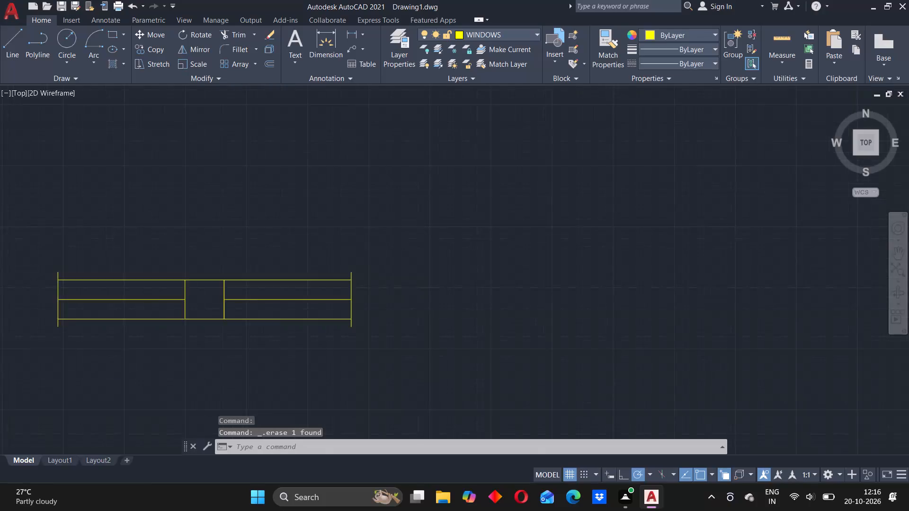
scroll(677, 173, down, 4)
scroll(731, 158, down, 2)
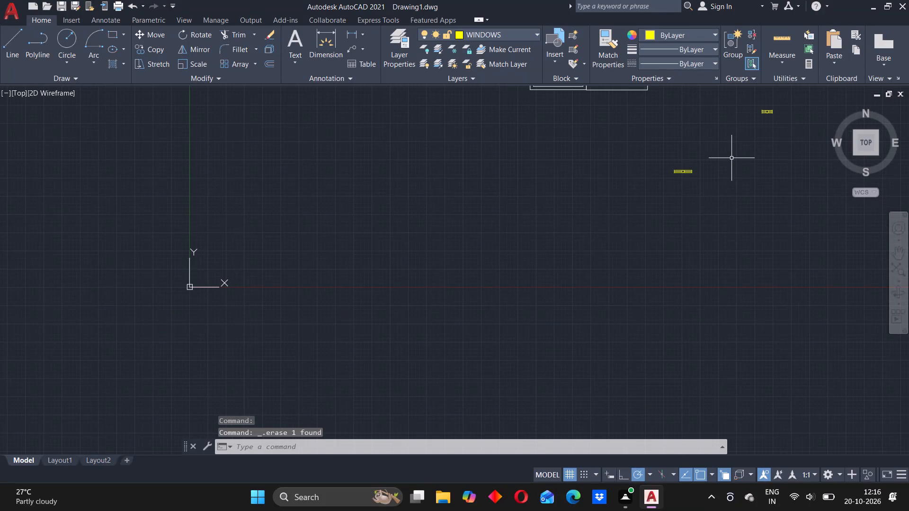
scroll(769, 112, up, 5)
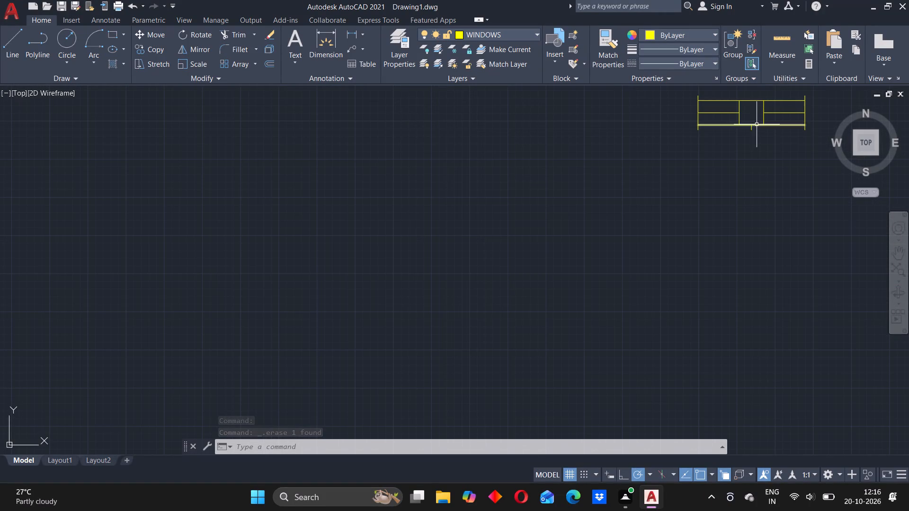
click(752, 130)
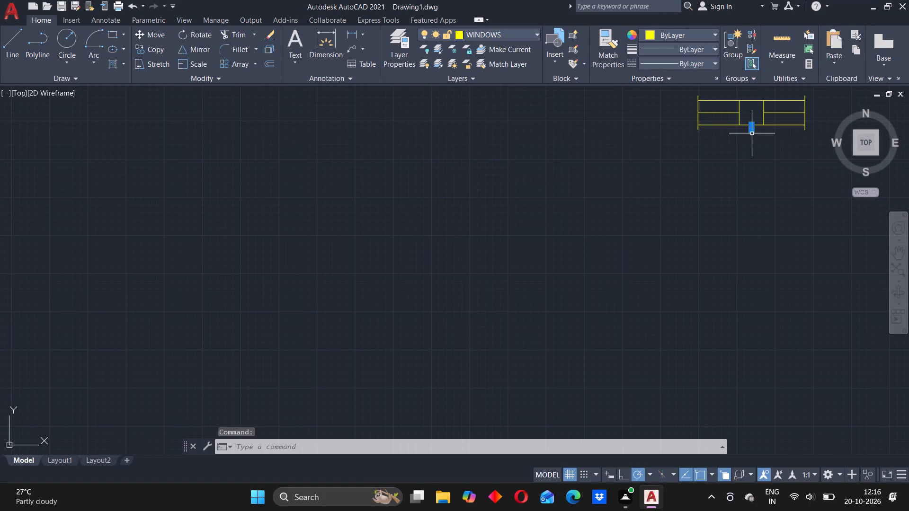
key(Delete)
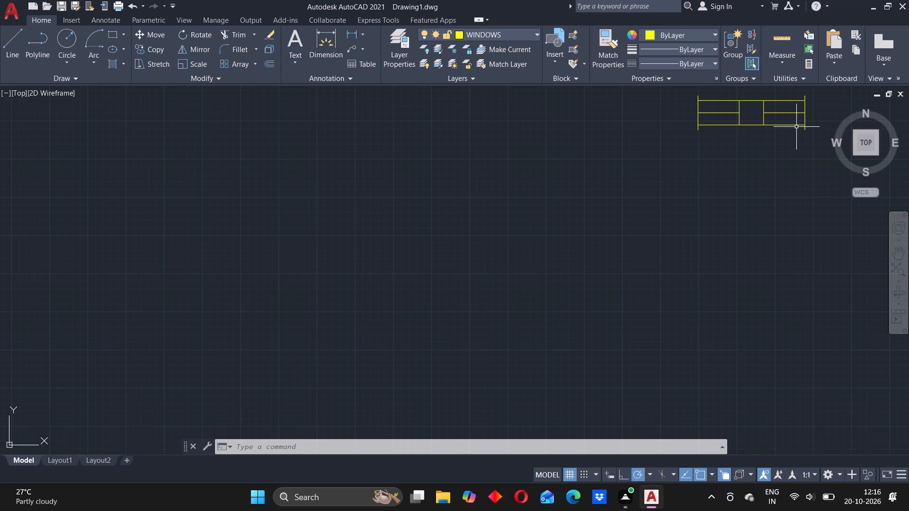
Convert the longer window into a block named WW, specifying its base point on-screen just above and beside the shorter window.
scroll(495, 231, down, 4)
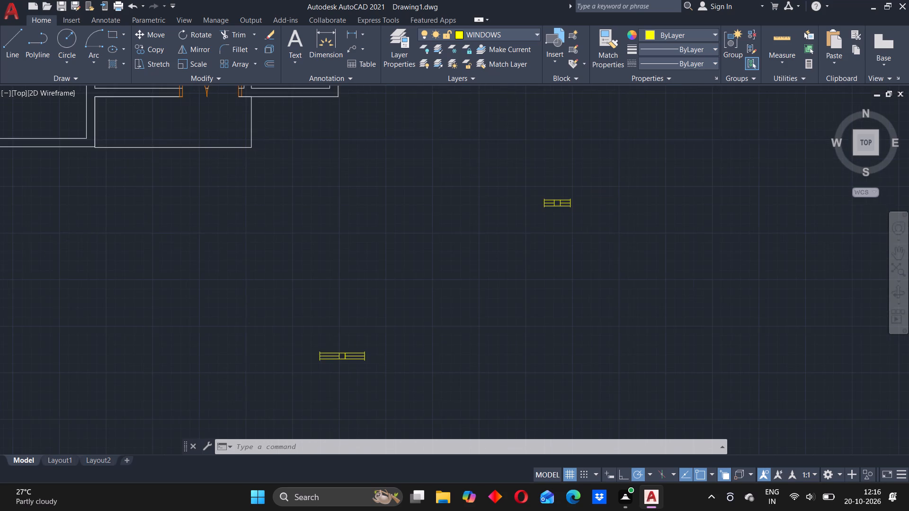
scroll(403, 307, up, 2)
drag(321, 291, 355, 287)
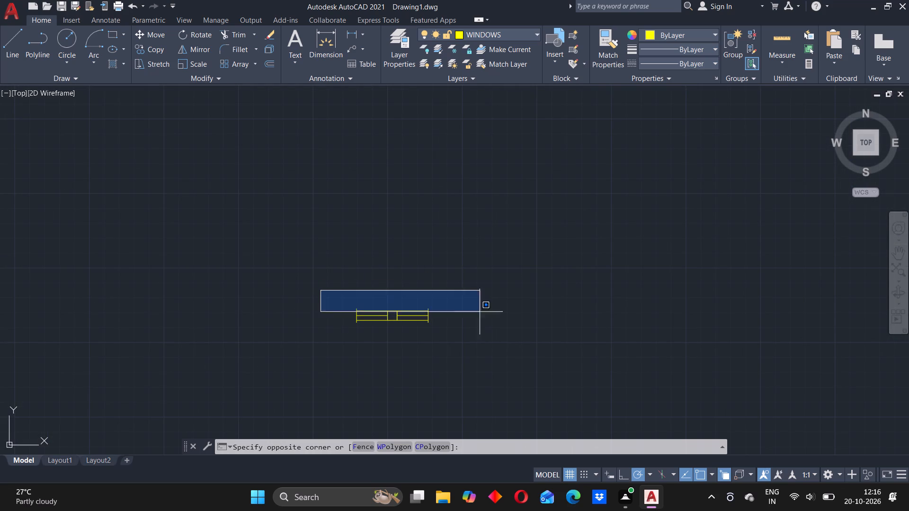
click(492, 366)
text(bl)
key(Return)
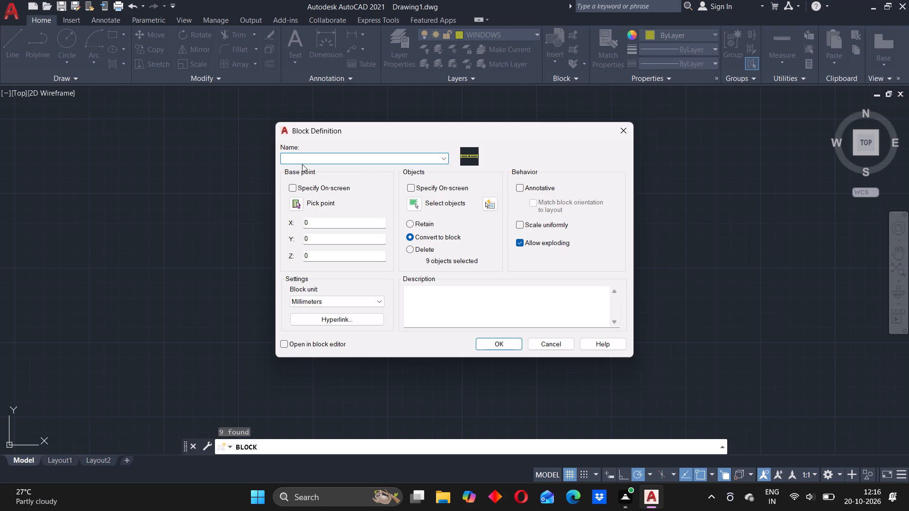
text(WW)
click(295, 190)
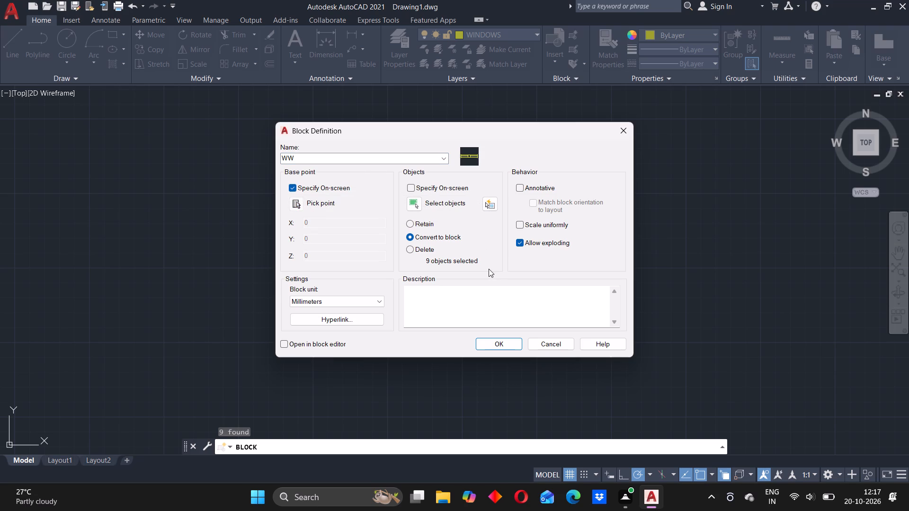
click(490, 342)
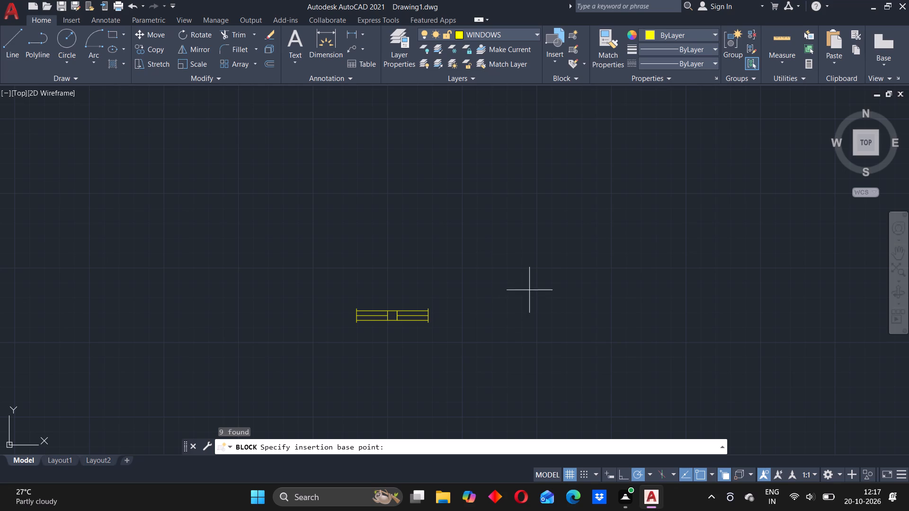
scroll(787, 171, down, 3)
scroll(785, 158, up, 2)
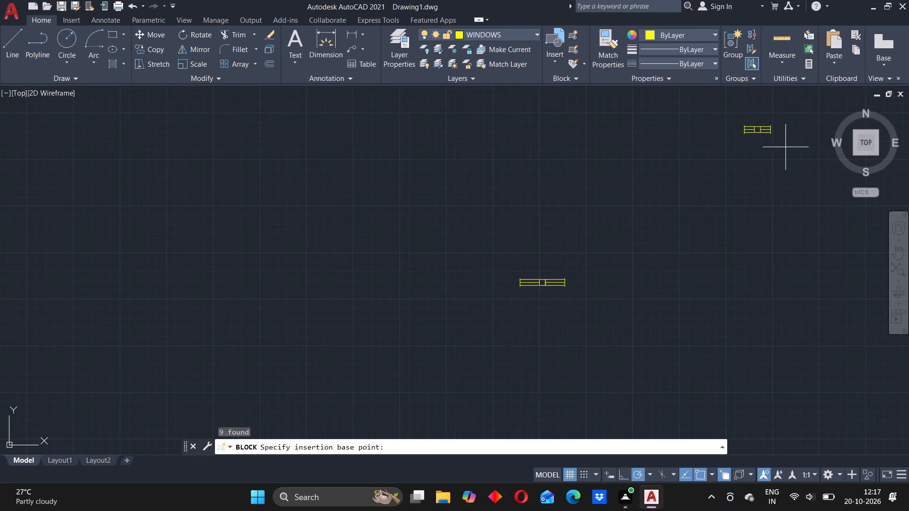
click(713, 95)
Convert the shorter window into a block named WW34, specifying its base point on-screen just above and beside the longer window.
click(721, 122)
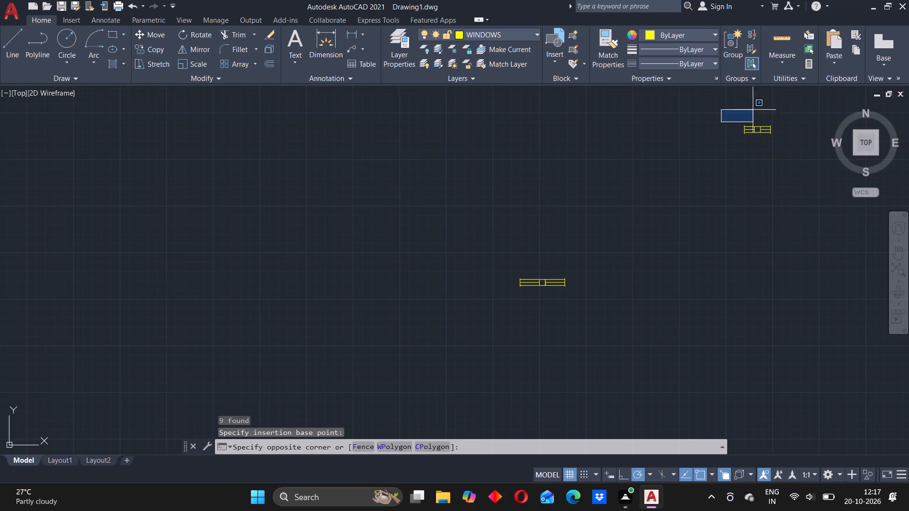
click(792, 154)
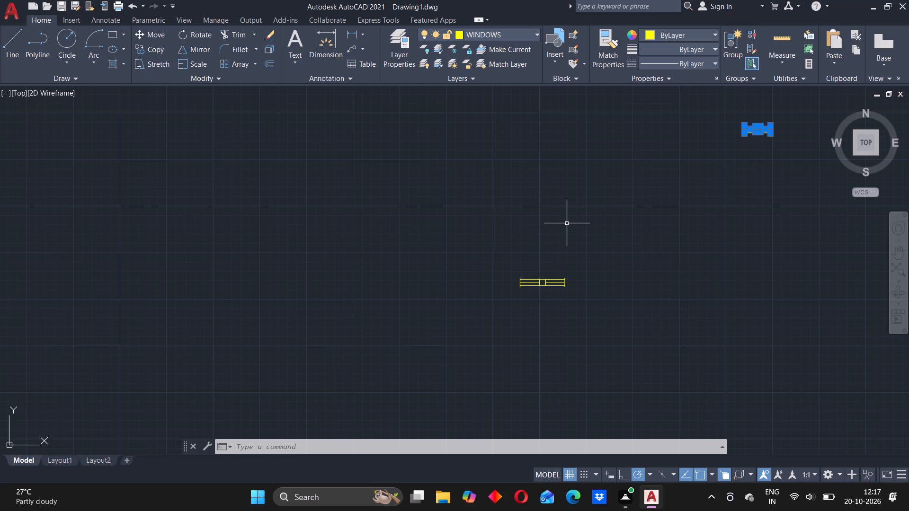
text(blo)
key(Return)
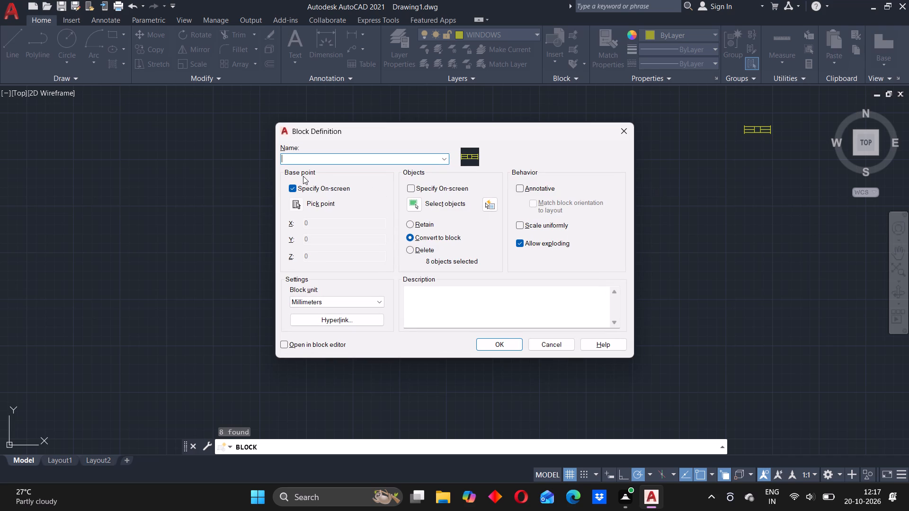
text(WW3)
key(4)
click(498, 346)
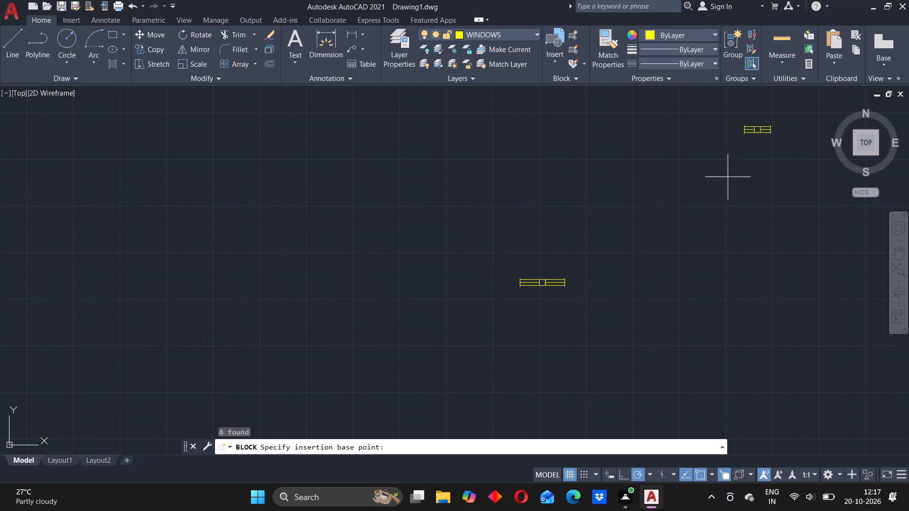
scroll(624, 237, up, 5)
scroll(584, 259, down, 5)
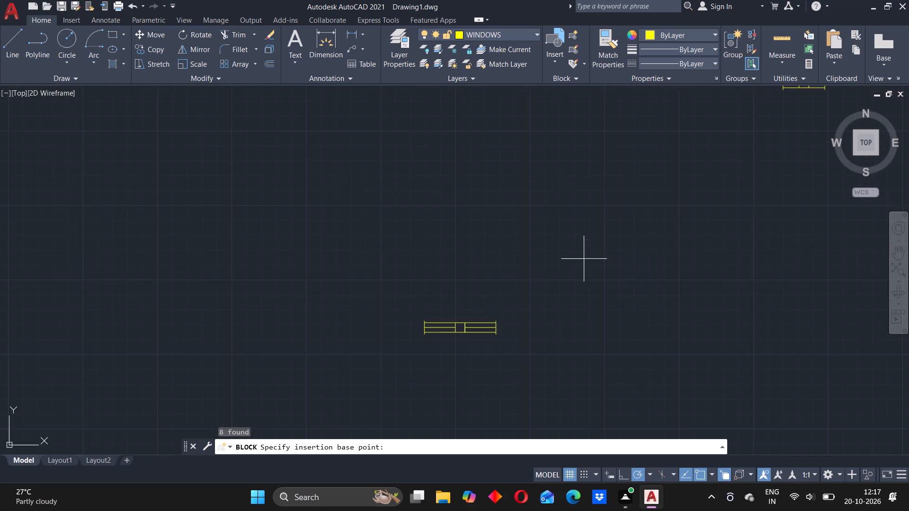
scroll(584, 259, down, 3)
scroll(610, 215, down, 2)
scroll(588, 243, up, 2)
scroll(577, 156, down, 1)
scroll(607, 167, up, 2)
scroll(583, 167, down, 1)
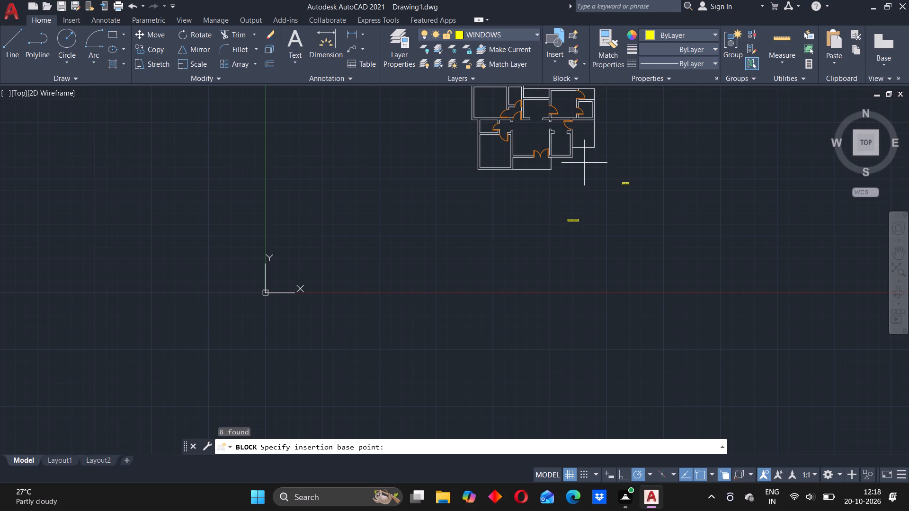
scroll(585, 189, up, 2)
scroll(576, 210, down, 2)
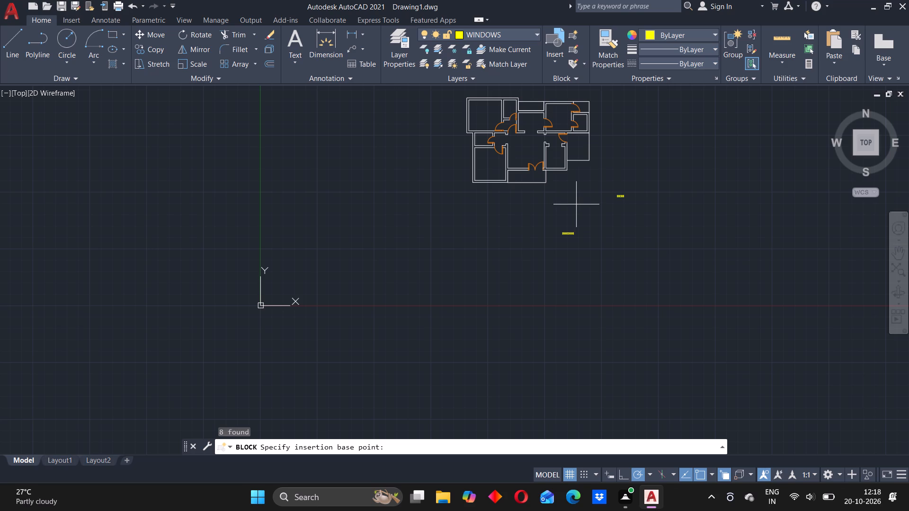
scroll(564, 232, up, 2)
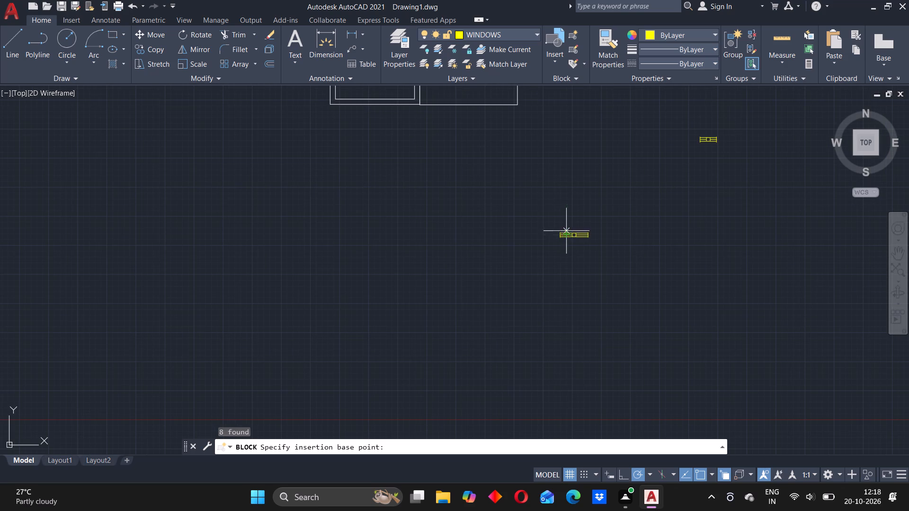
click(544, 218)
Copy the longer window block twice, placing one copy just above and to its left and the other farther left.
click(560, 255)
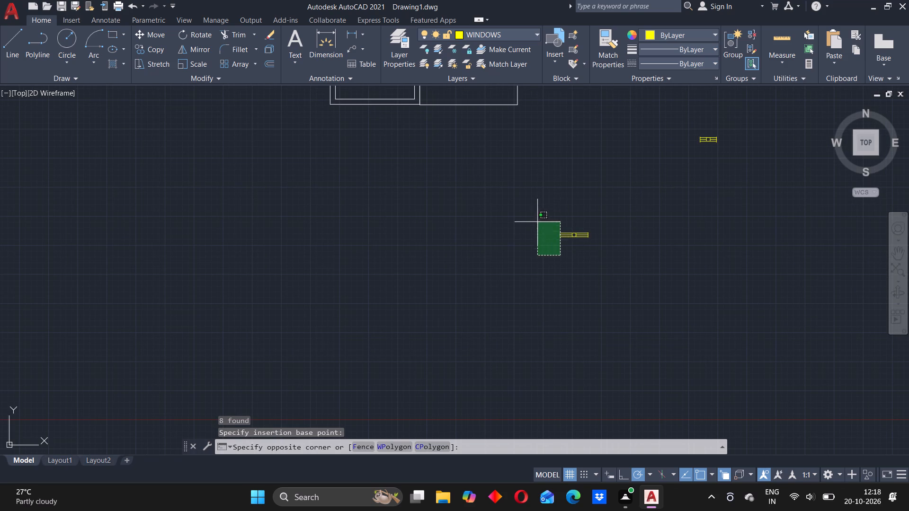
click(634, 202)
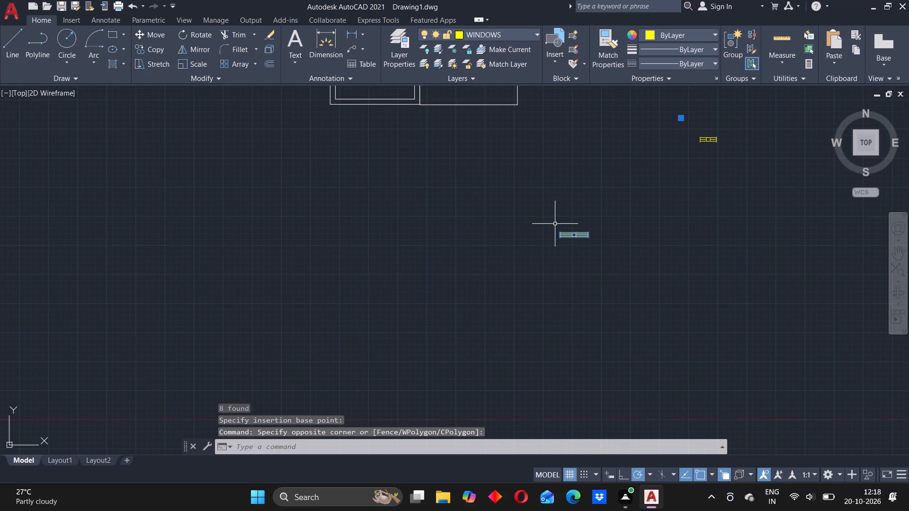
key(c)
key(o)
key(Return)
click(538, 236)
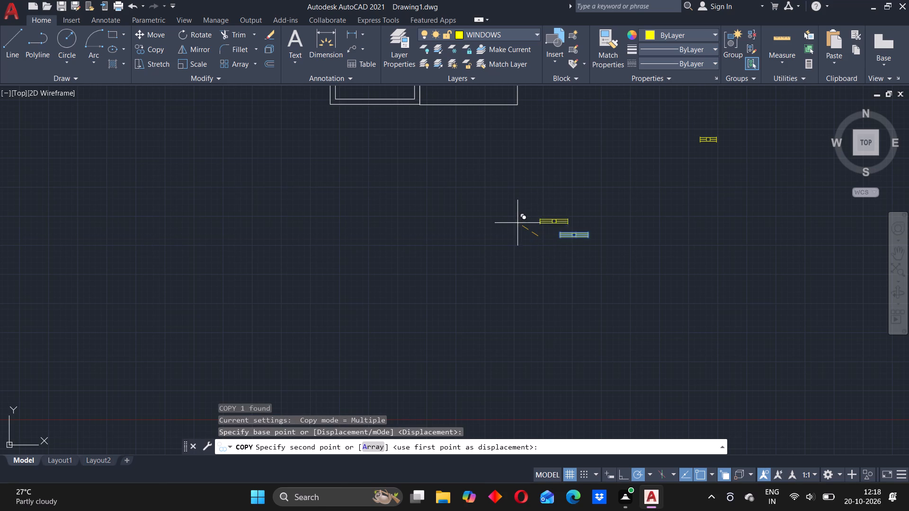
click(509, 216)
click(458, 245)
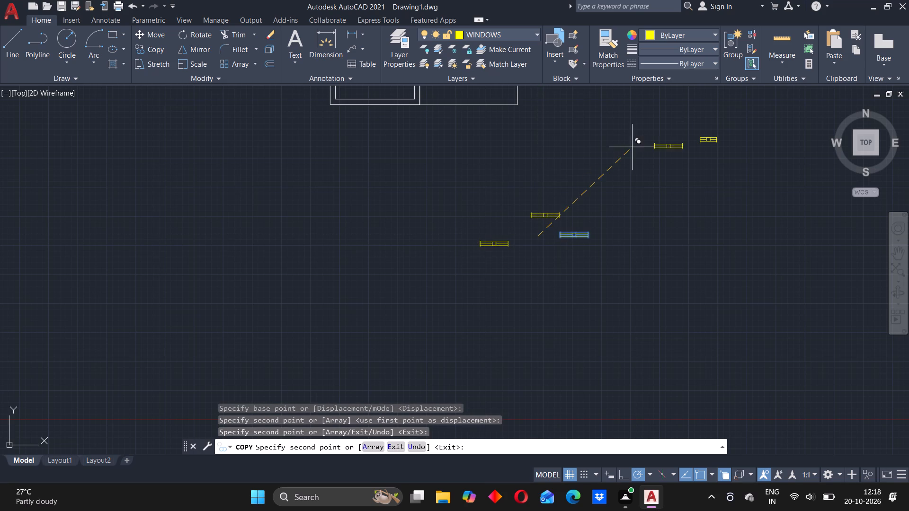
key(Escape)
Copy the shorter window block three times, placing the copies below, to the right and to the left of the original.
click(673, 116)
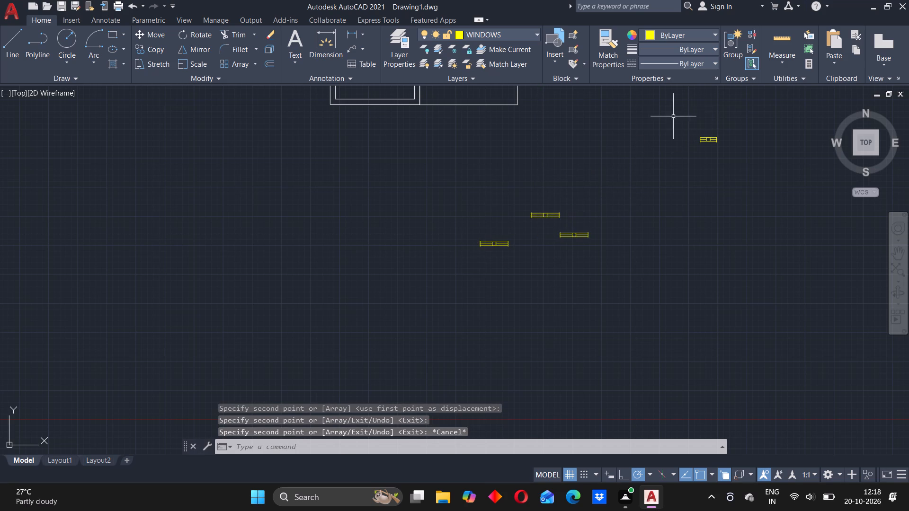
click(747, 186)
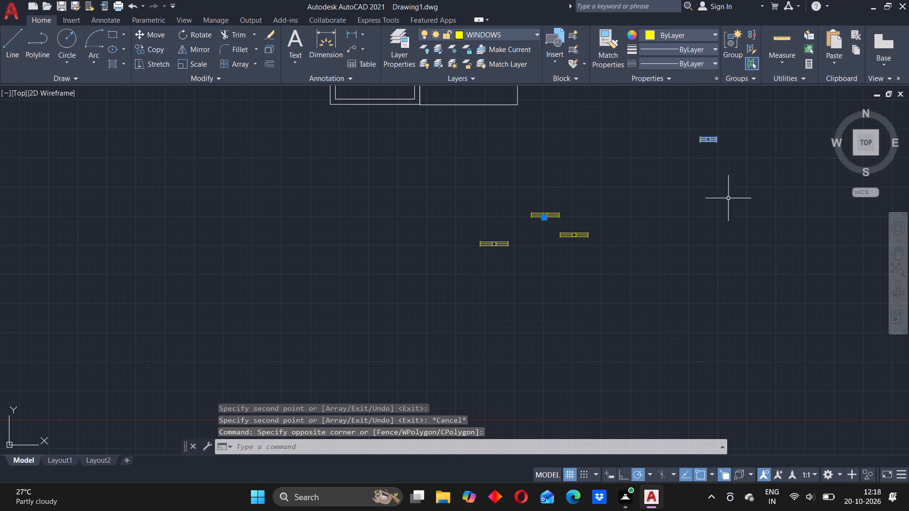
key(c)
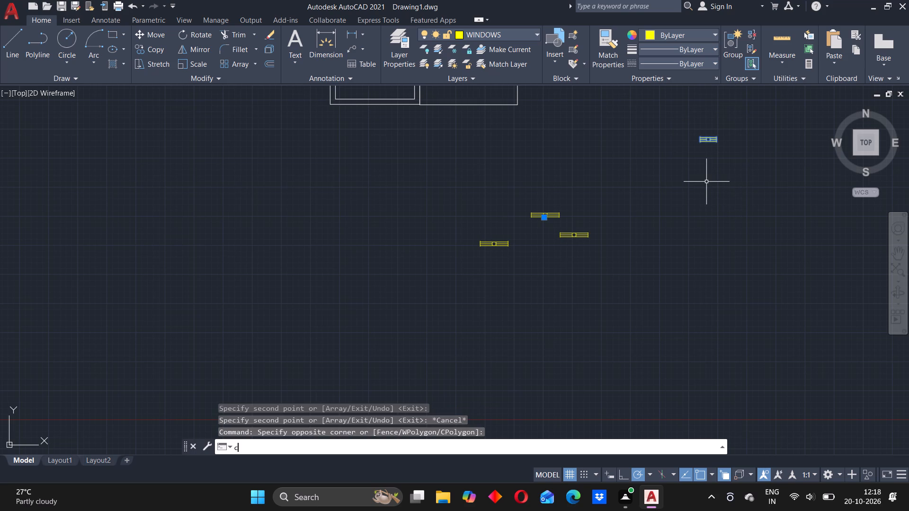
key(o)
key(Return)
click(721, 156)
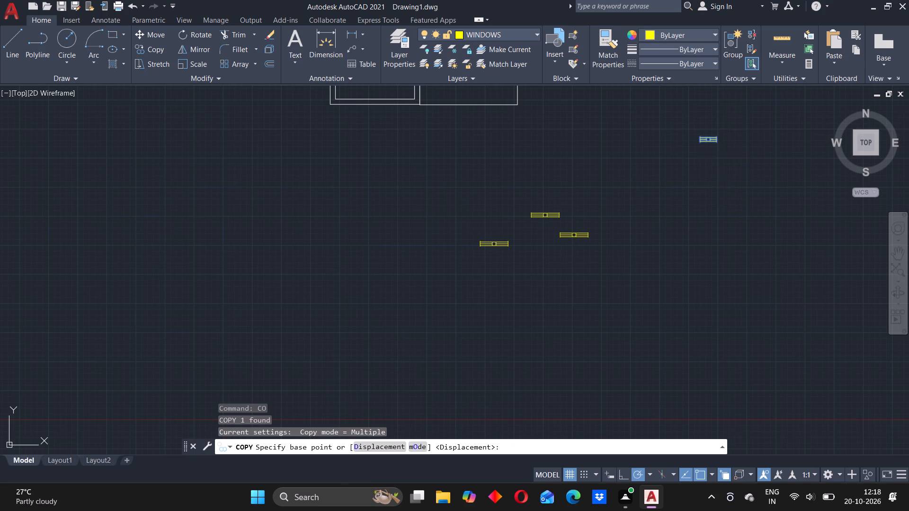
click(717, 181)
click(771, 164)
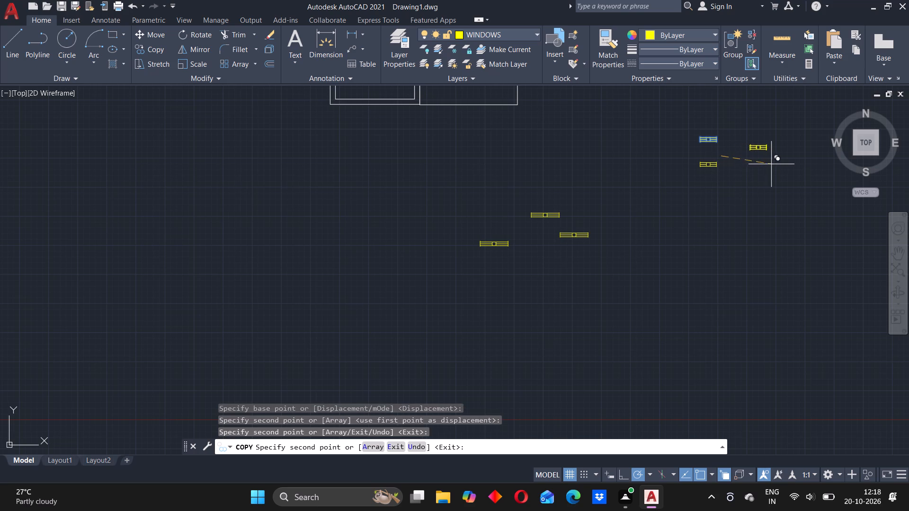
click(659, 166)
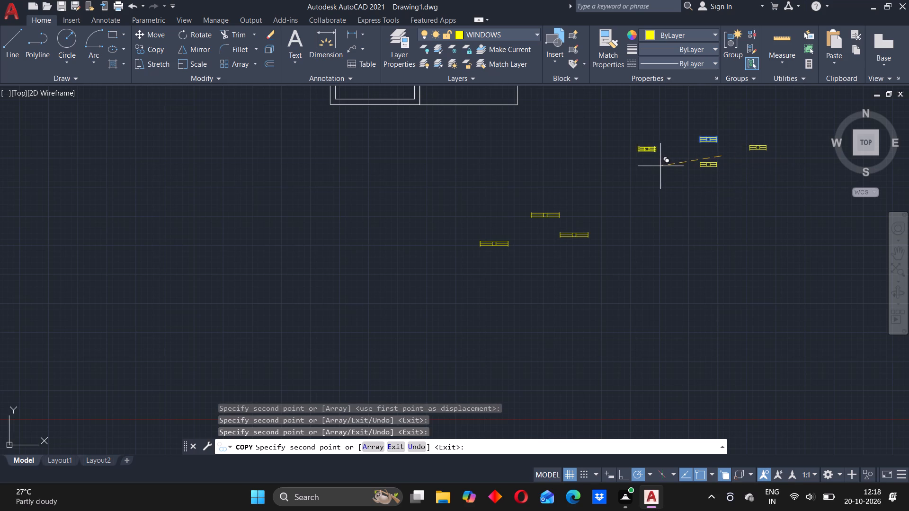
key(Escape)
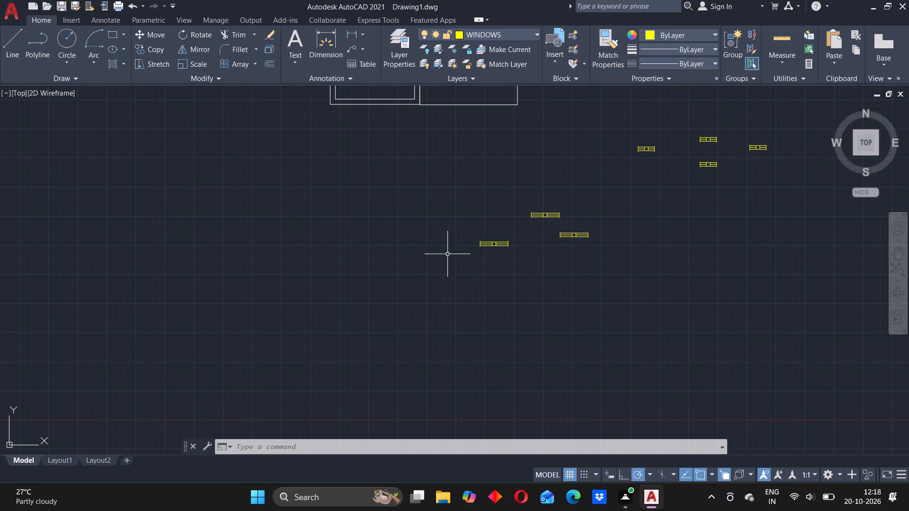
Rotate the leftmost longer window copy 270 degrees about its lower right corner so it stands vertical.
scroll(480, 242, up, 2)
scroll(558, 225, up, 1)
scroll(558, 225, down, 4)
scroll(552, 231, up, 3)
click(473, 187)
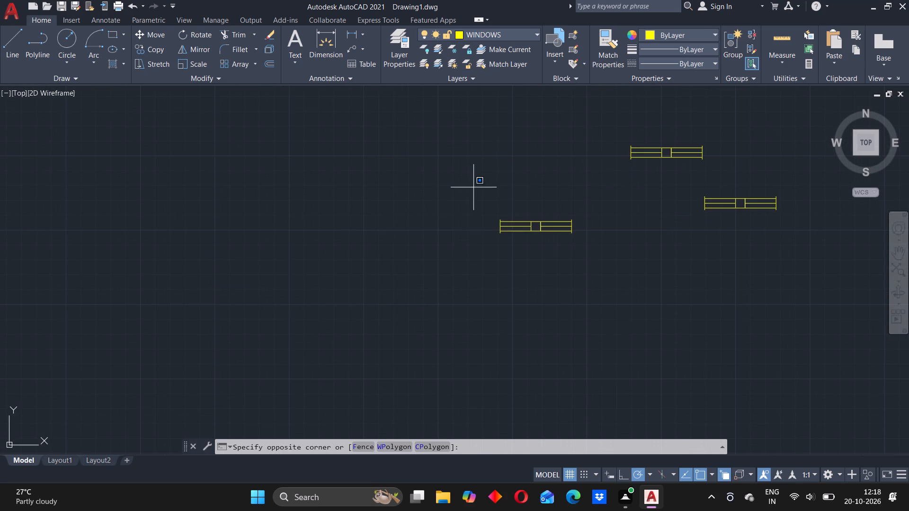
click(622, 261)
key(r)
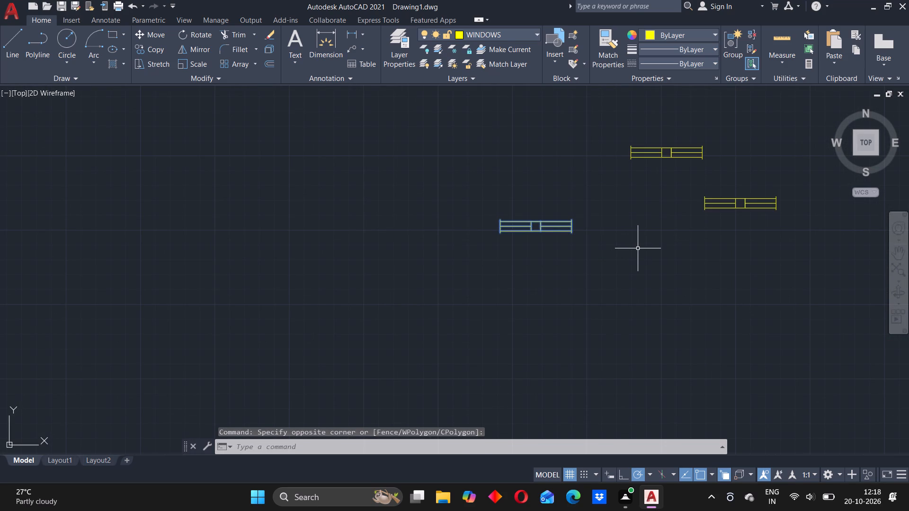
key(o)
key(Return)
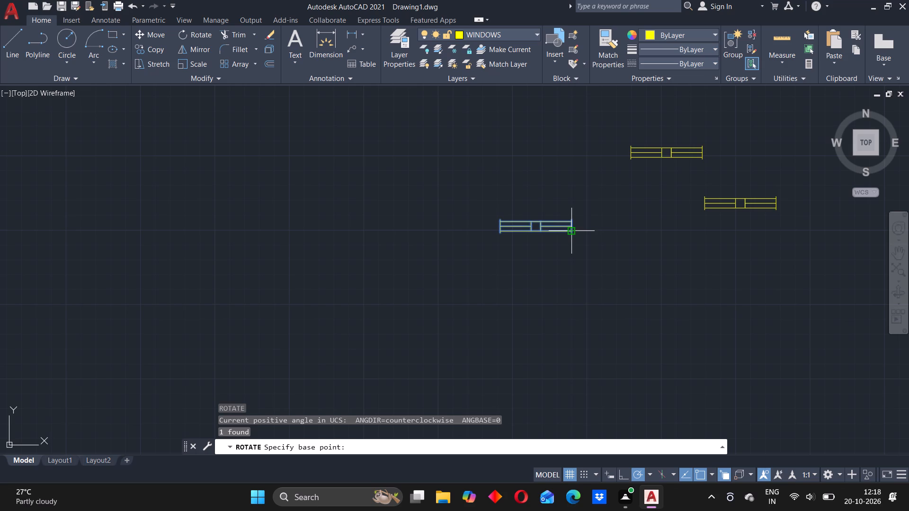
click(571, 231)
click(569, 280)
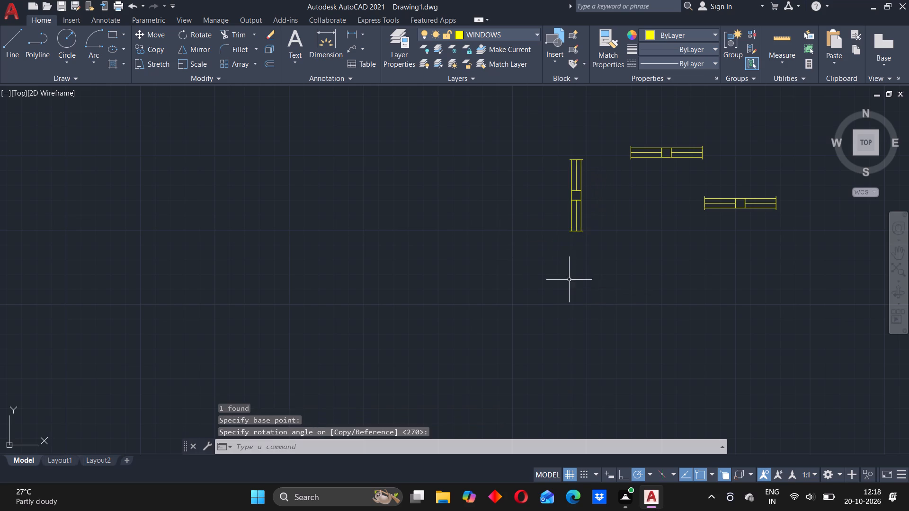
Rotate the leftmost shorter window copy 90 degrees about its lower right corner so it stands vertical.
scroll(772, 184, down, 5)
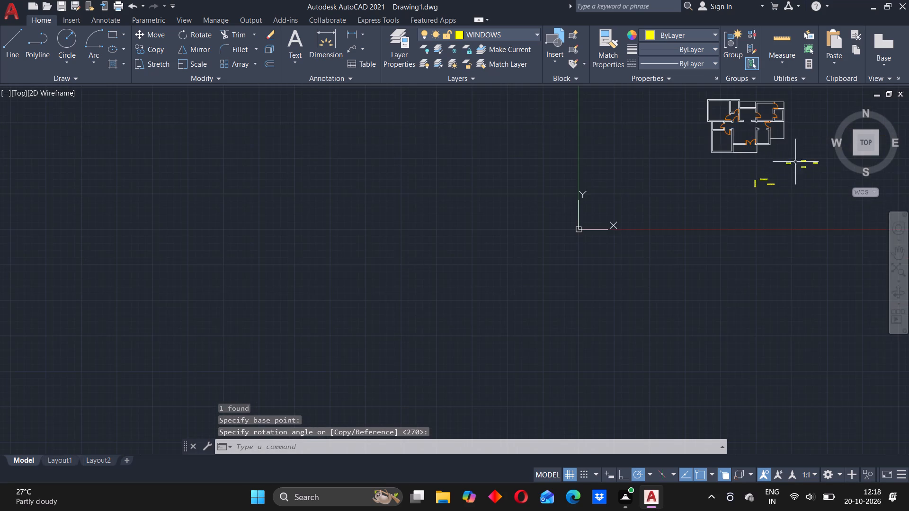
scroll(800, 159, up, 6)
drag(523, 171, 527, 170)
click(724, 249)
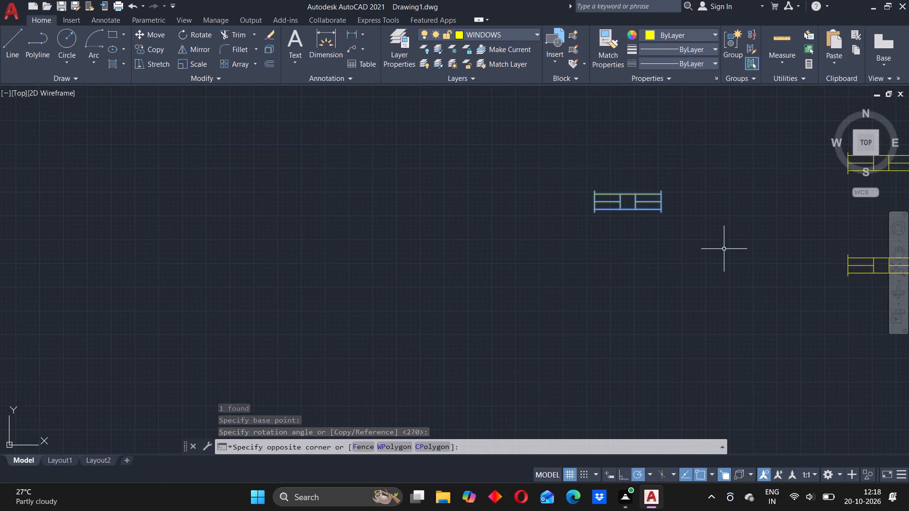
key(r)
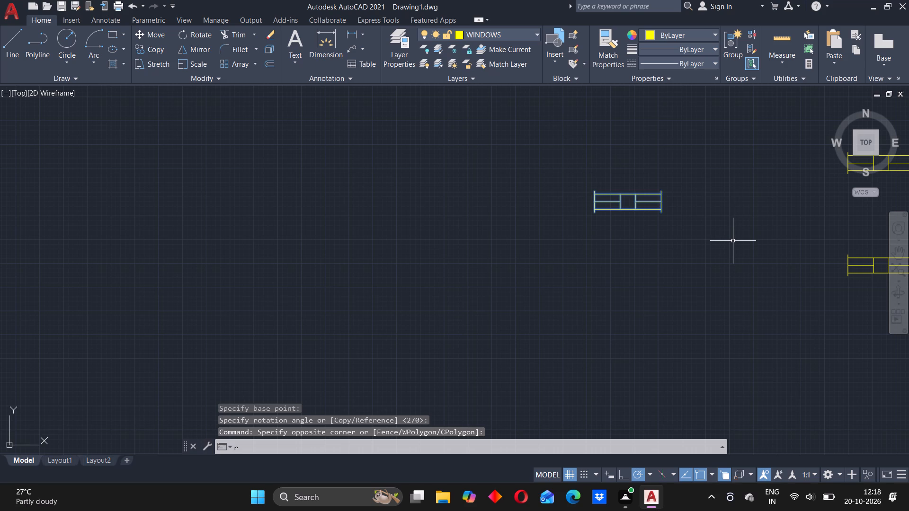
key(o)
key(Return)
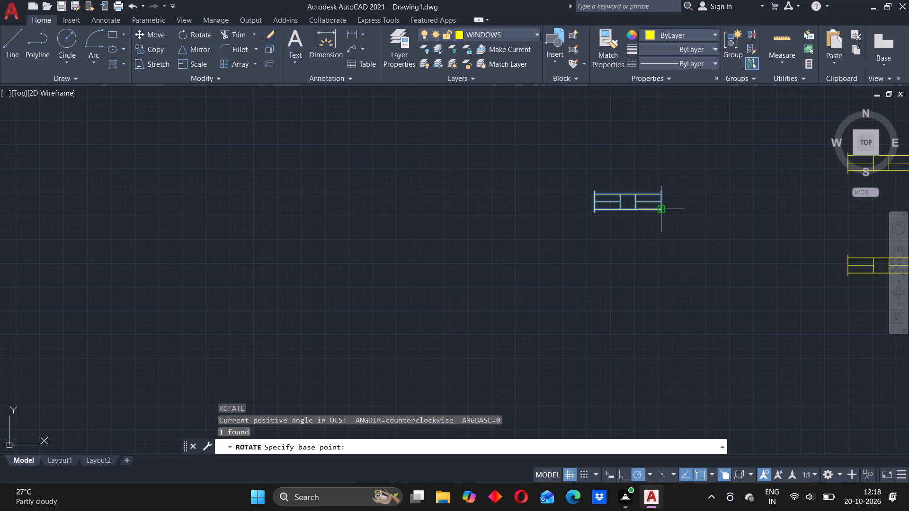
click(659, 208)
click(658, 158)
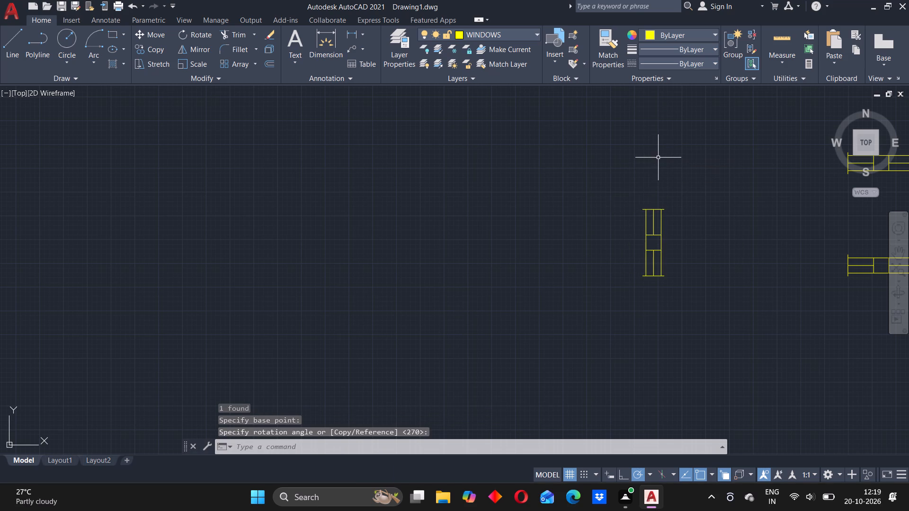
Rotate the rightmost shorter window copy about its lower right corner to vertical, extending upward from that corner.
scroll(703, 216, up, 2)
scroll(703, 216, down, 6)
scroll(775, 211, up, 2)
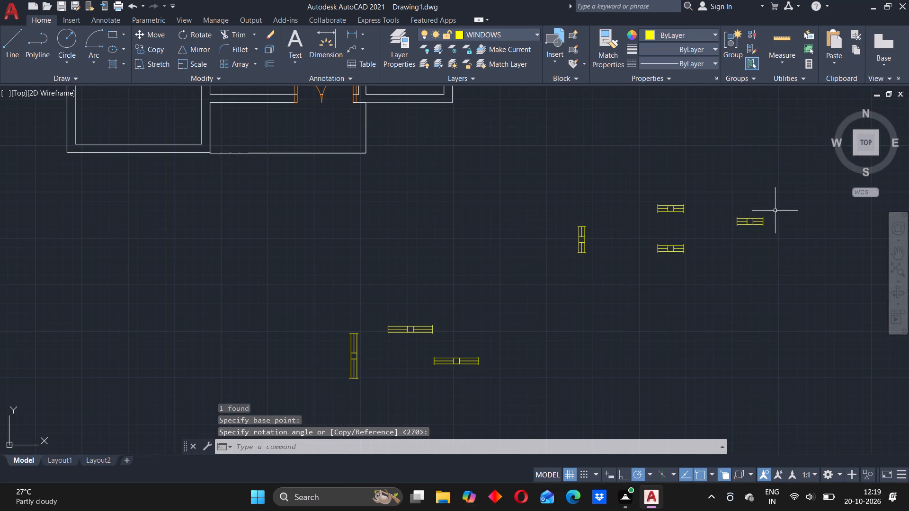
click(715, 205)
click(784, 250)
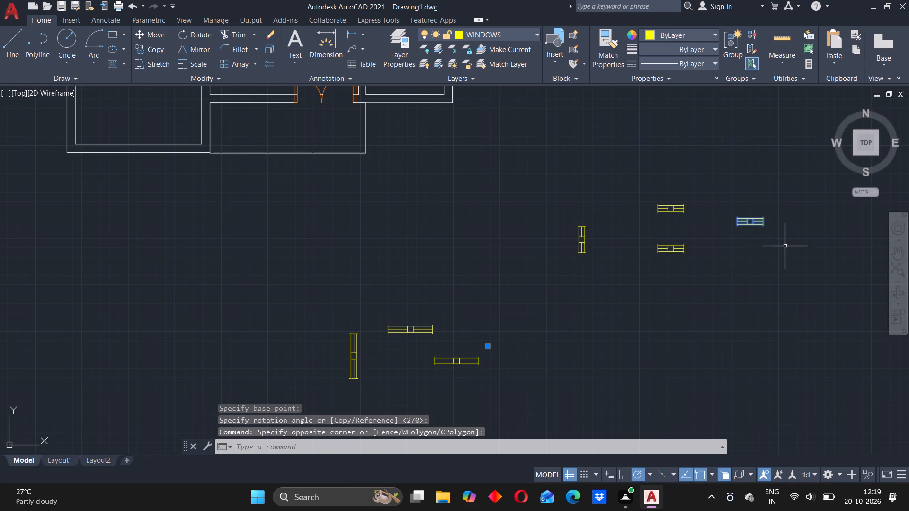
text(ro)
key(Return)
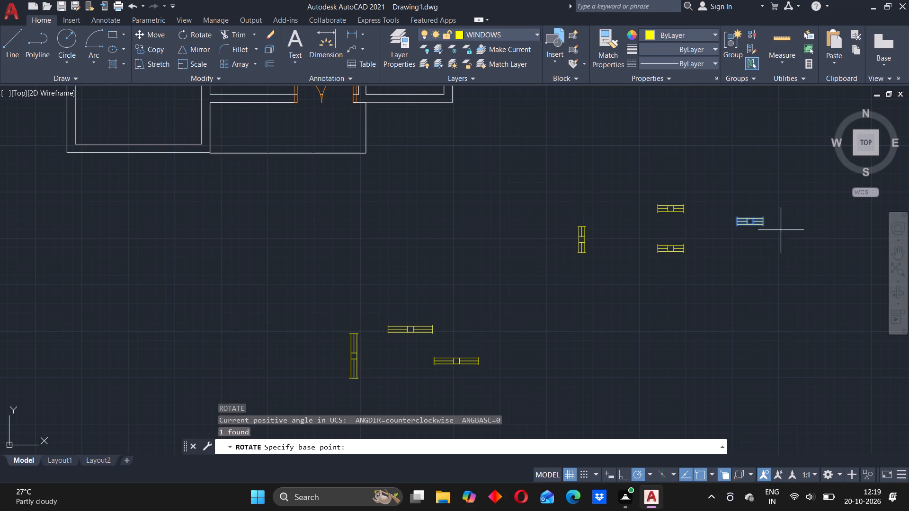
click(765, 225)
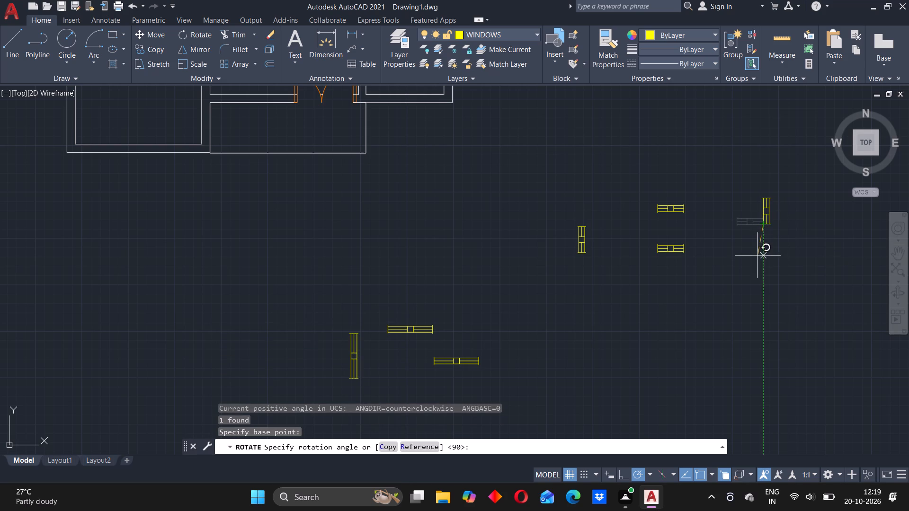
click(763, 252)
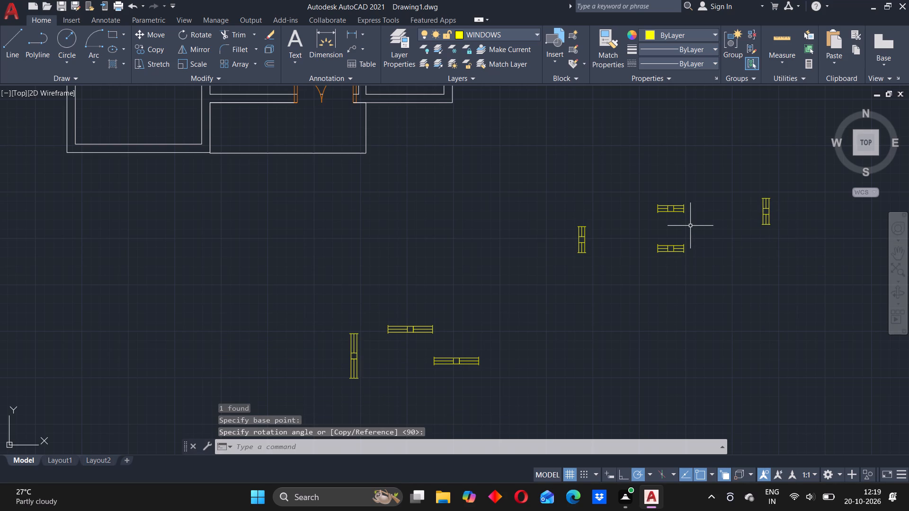
Copy the rightmost longer horizontal window block once, placing the copy just below it.
click(428, 350)
click(489, 382)
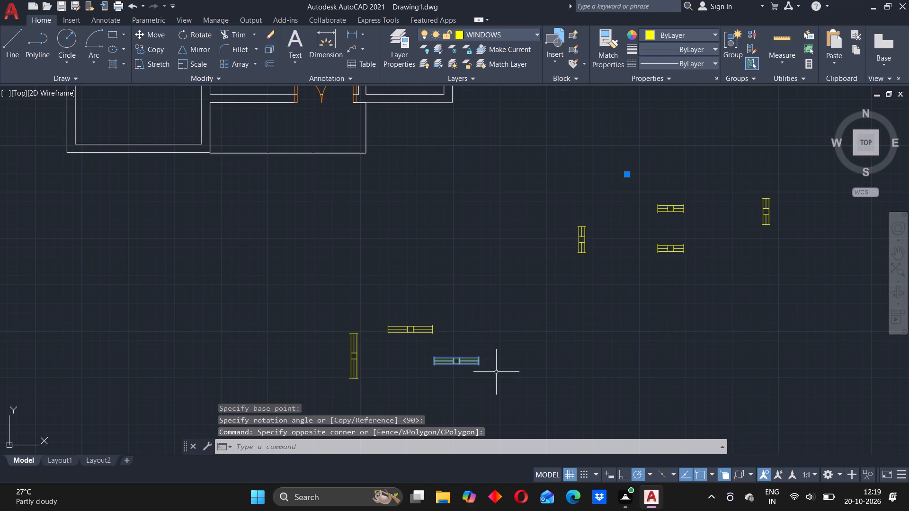
text(co)
key(Return)
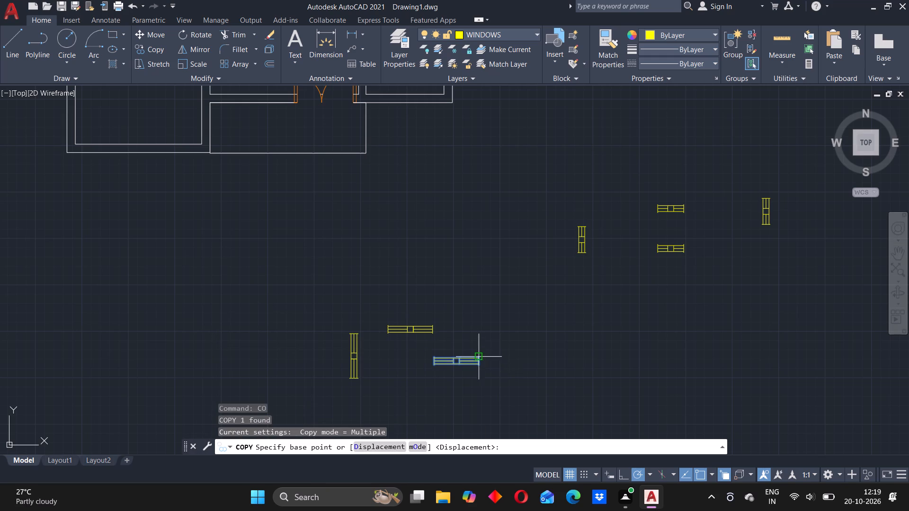
click(511, 357)
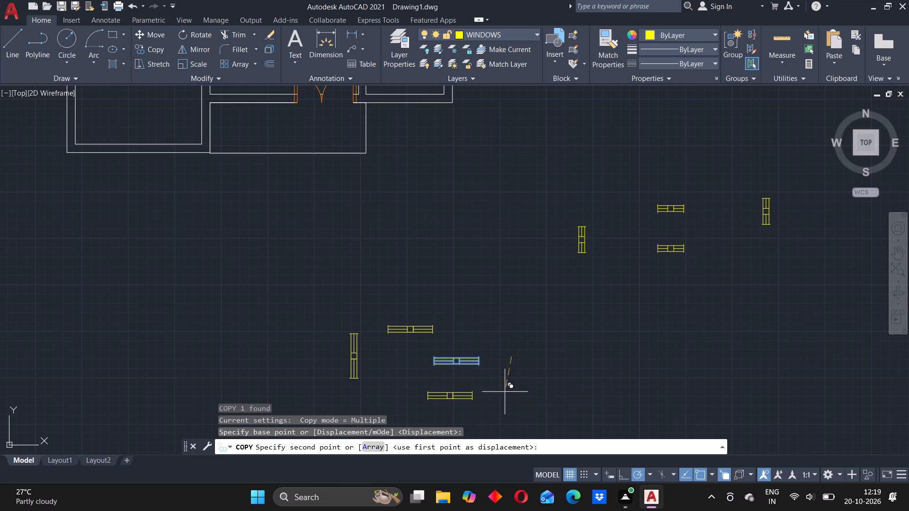
click(520, 398)
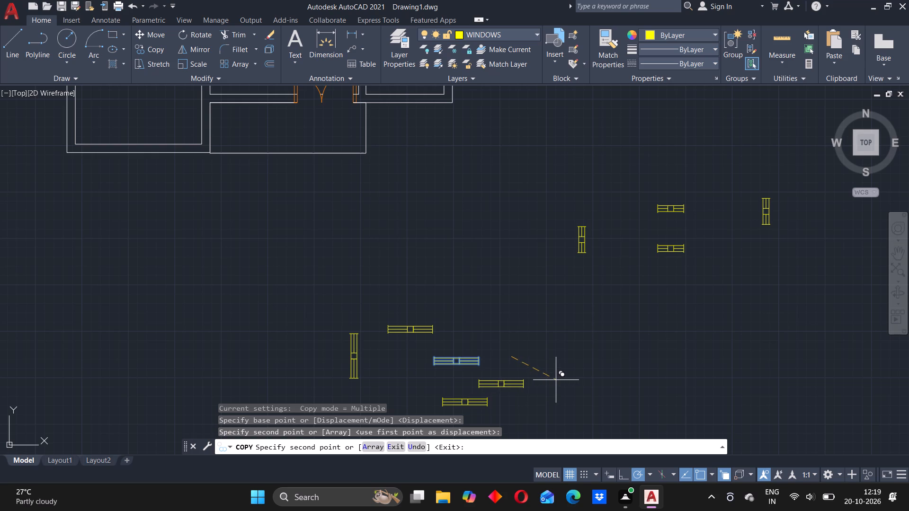
key(Escape)
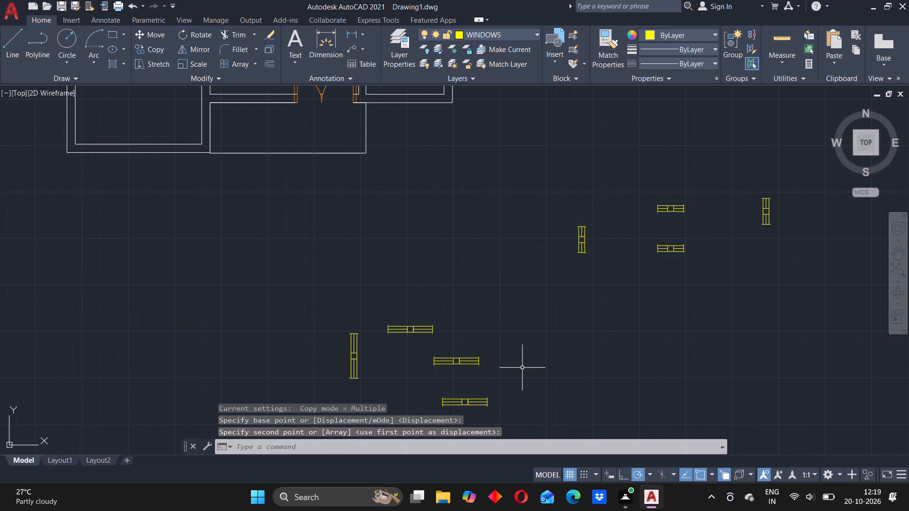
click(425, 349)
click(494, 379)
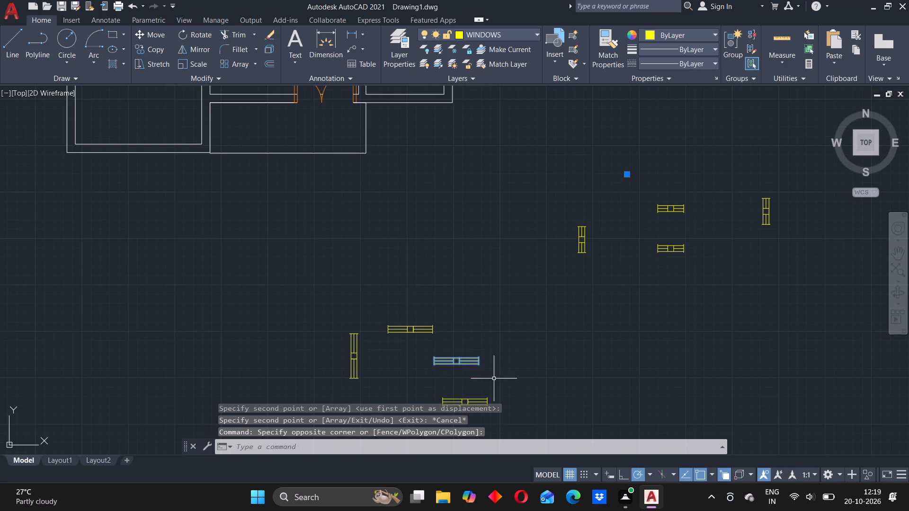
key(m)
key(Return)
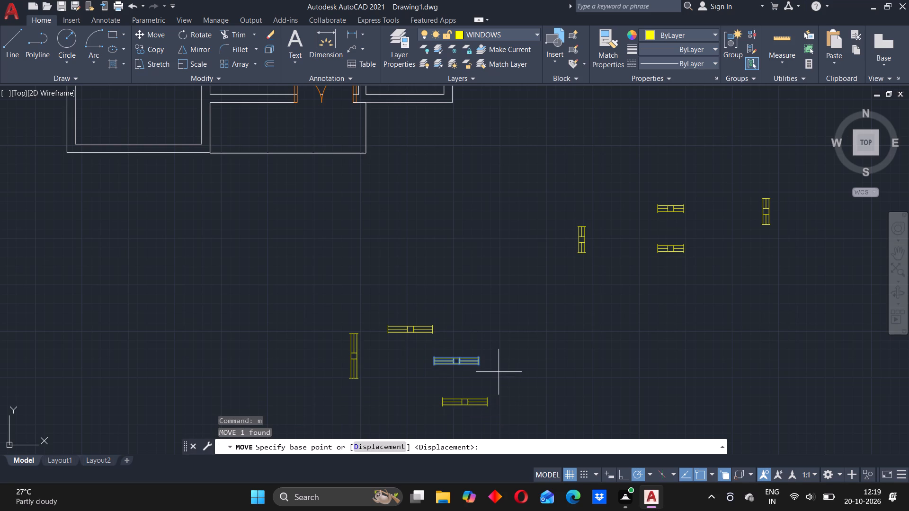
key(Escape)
Rotate the upper of the two rightmost longer horizontal windows about its lower right corner to vertical, extending upward from that corner.
click(427, 351)
click(496, 377)
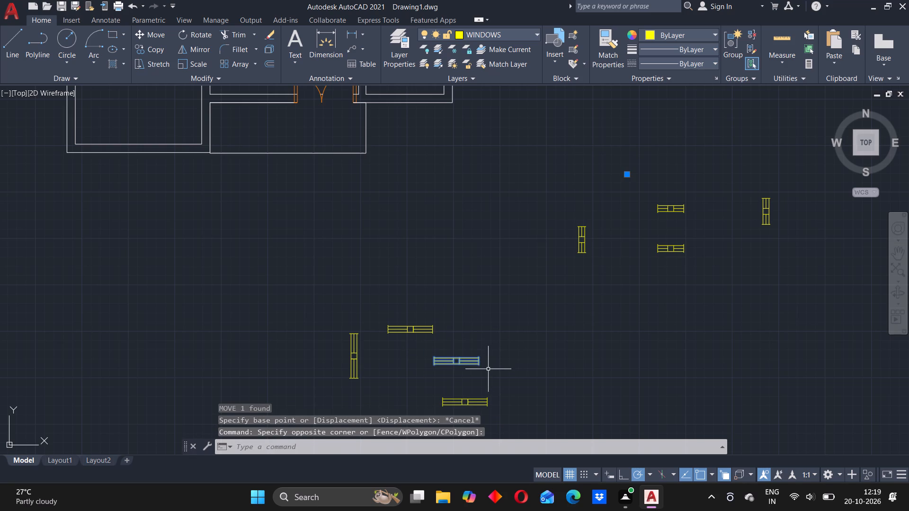
text(ro)
key(Return)
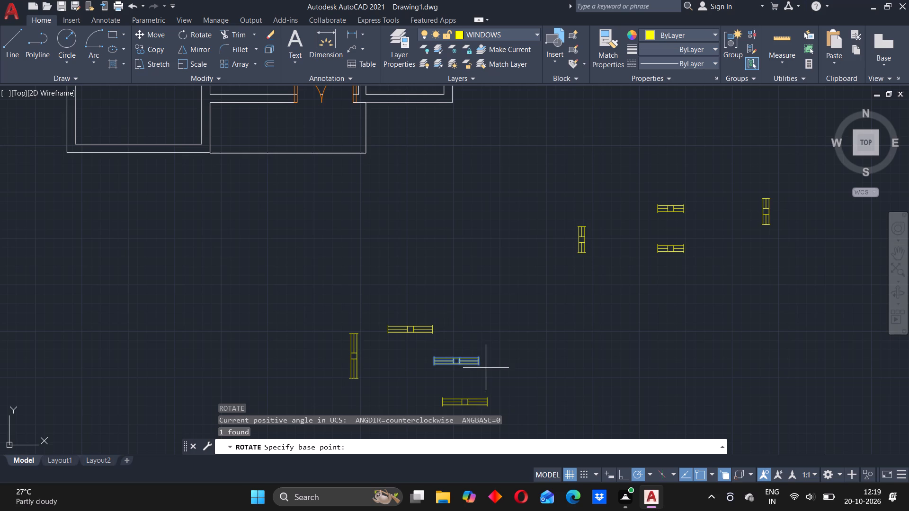
click(480, 366)
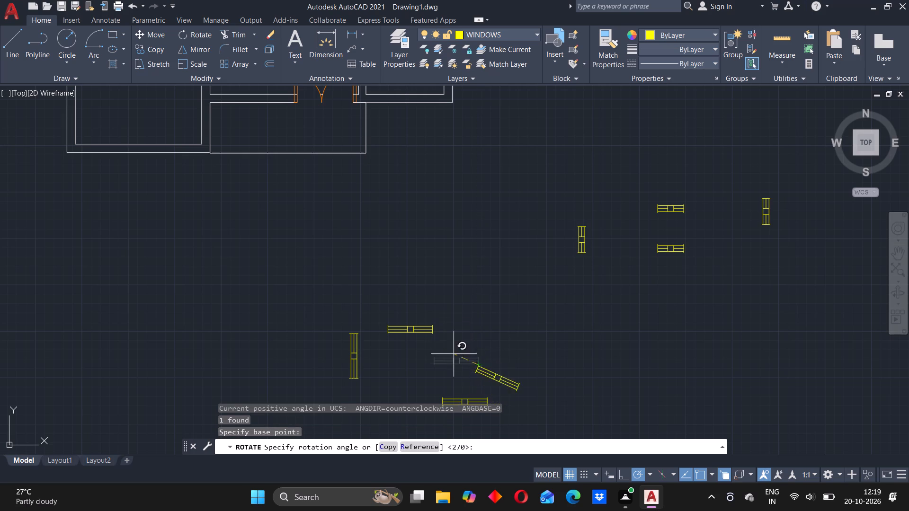
click(482, 418)
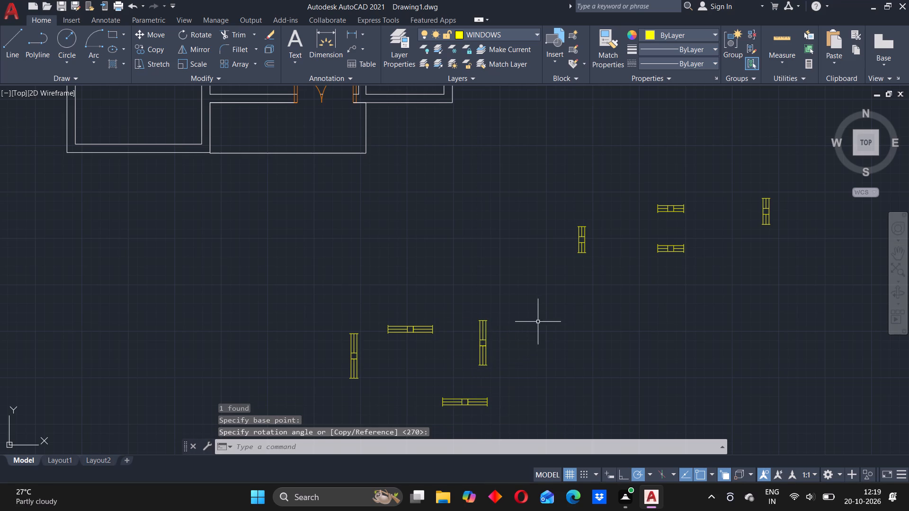
key(Escape)
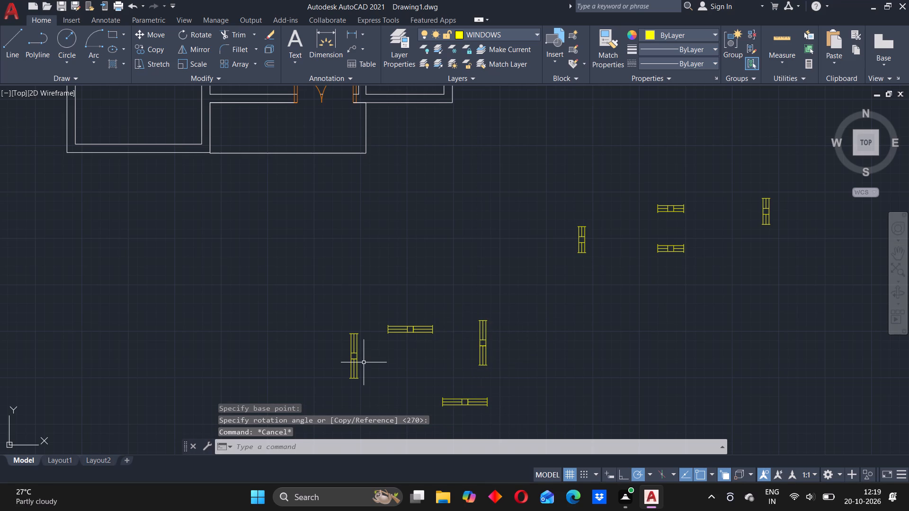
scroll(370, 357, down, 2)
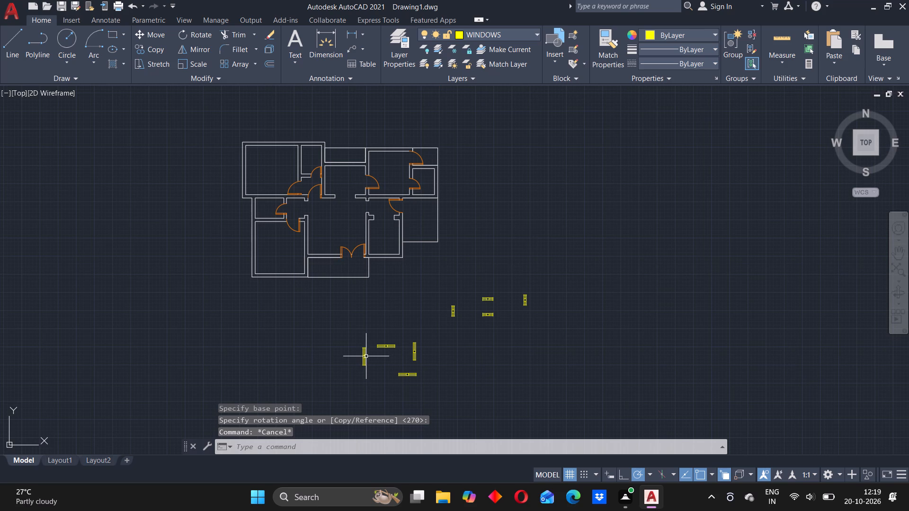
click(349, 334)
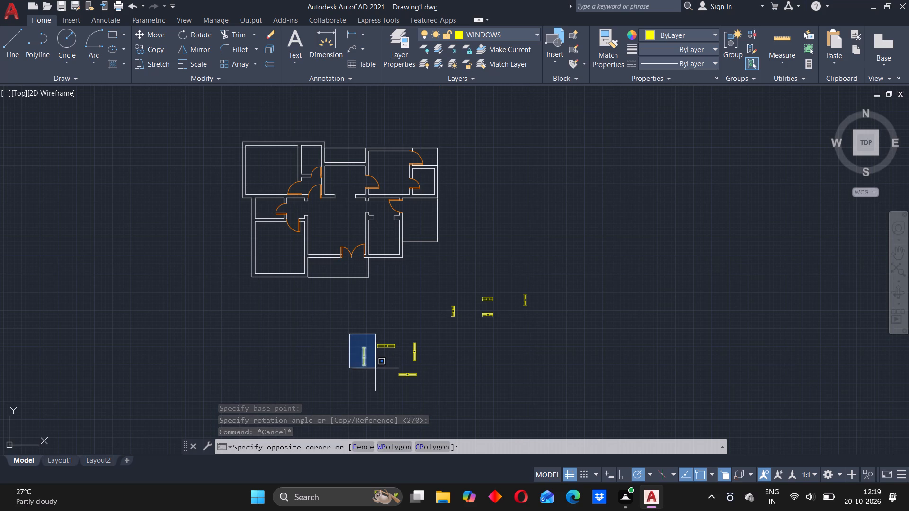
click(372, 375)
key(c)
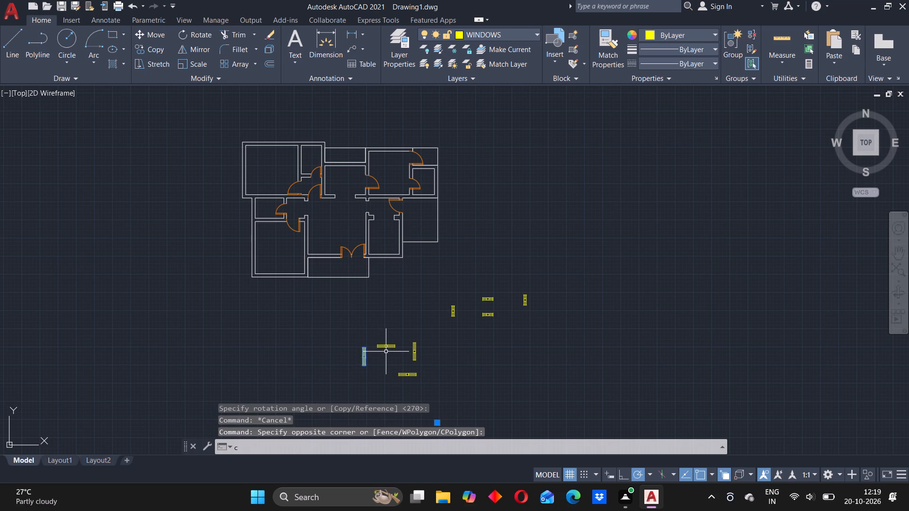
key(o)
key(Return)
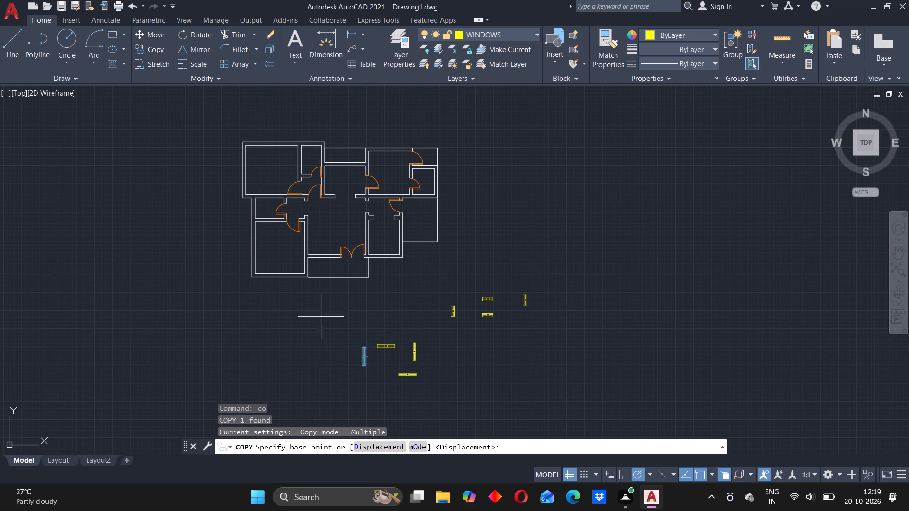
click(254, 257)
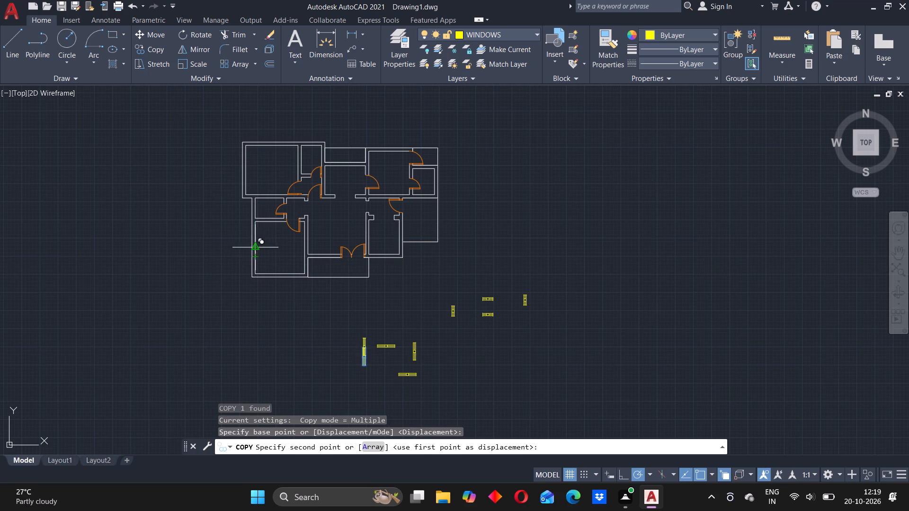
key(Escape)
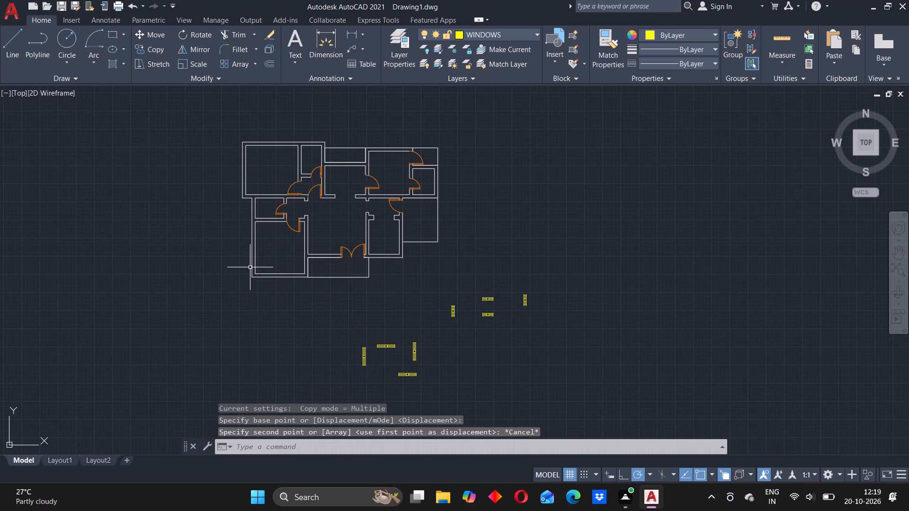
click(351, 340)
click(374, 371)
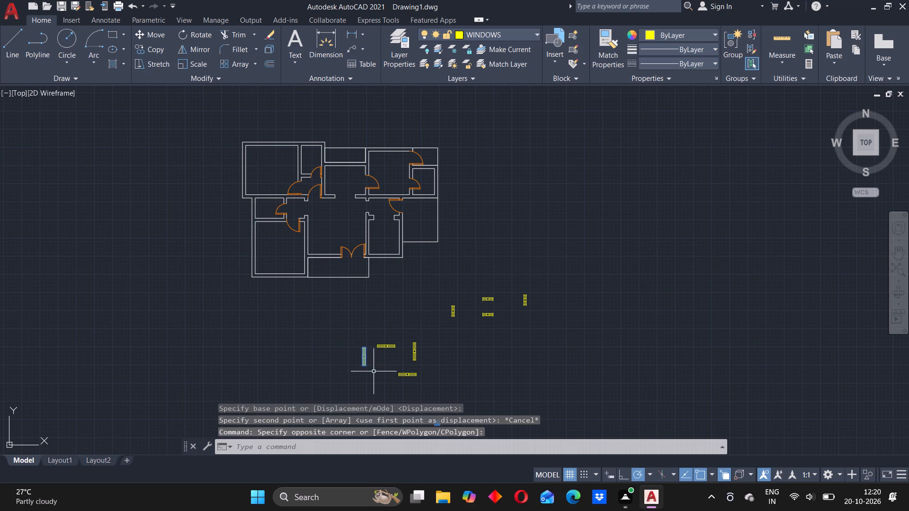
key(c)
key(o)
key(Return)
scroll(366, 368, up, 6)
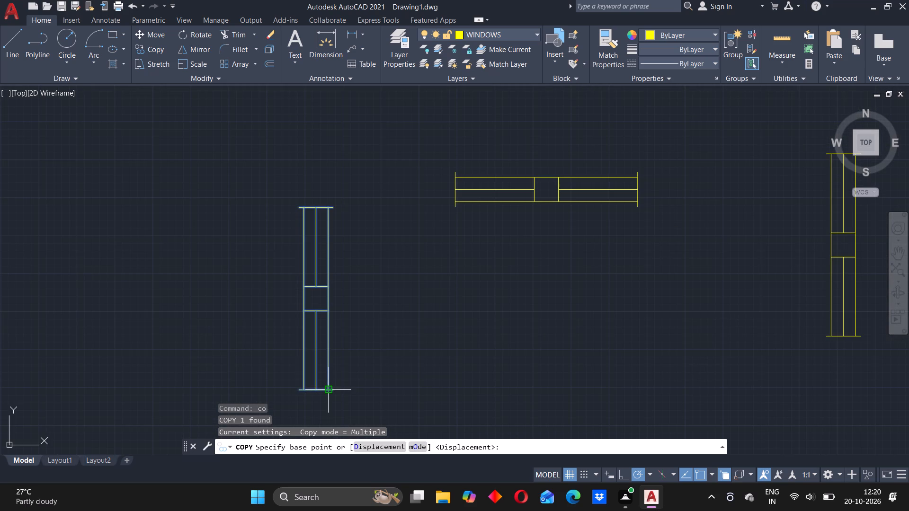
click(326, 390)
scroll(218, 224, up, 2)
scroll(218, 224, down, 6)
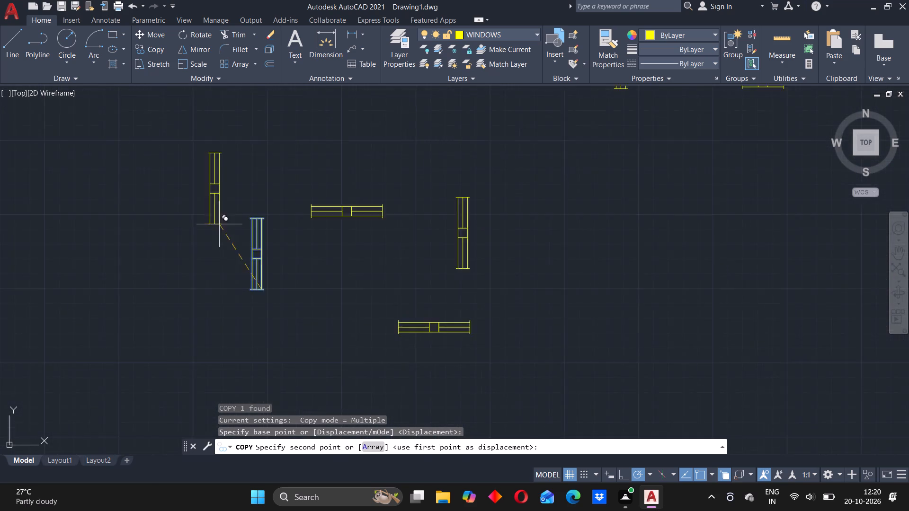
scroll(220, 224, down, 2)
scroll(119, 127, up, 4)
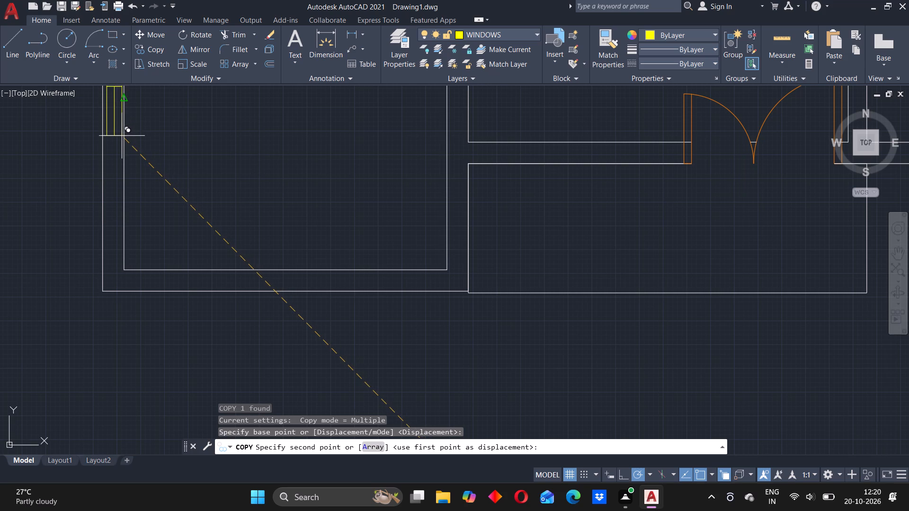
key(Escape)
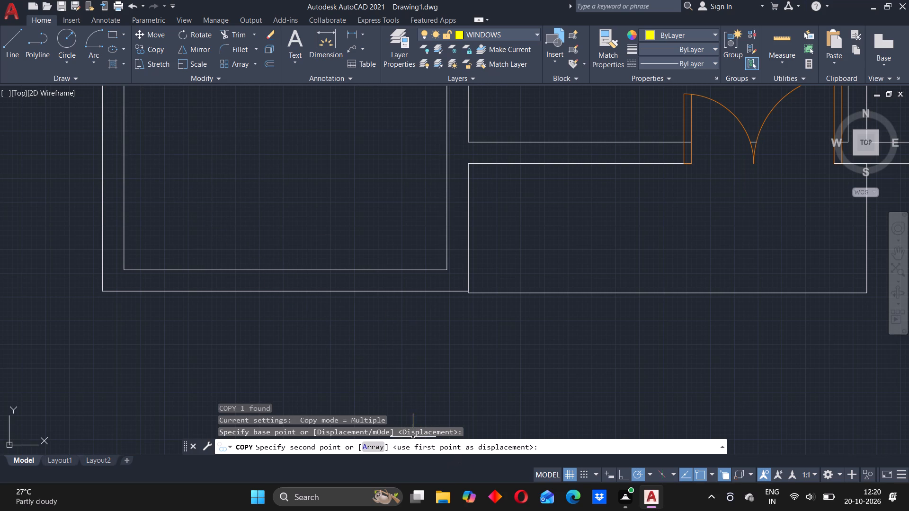
Copy the leftmost vertical longer window from its lower right end point into the outer left wall of the plan's lower left room.
scroll(525, 339, up, 3)
scroll(525, 314, down, 8)
scroll(601, 412, up, 1)
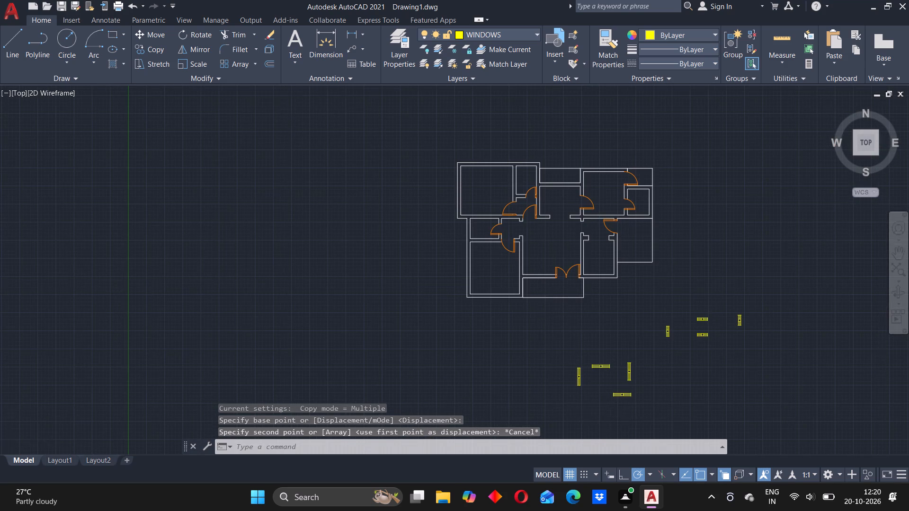
scroll(565, 363, up, 1)
click(547, 312)
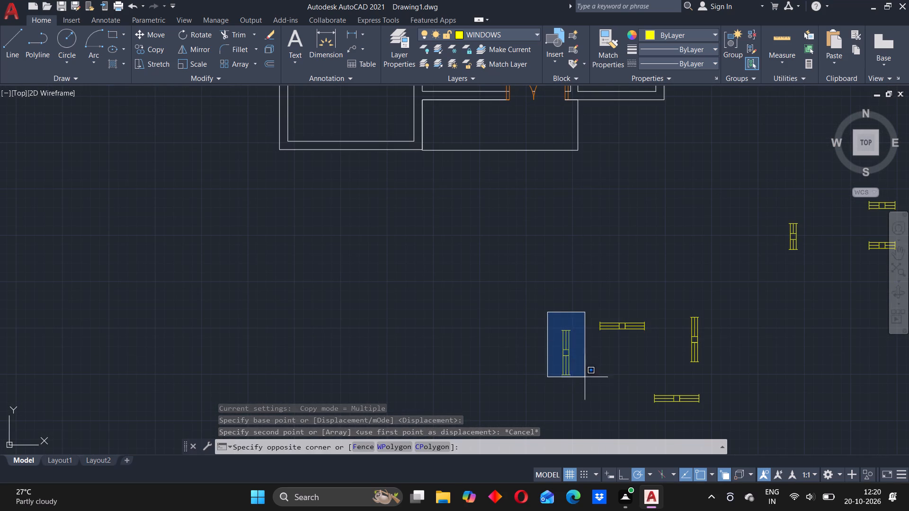
click(582, 391)
key(c)
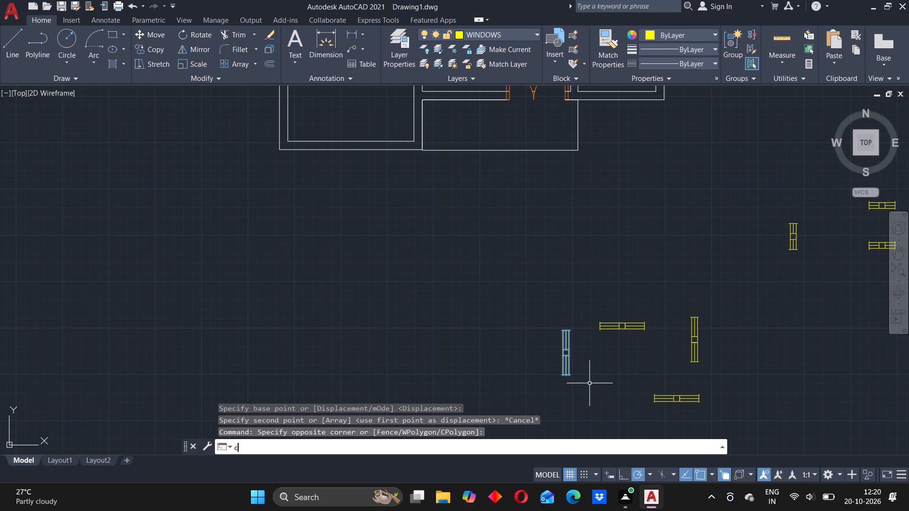
key(o)
key(Return)
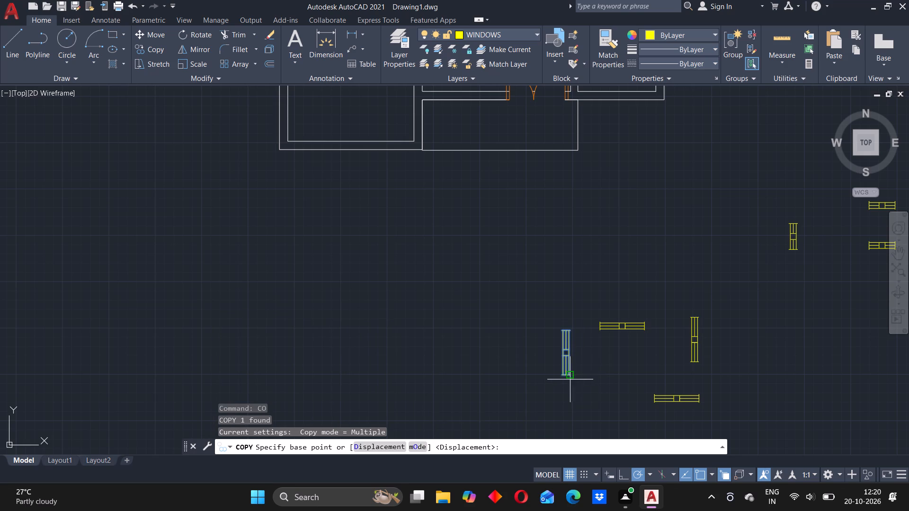
scroll(568, 378, up, 5)
click(601, 350)
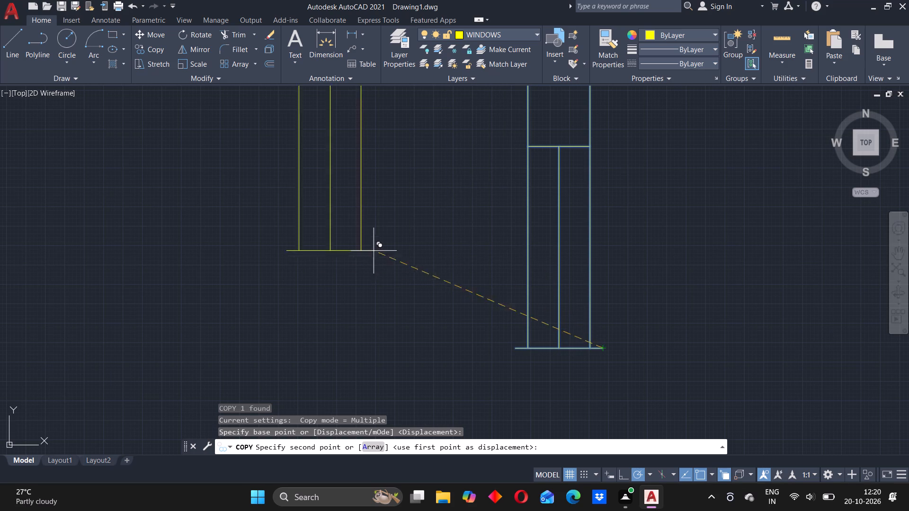
scroll(360, 232, up, 1)
scroll(360, 231, down, 6)
scroll(404, 194, down, 6)
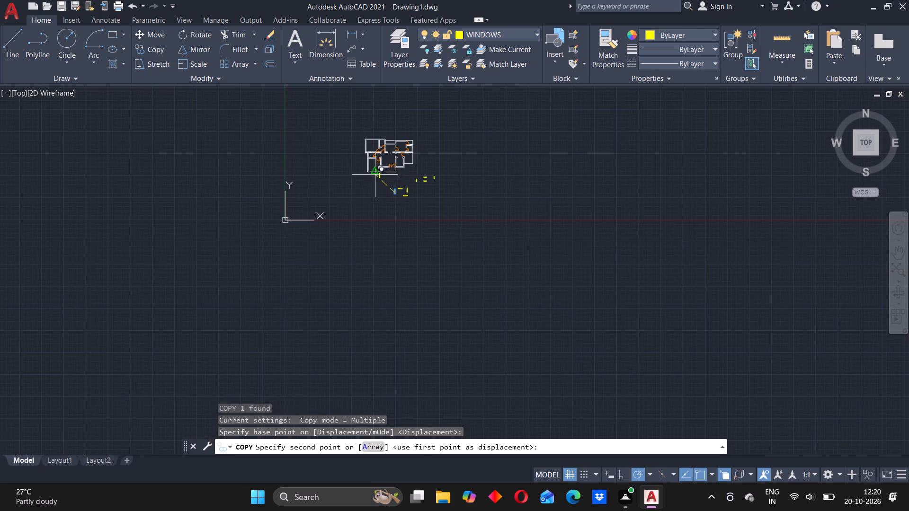
scroll(364, 134, up, 1)
scroll(377, 173, up, 5)
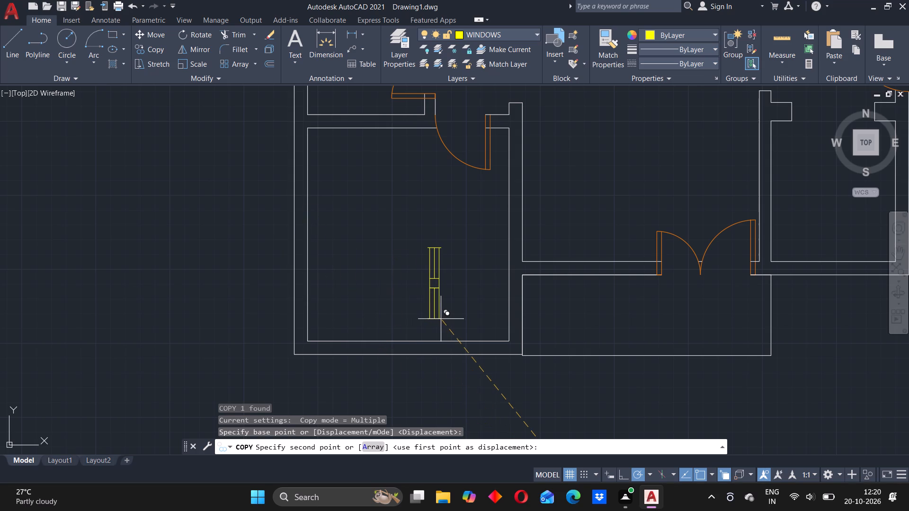
click(307, 280)
Place another copy of the vertical longer window in the outer left wall of the plan's upper left room.
scroll(346, 152, up, 2)
scroll(346, 152, down, 4)
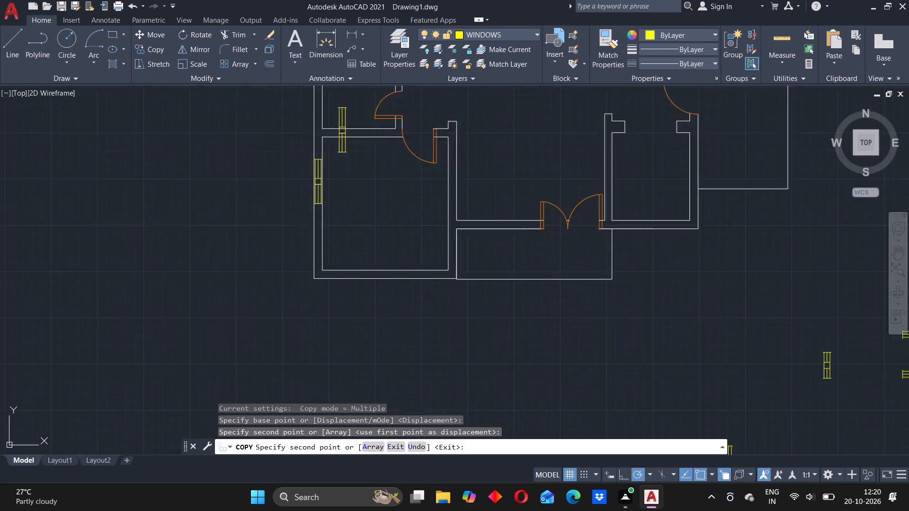
scroll(346, 152, down, 4)
scroll(342, 134, up, 4)
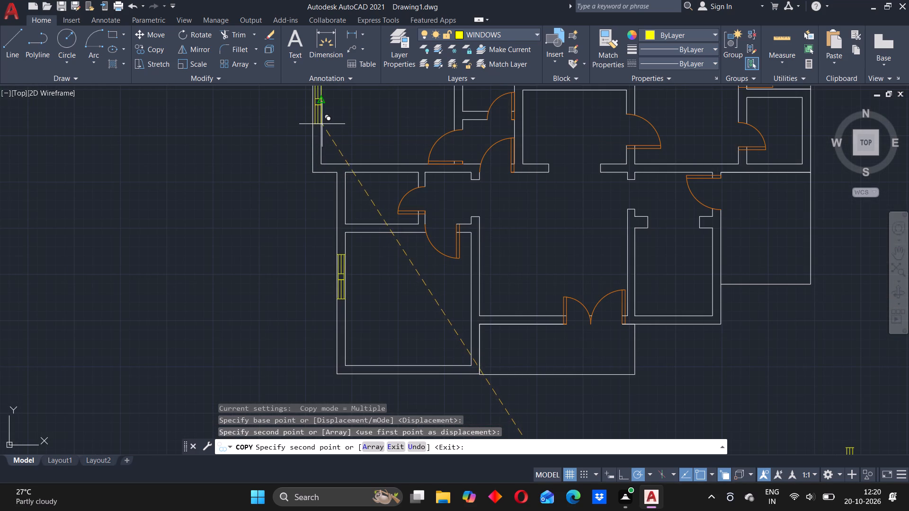
scroll(320, 122, up, 2)
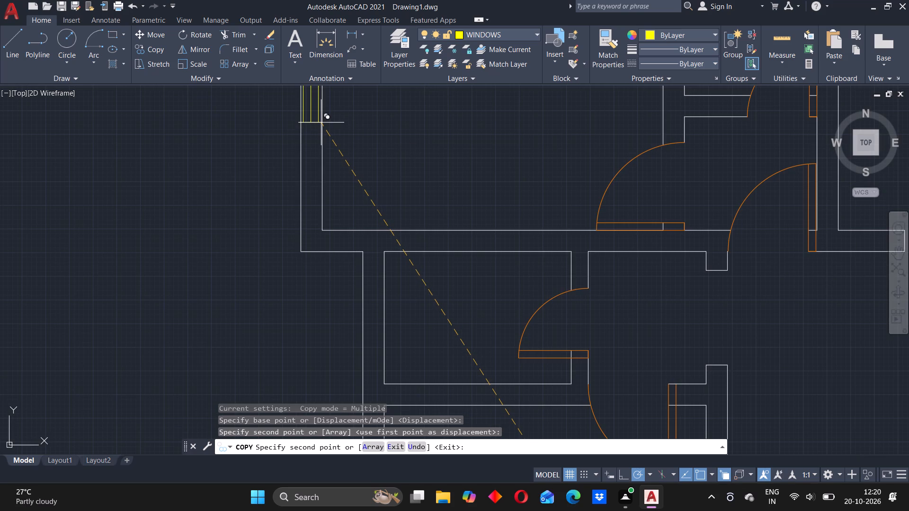
click(321, 123)
scroll(411, 203, up, 4)
scroll(411, 203, down, 7)
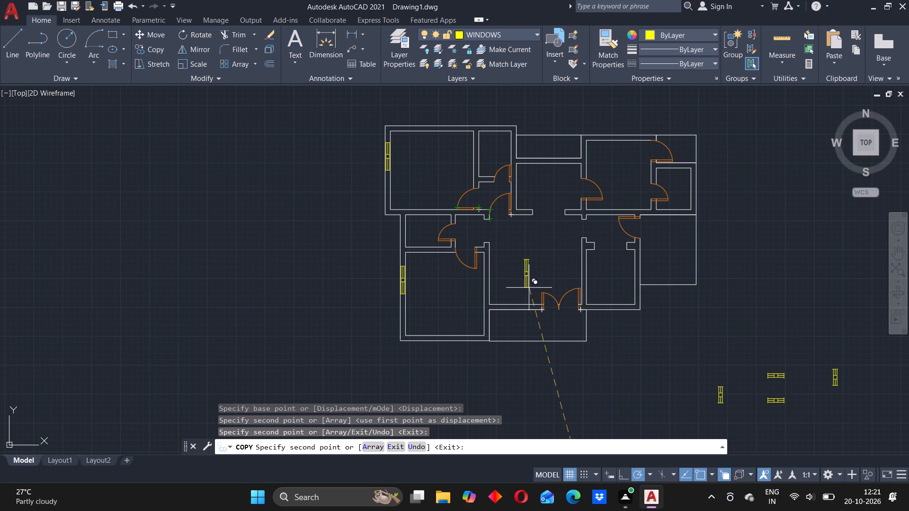
Copy the upper longer horizontal window by its right end to the midpoint of the lower left room's bottom wall inner line.
scroll(562, 326, up, 1)
scroll(564, 325, down, 6)
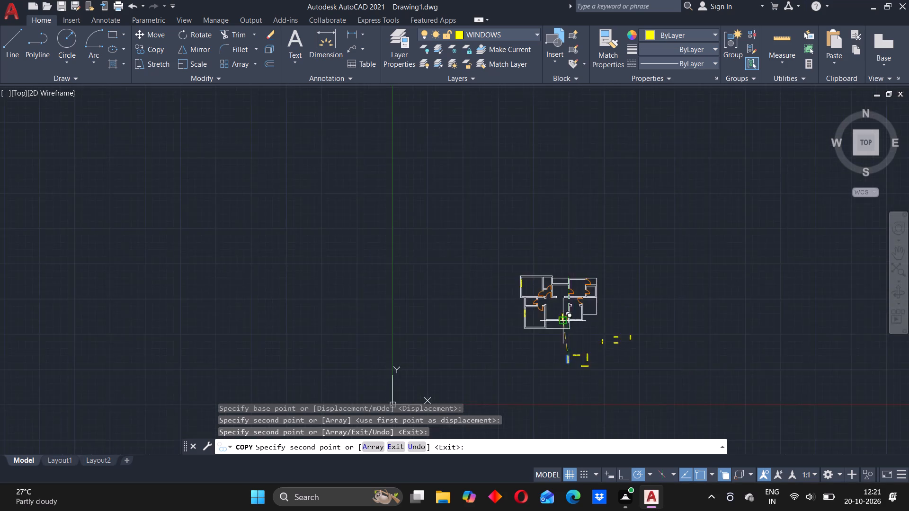
scroll(565, 324, down, 1)
key(Escape)
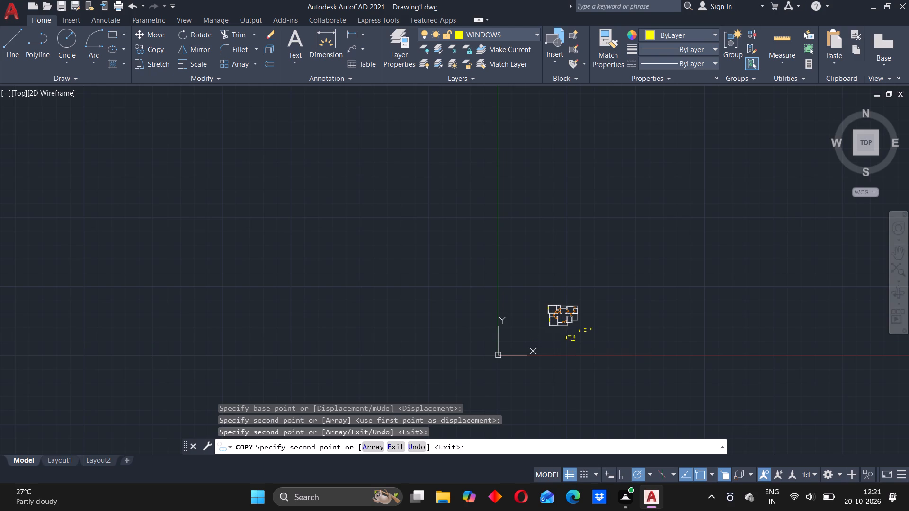
scroll(571, 334, down, 3)
scroll(571, 334, up, 8)
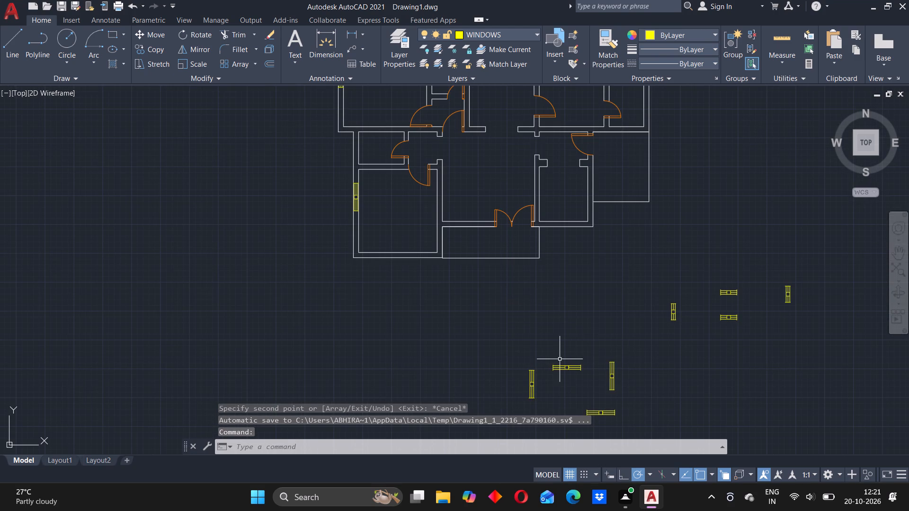
click(549, 362)
click(595, 382)
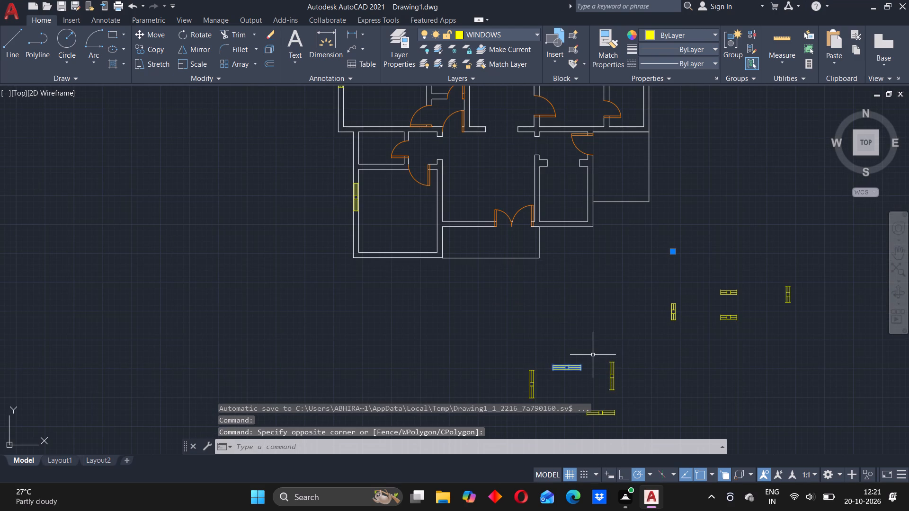
key(v)
key(BackSpace)
key(c)
key(o)
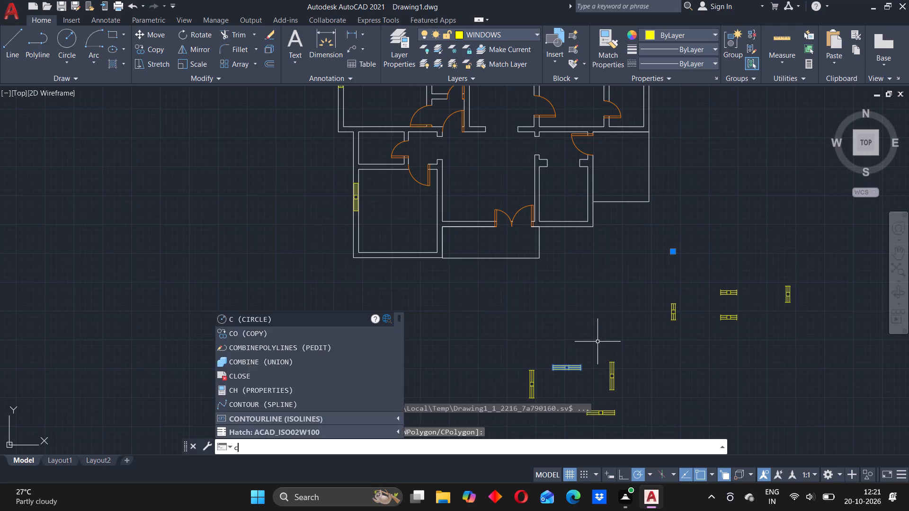
key(Return)
click(580, 366)
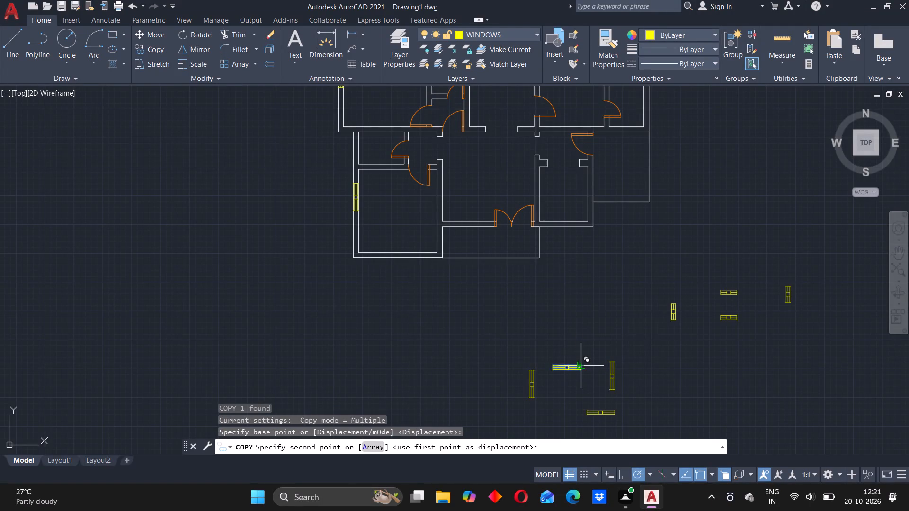
click(406, 253)
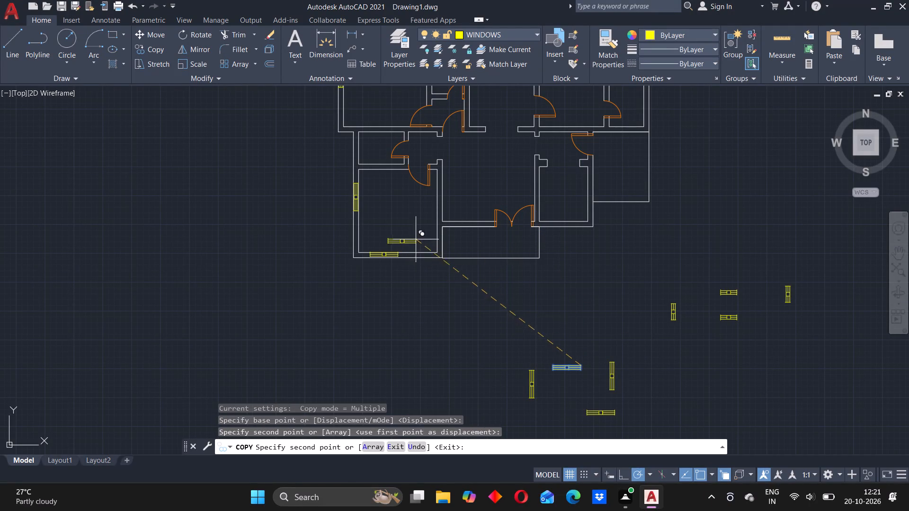
scroll(384, 275, up, 3)
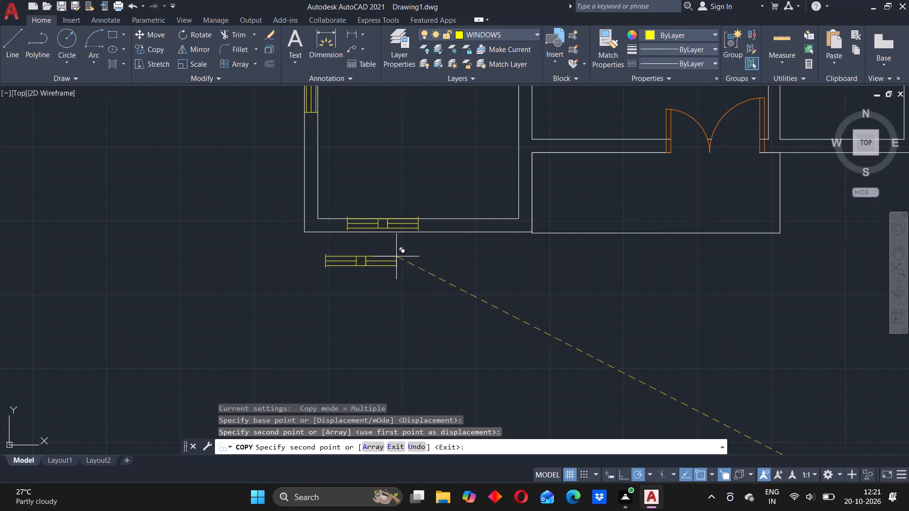
scroll(396, 256, up, 2)
scroll(404, 241, down, 3)
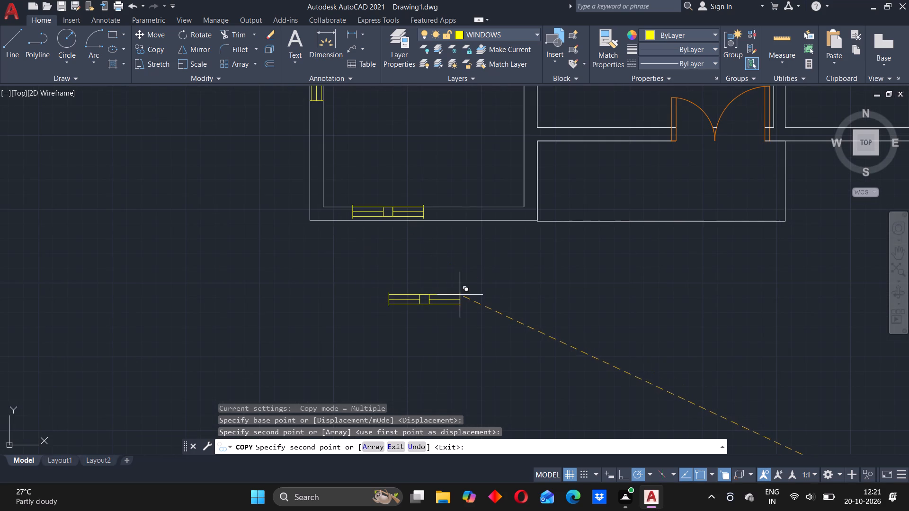
key(Escape)
Move the new bottom-wall window by its lower right end point to a spot just below the wall, slightly further right.
click(340, 191)
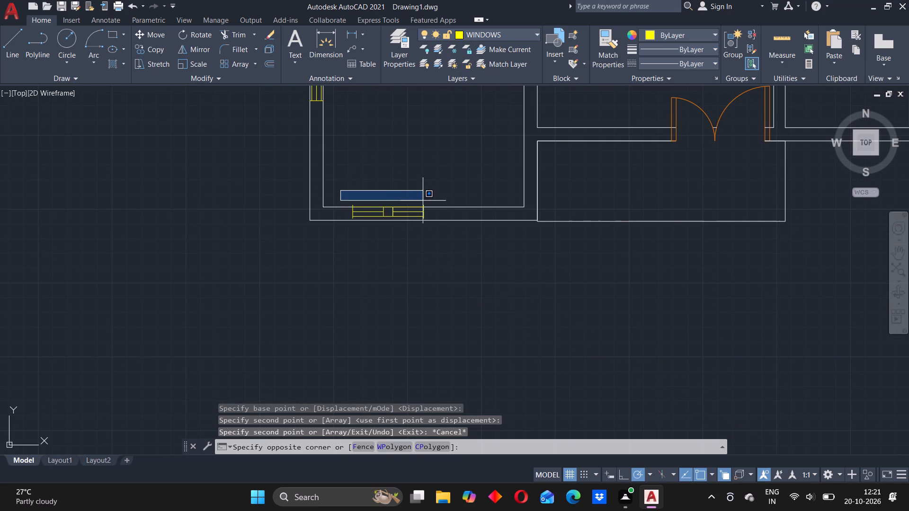
click(437, 233)
key(m)
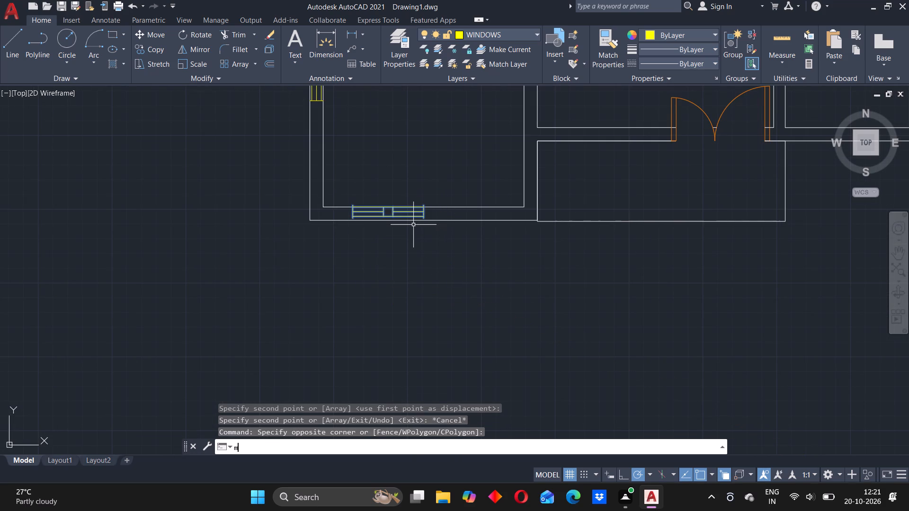
key(Return)
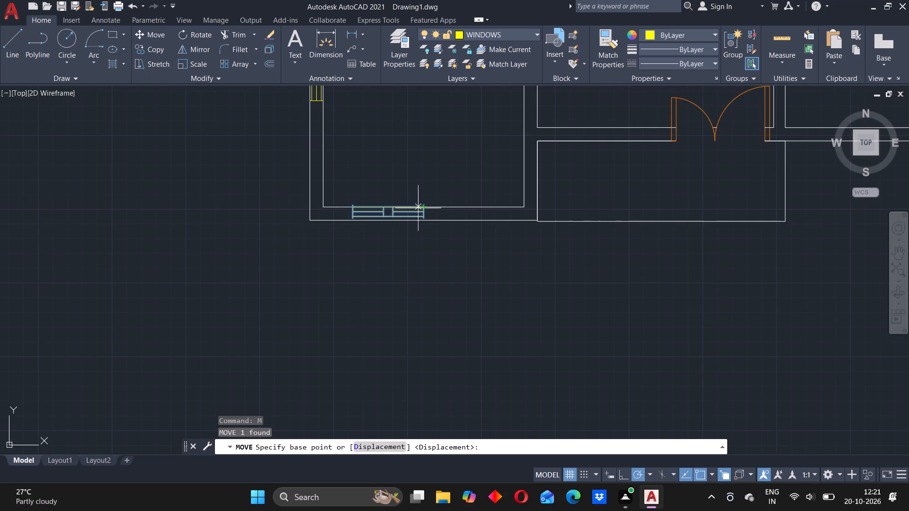
scroll(414, 212, up, 3)
click(434, 227)
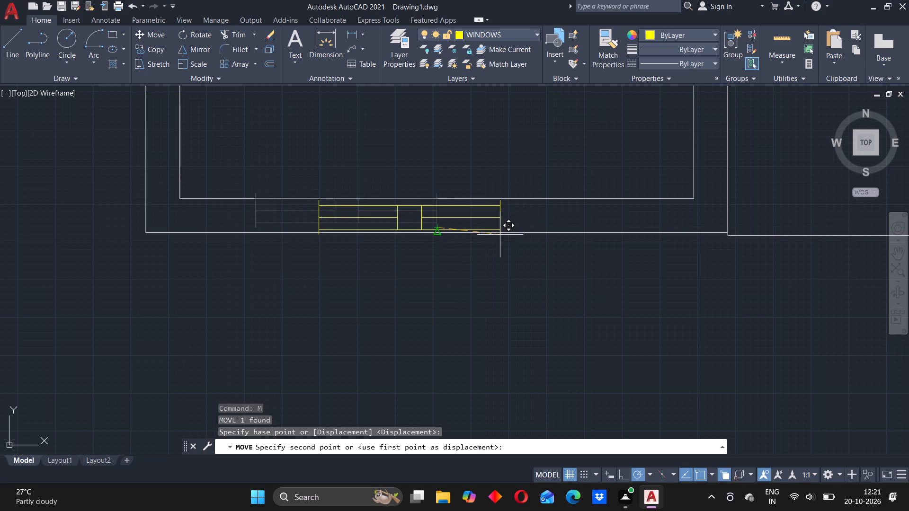
click(475, 301)
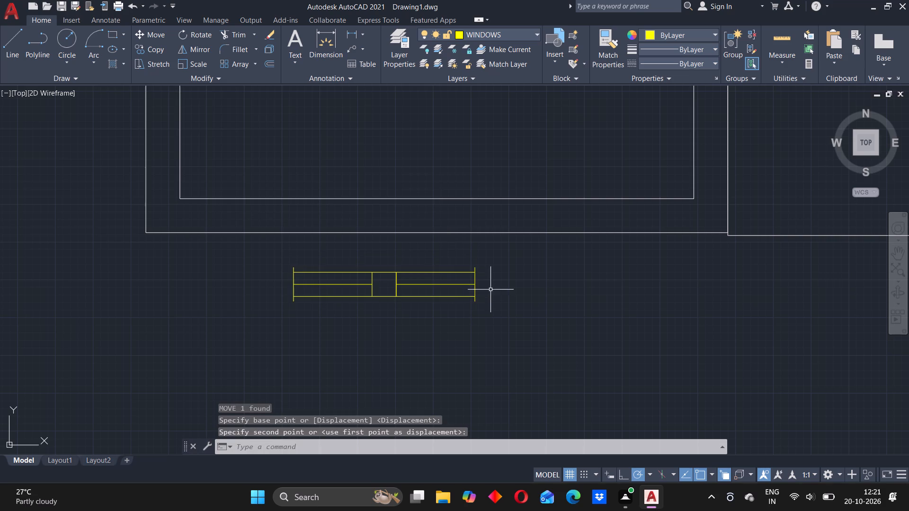
Move that window by its upper right end point straight up onto the inner line of the lower left room's bottom wall.
drag(259, 255, 263, 255)
click(516, 338)
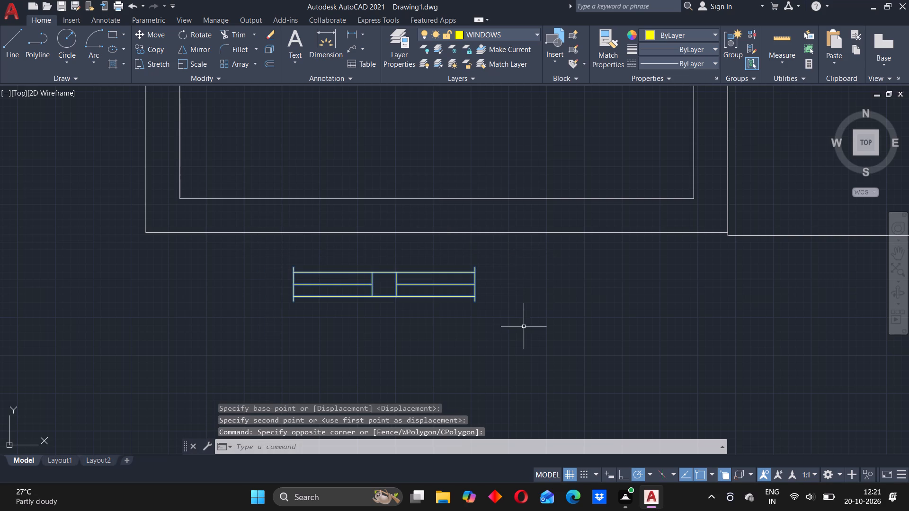
key(m)
key(Return)
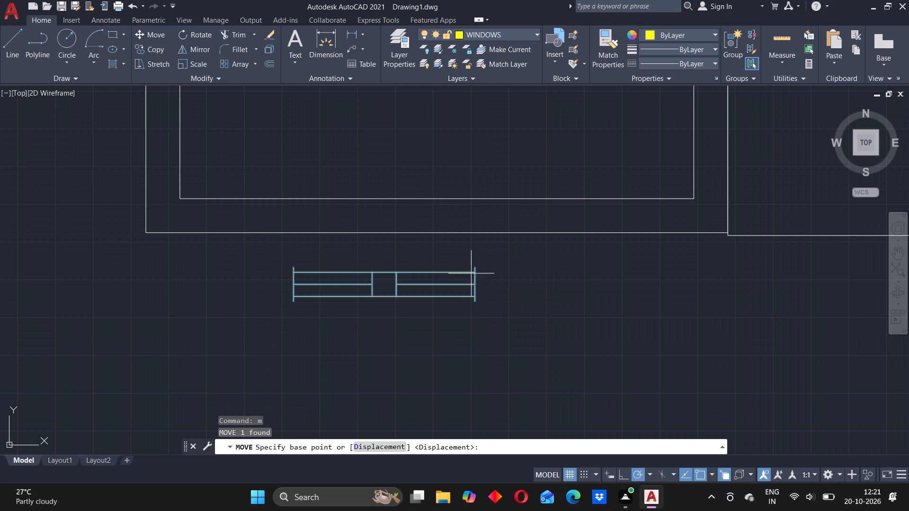
click(476, 266)
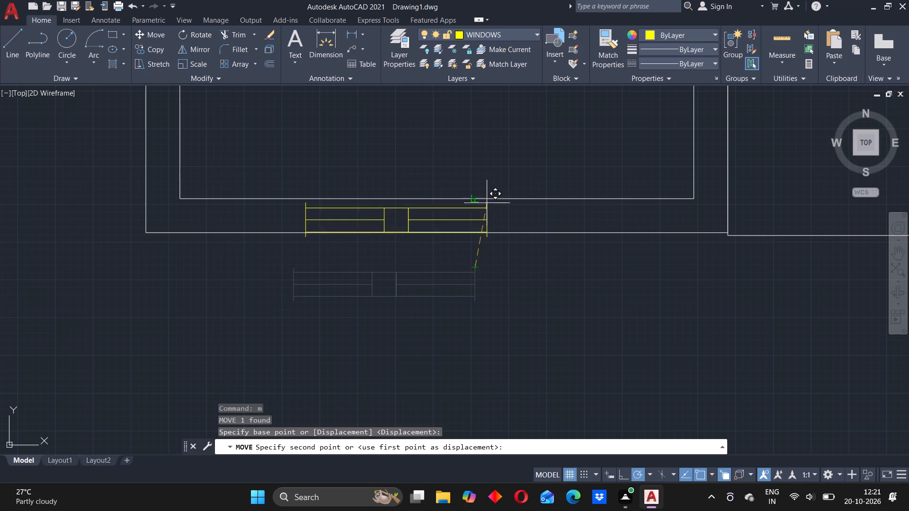
click(486, 199)
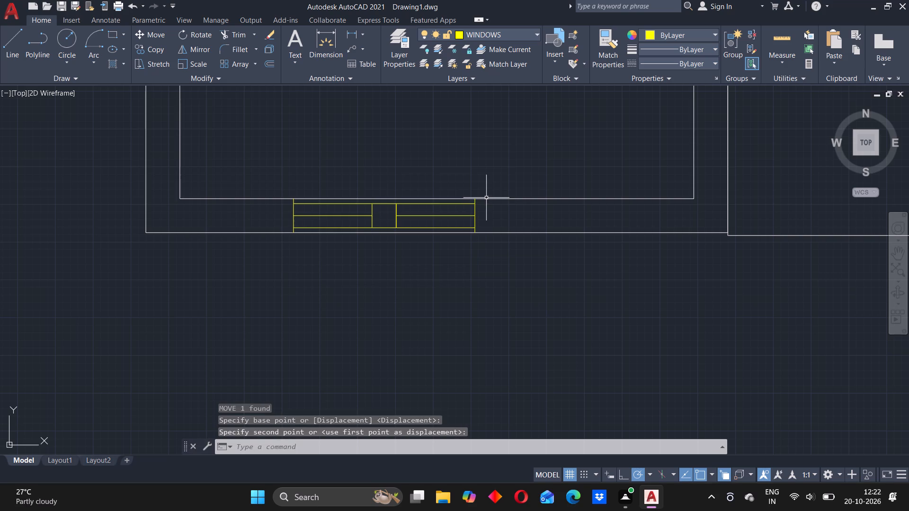
Copy the upper longer horizontal window from its upper right end point to the midpoint of the upper left room's top outer wall line.
scroll(498, 152, up, 3)
scroll(498, 152, down, 9)
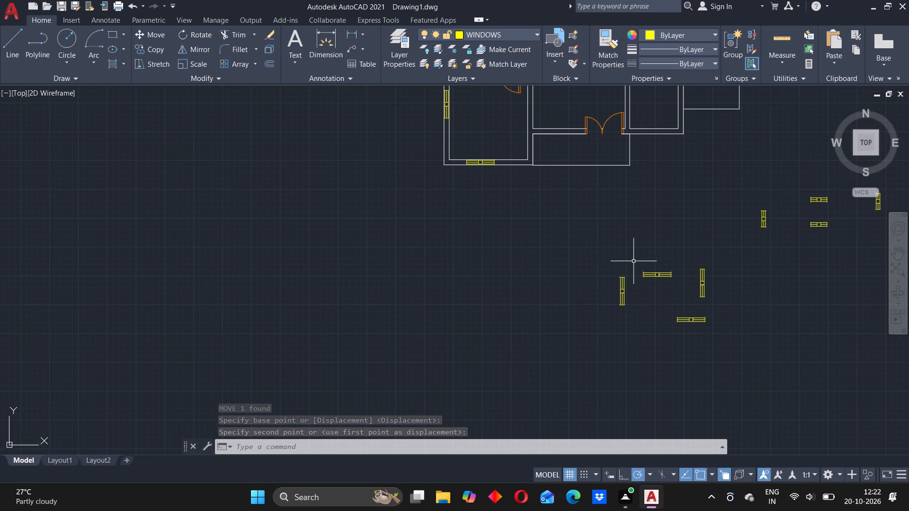
drag(634, 263, 642, 263)
click(681, 287)
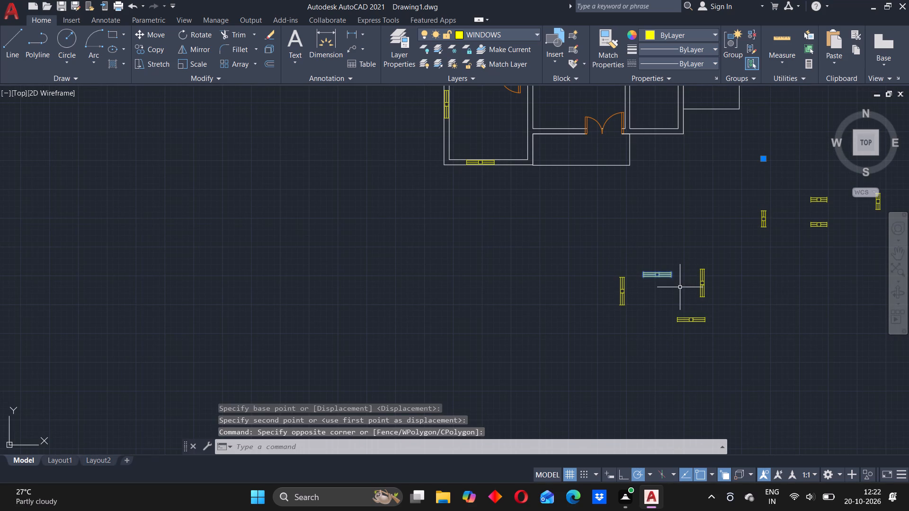
text(co)
key(Return)
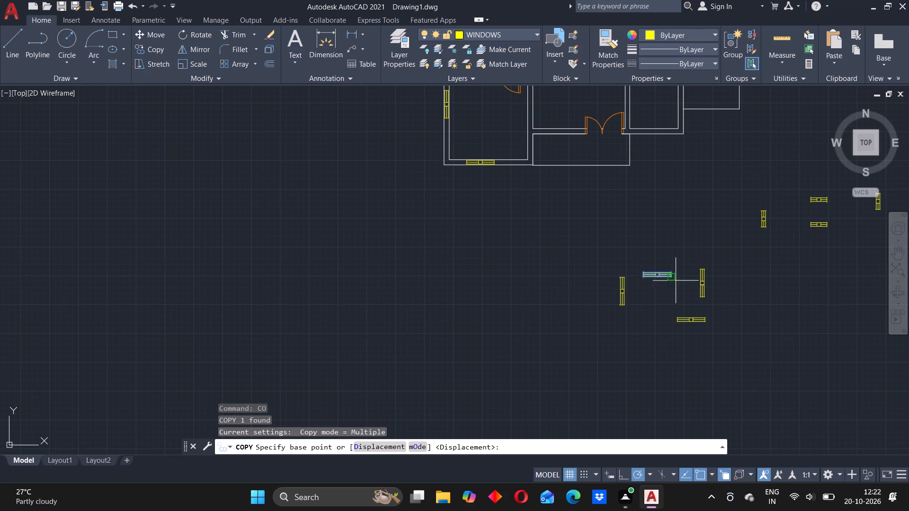
scroll(672, 278, up, 5)
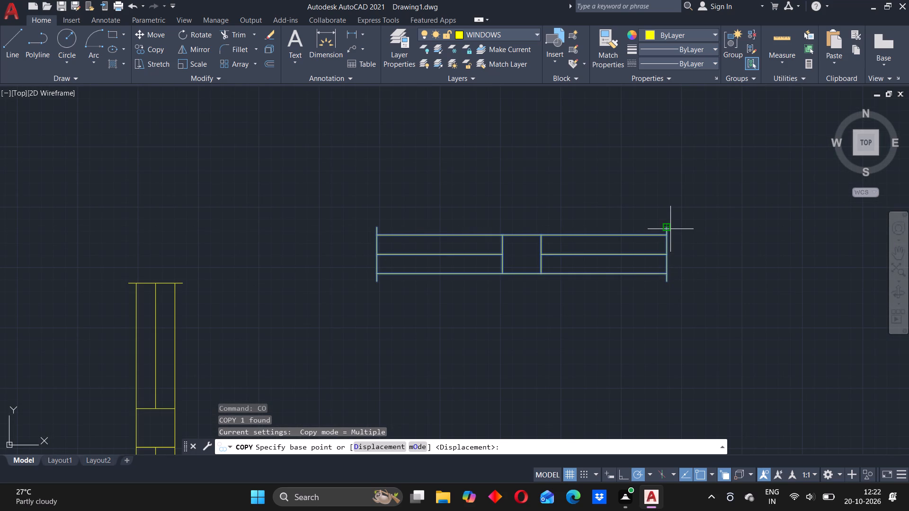
click(668, 229)
scroll(419, 177, up, 5)
scroll(419, 177, down, 11)
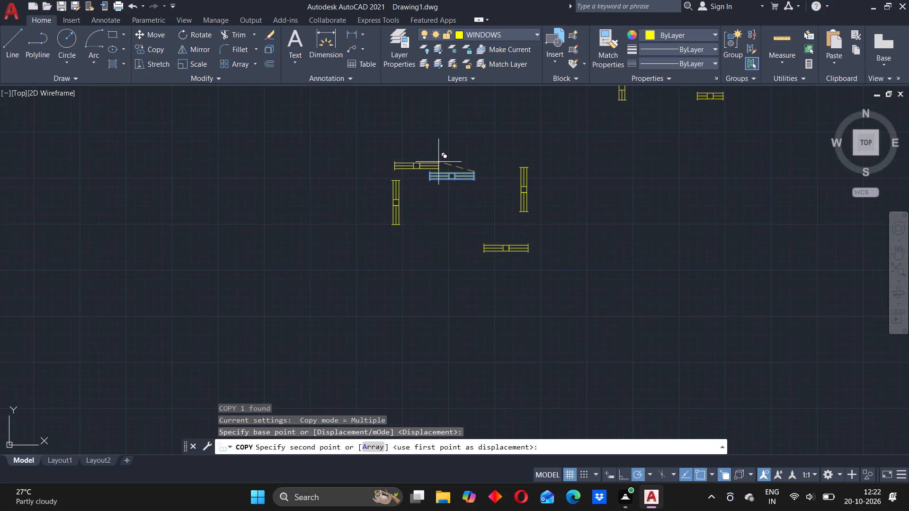
scroll(442, 160, down, 4)
scroll(466, 128, down, 3)
scroll(446, 106, up, 3)
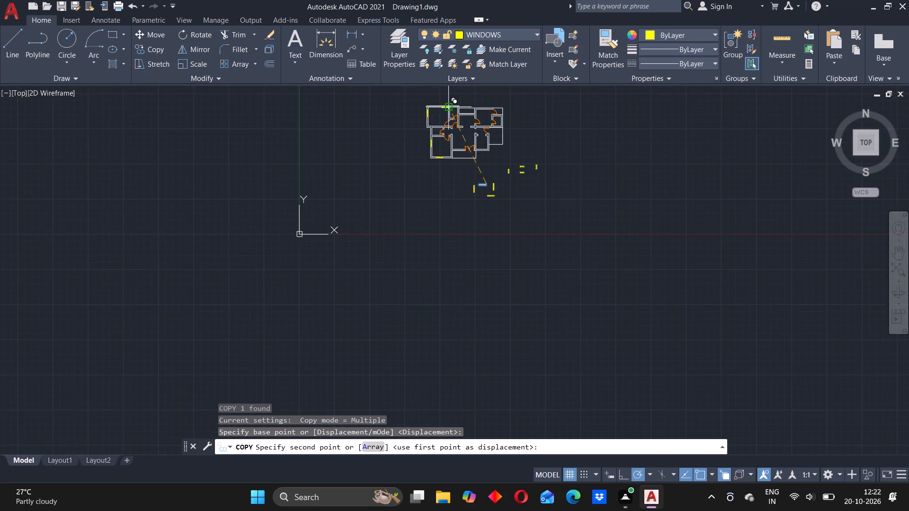
scroll(446, 105, up, 6)
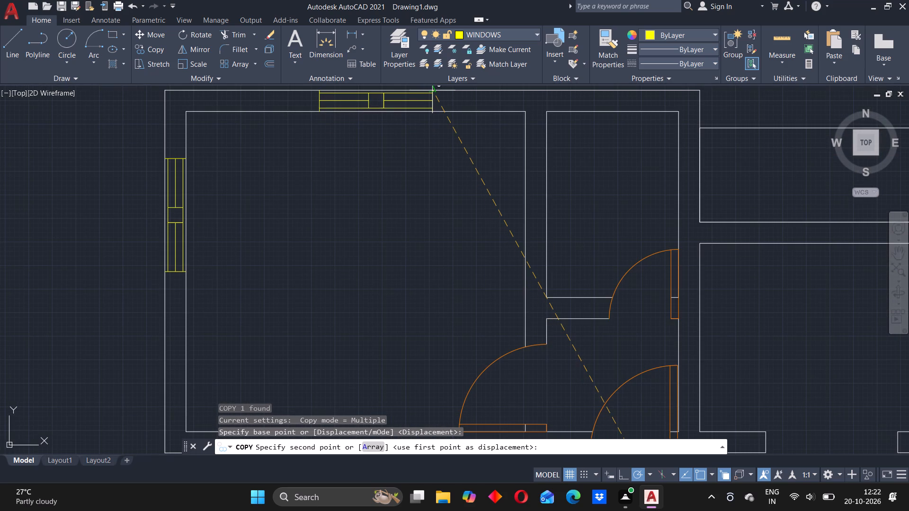
click(436, 89)
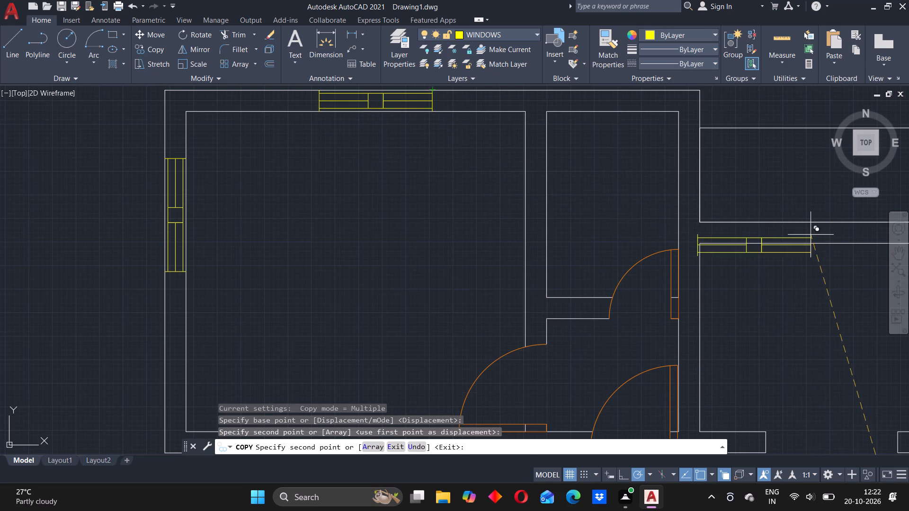
Place another copy in the upper middle room's top wall, with its right end at the wall's right corner.
scroll(811, 235, up, 2)
scroll(811, 235, down, 4)
scroll(848, 224, up, 2)
scroll(853, 229, down, 7)
scroll(863, 227, up, 2)
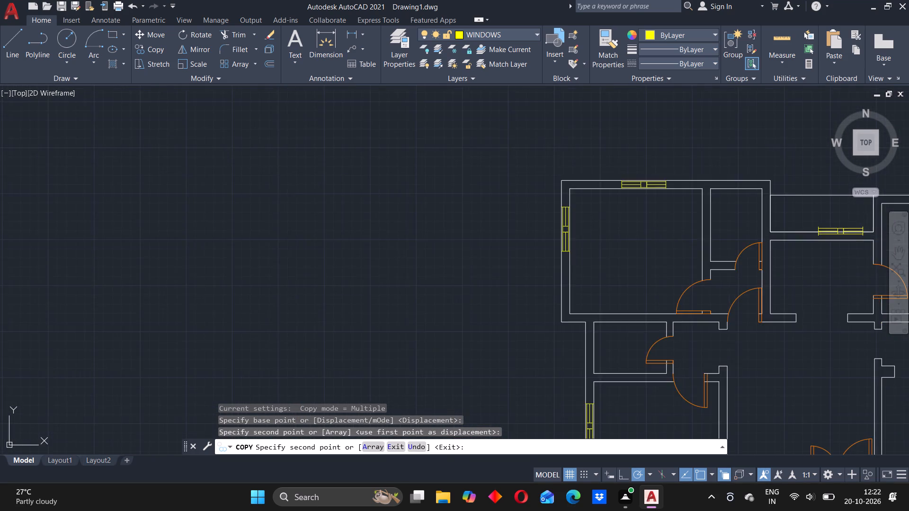
scroll(865, 226, up, 1)
scroll(865, 227, down, 8)
middle_drag(854, 254, 745, 278)
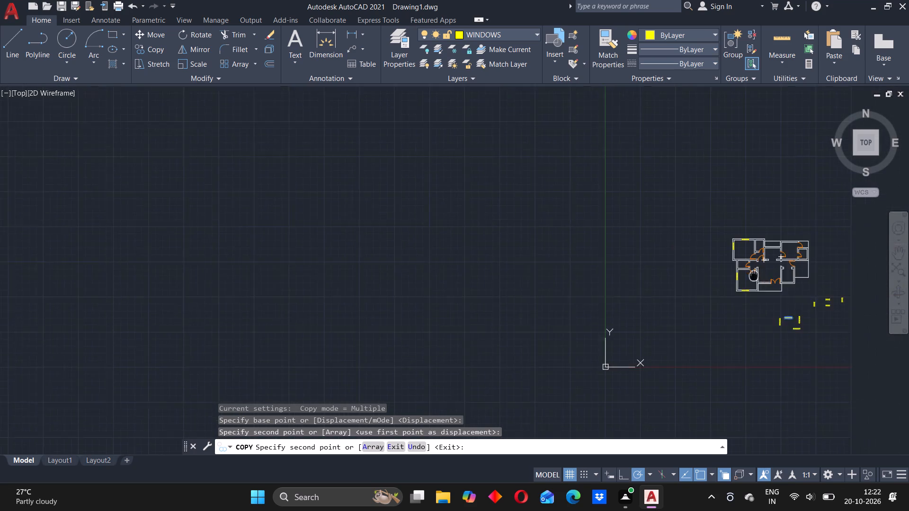
middle_drag(745, 278, 699, 278)
scroll(706, 247, up, 7)
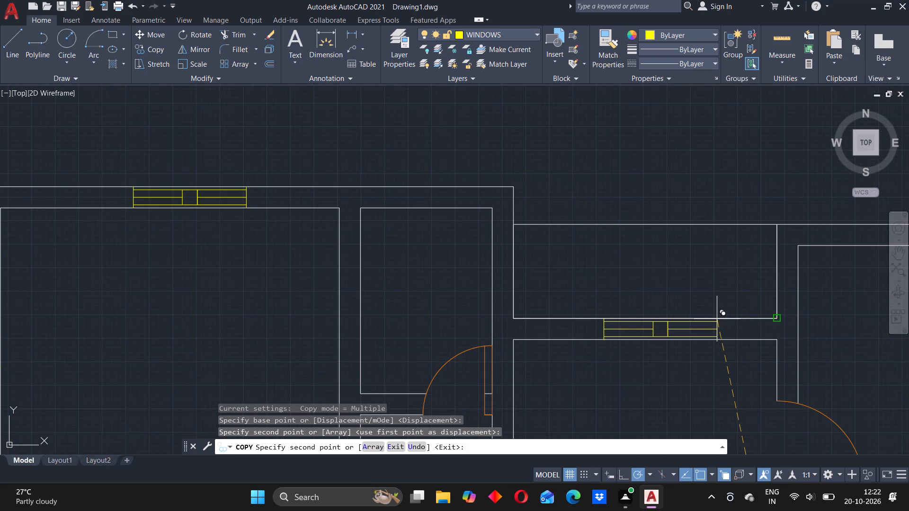
click(717, 319)
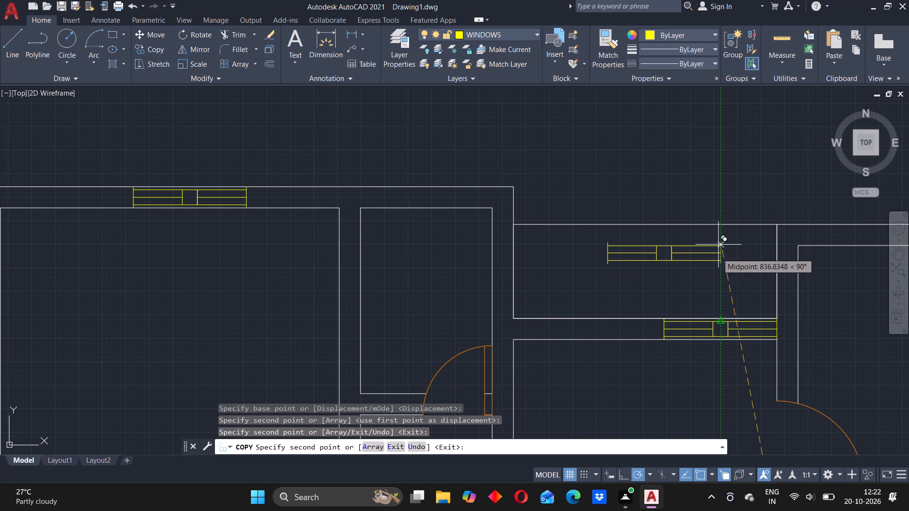
Place another copy in the central hall's bottom wall left of the double door, its right end at the wall segment's midpoint, and finish copying.
scroll(689, 285, down, 6)
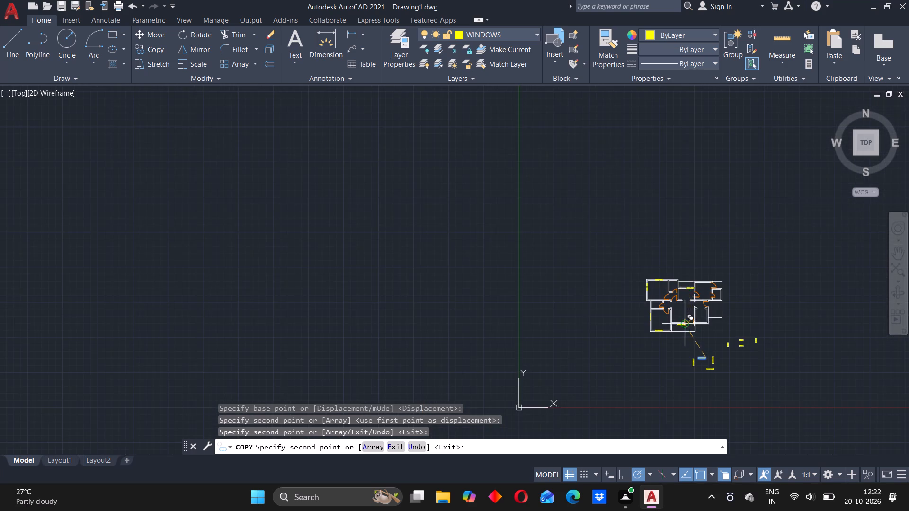
scroll(685, 325, up, 6)
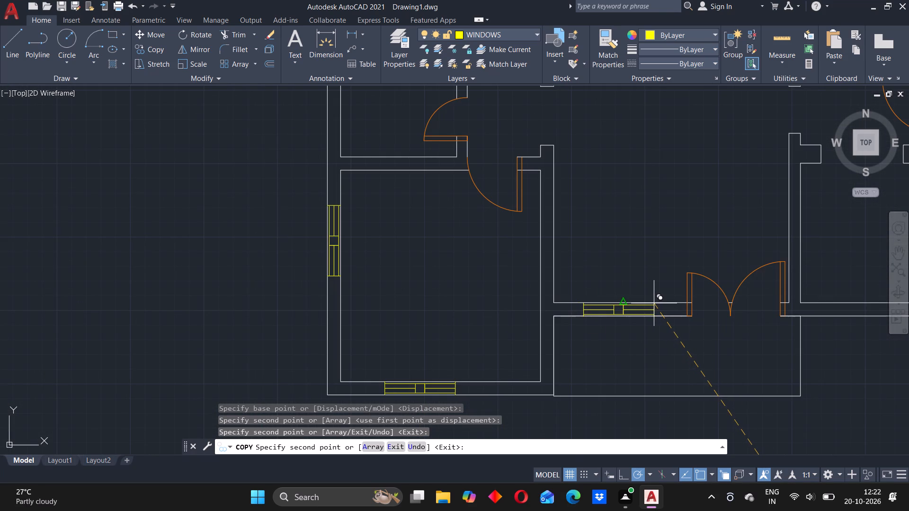
click(653, 303)
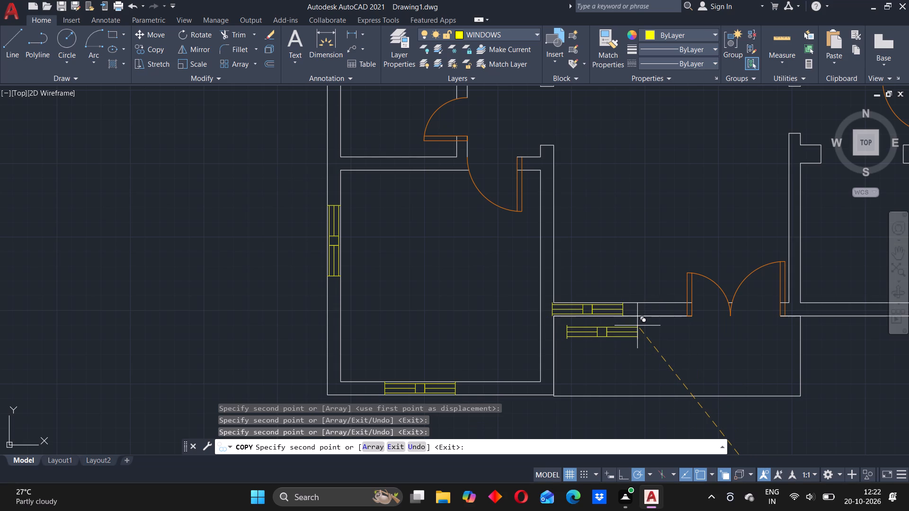
key(Escape)
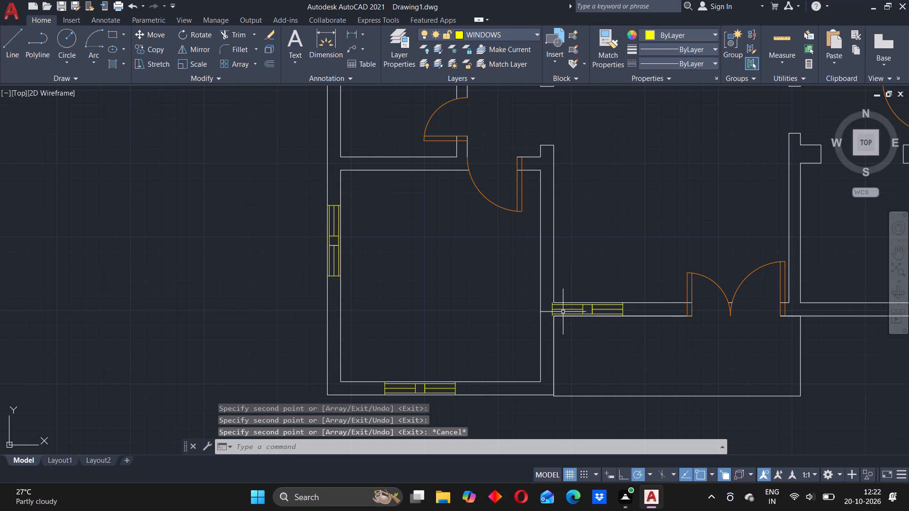
Move the window in the central hall's bottom wall horizontally to the right along the wall, clear of the hall's left corner.
click(565, 310)
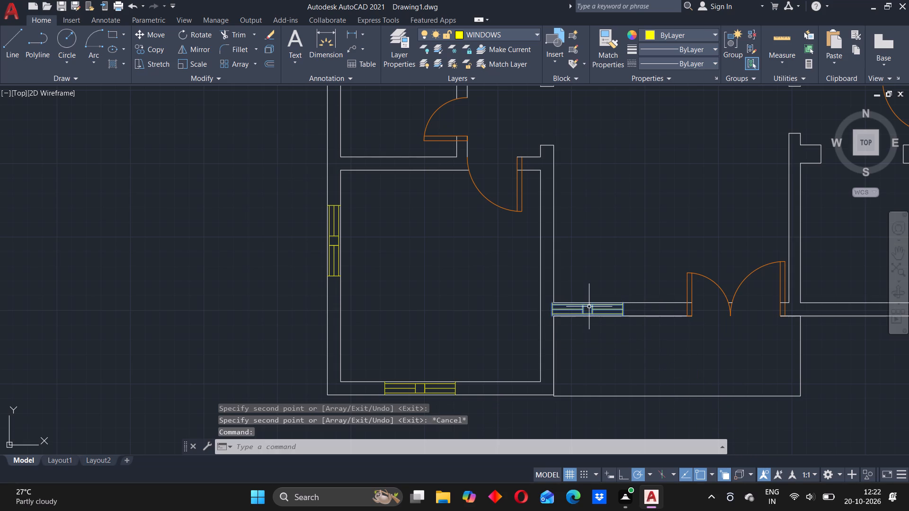
key(m)
key(Return)
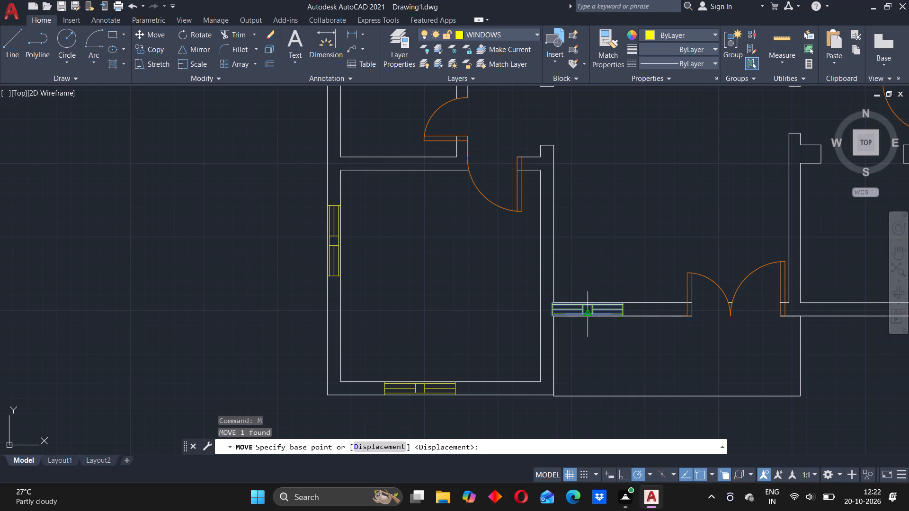
click(587, 308)
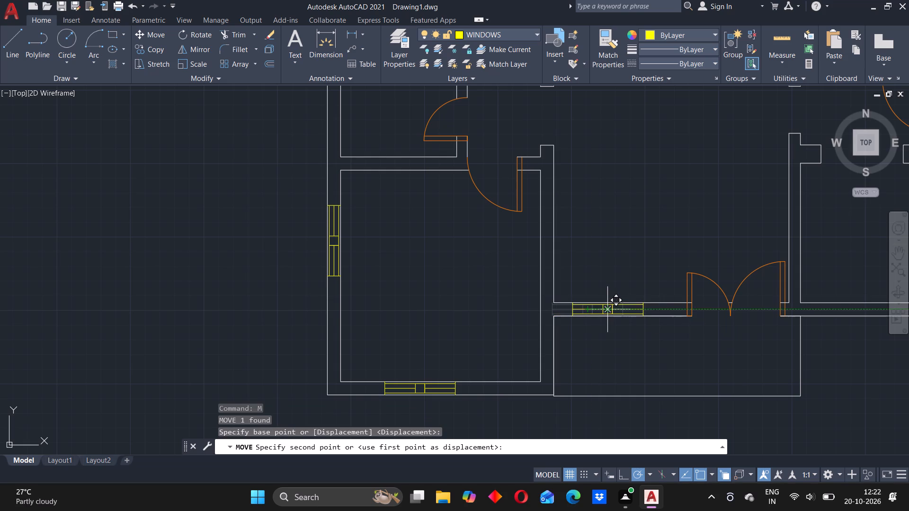
click(608, 311)
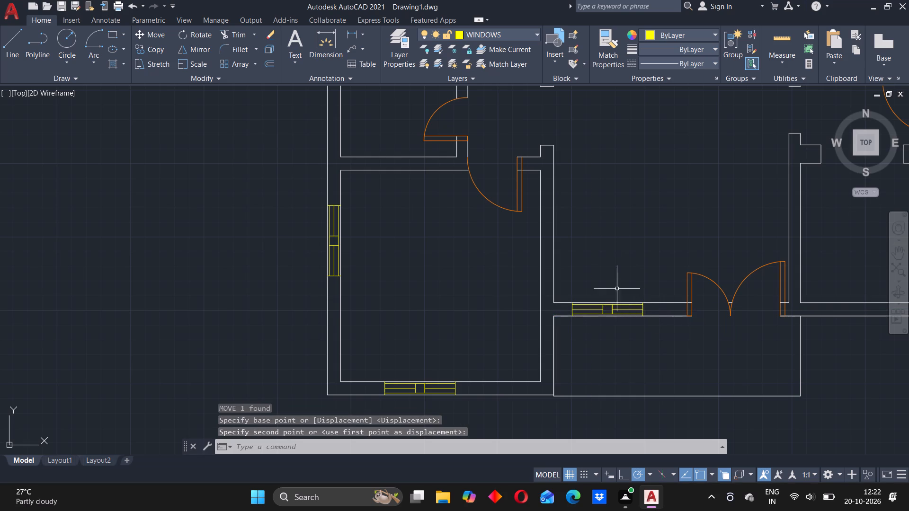
Move the window in the upper middle room's top wall horizontally to the left, from its centre to near the wall's middle.
scroll(700, 218, up, 4)
scroll(699, 217, down, 10)
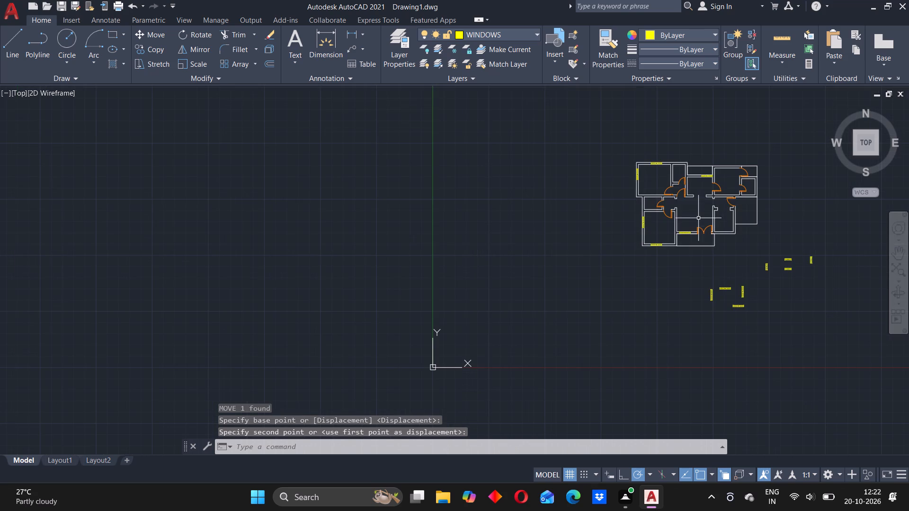
scroll(710, 169, up, 4)
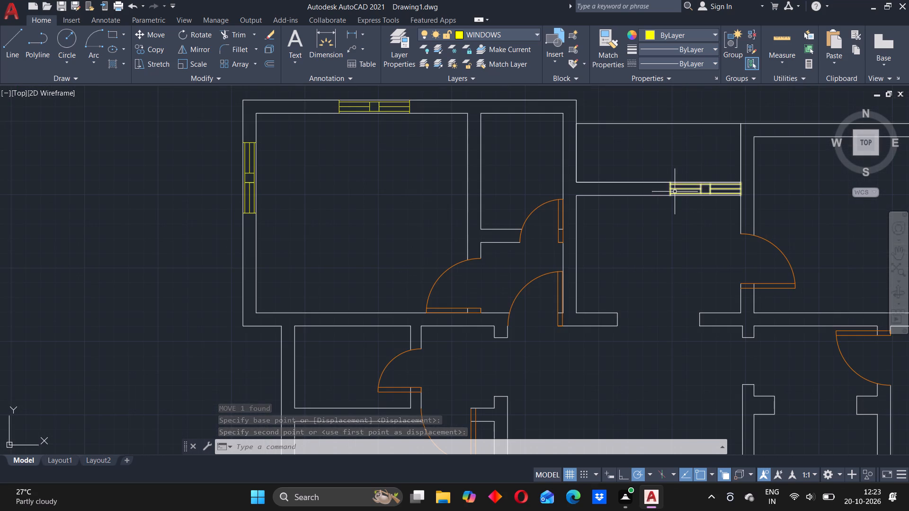
drag(665, 172, 673, 172)
click(754, 212)
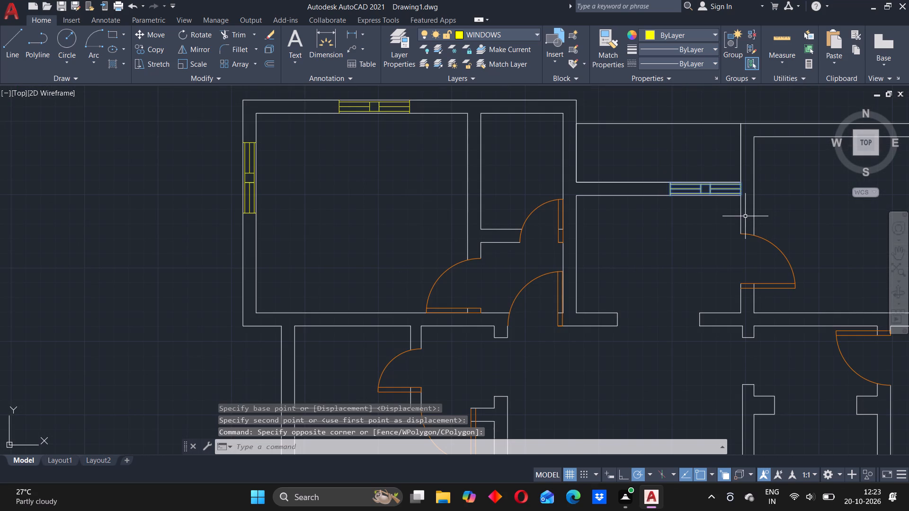
key(m)
key(Return)
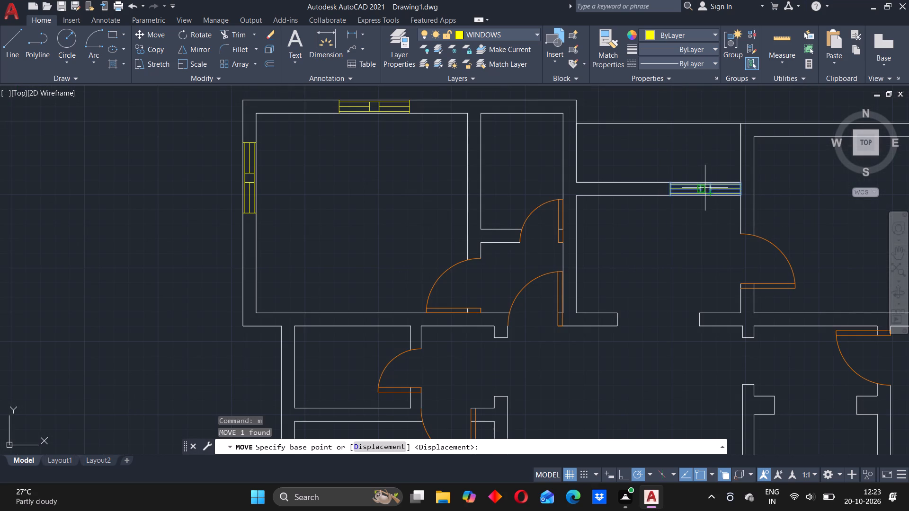
click(705, 189)
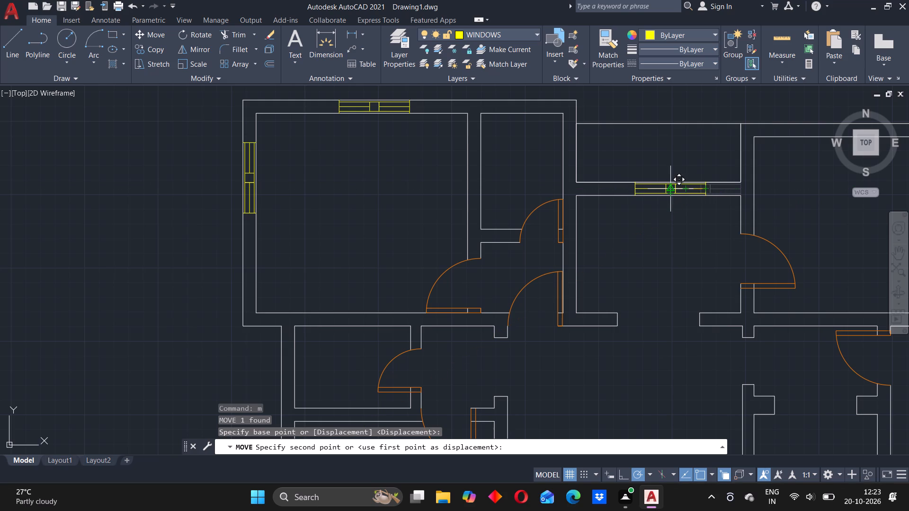
click(669, 188)
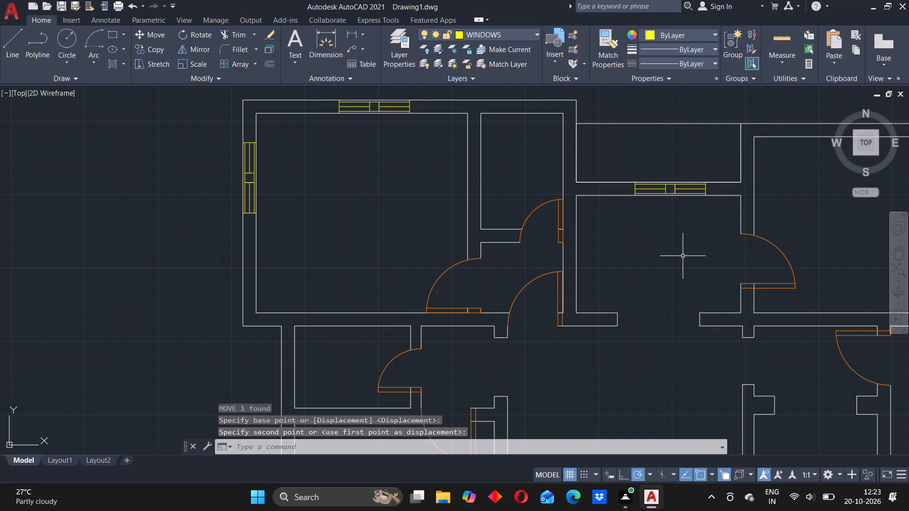
Copy the rightmost short vertical window from its upper left end point into the right wall of the small upper right room, near mid-height.
scroll(683, 256, up, 2)
scroll(683, 256, down, 5)
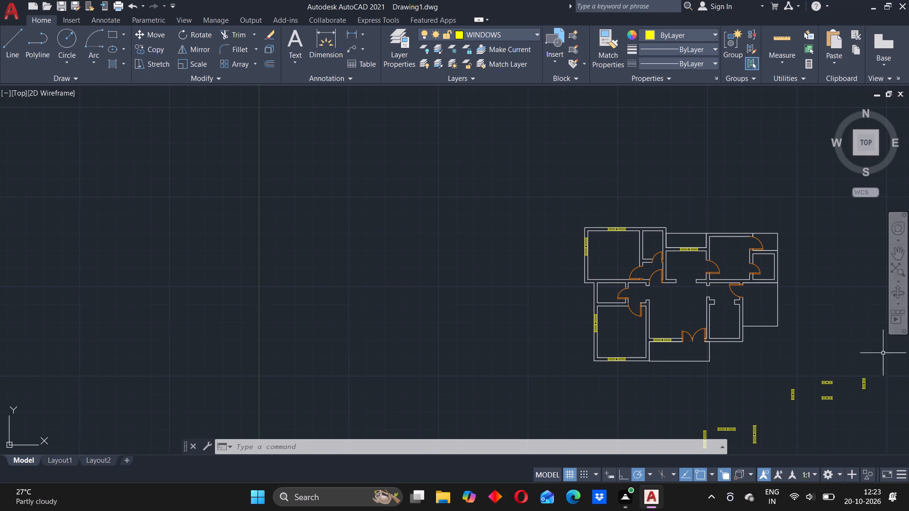
click(856, 372)
click(877, 398)
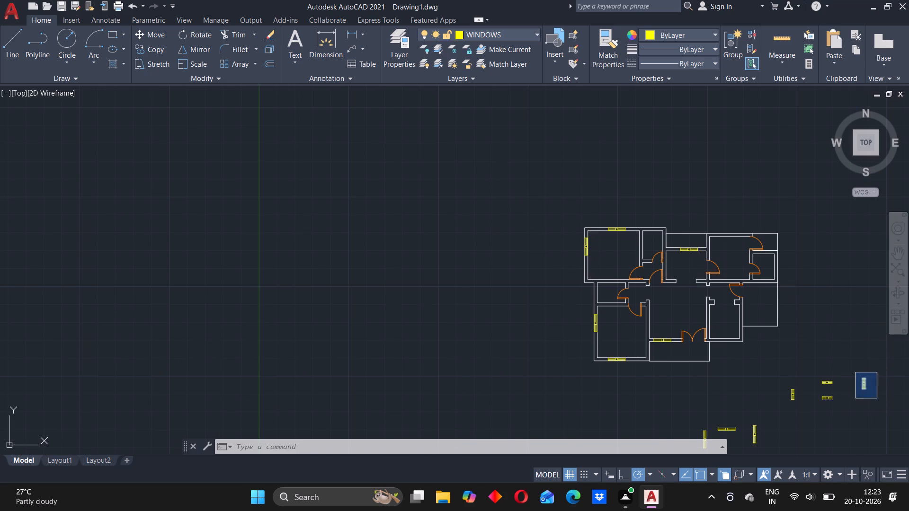
key(c)
key(o)
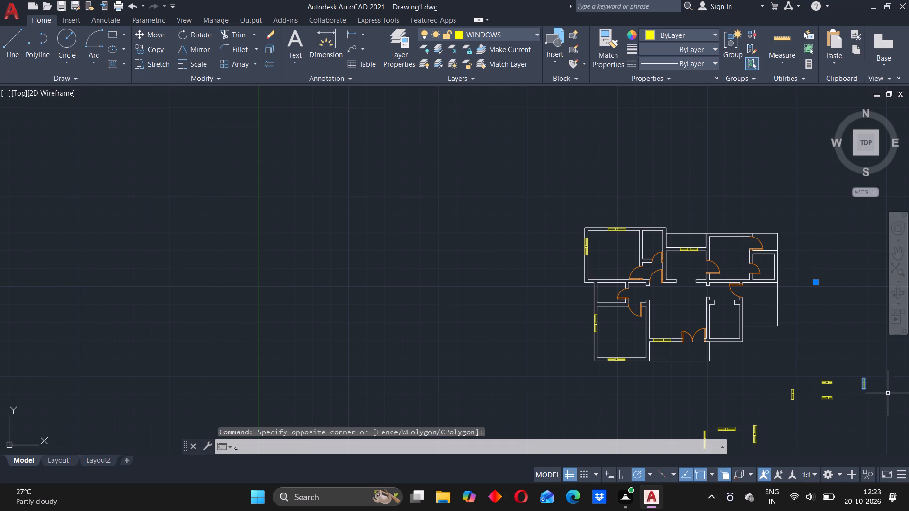
key(Return)
scroll(861, 363, up, 3)
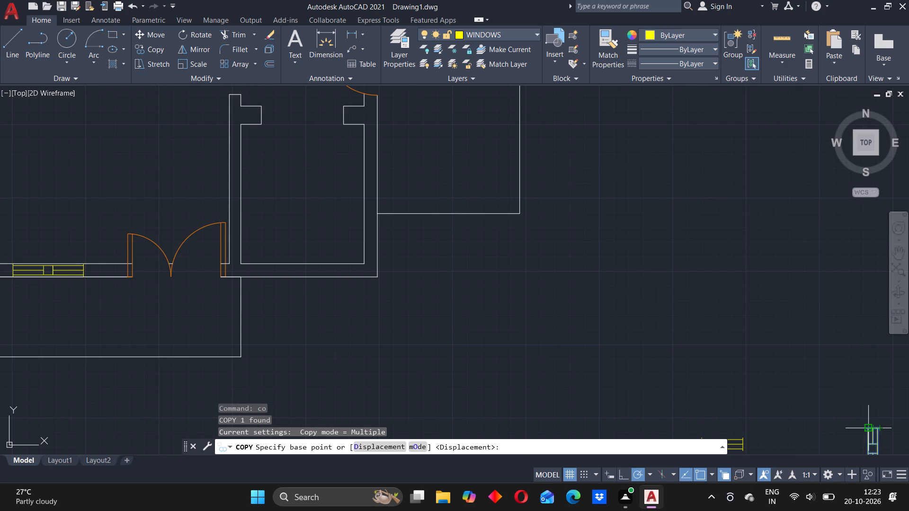
scroll(862, 428, up, 5)
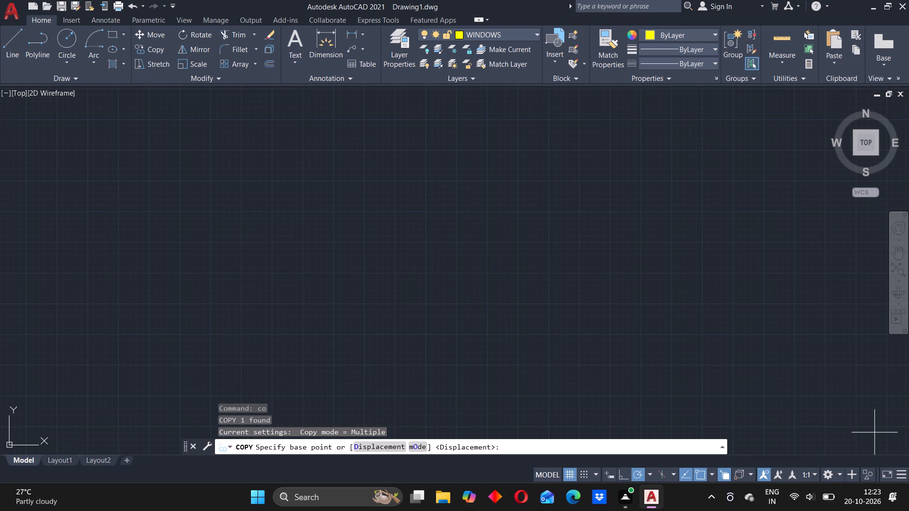
scroll(880, 424, down, 13)
scroll(890, 414, up, 4)
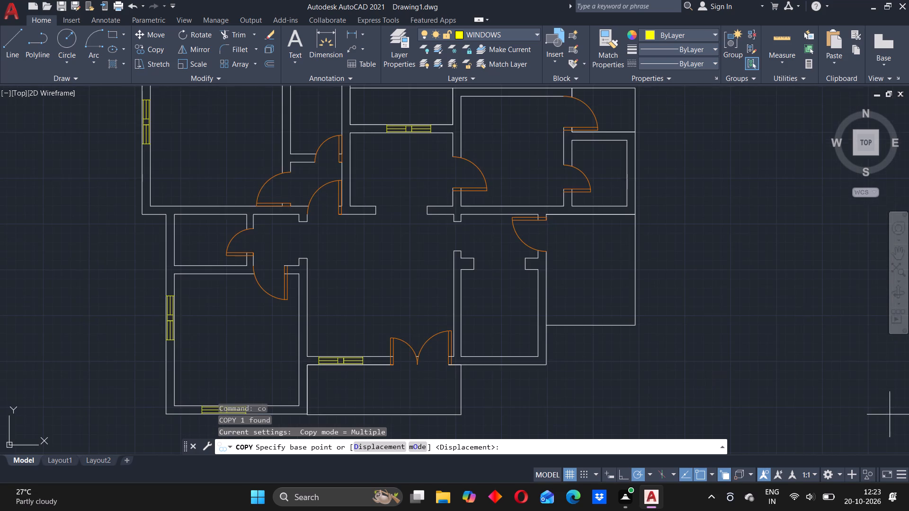
scroll(881, 438, up, 1)
scroll(881, 438, down, 9)
scroll(894, 450, up, 2)
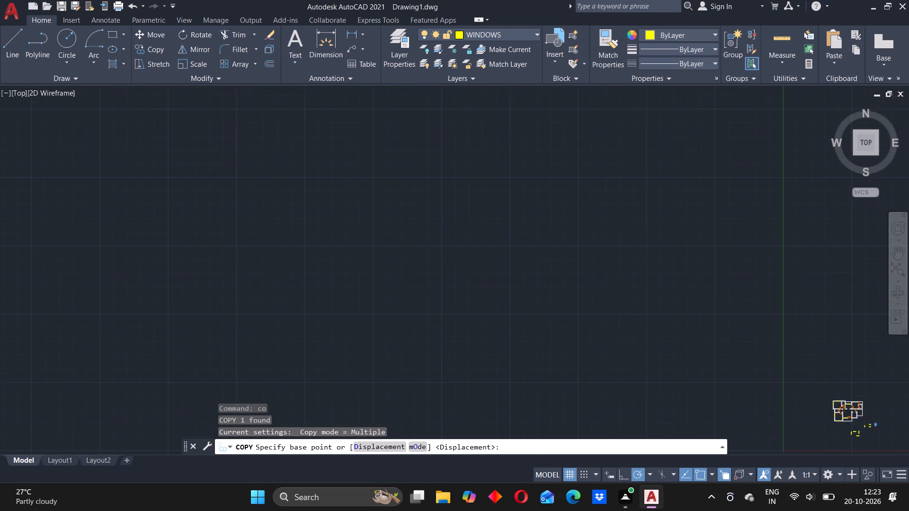
scroll(883, 441, up, 3)
scroll(811, 320, up, 6)
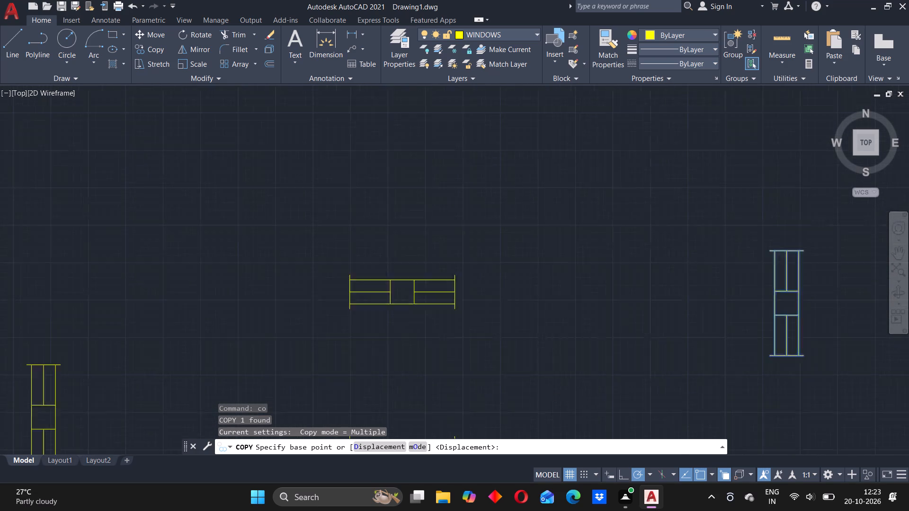
click(741, 216)
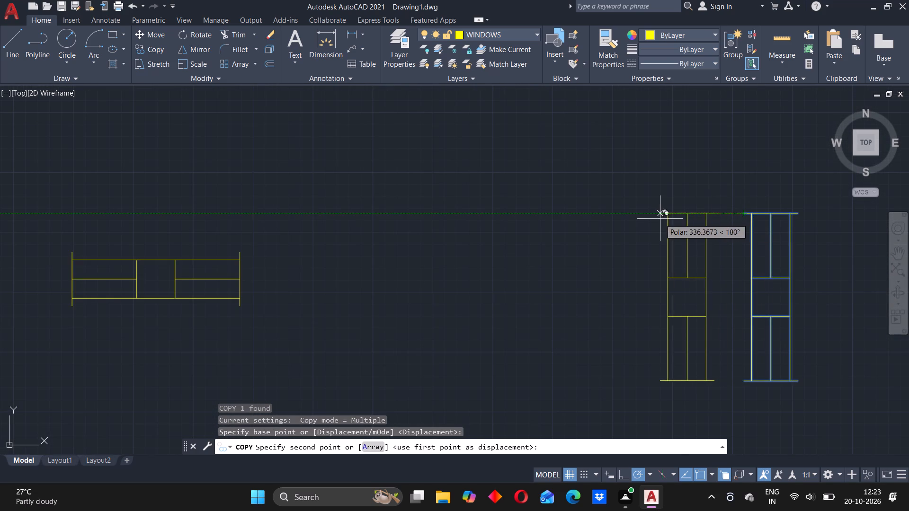
scroll(611, 154, up, 3)
scroll(625, 158, down, 3)
scroll(633, 159, up, 2)
scroll(633, 159, down, 2)
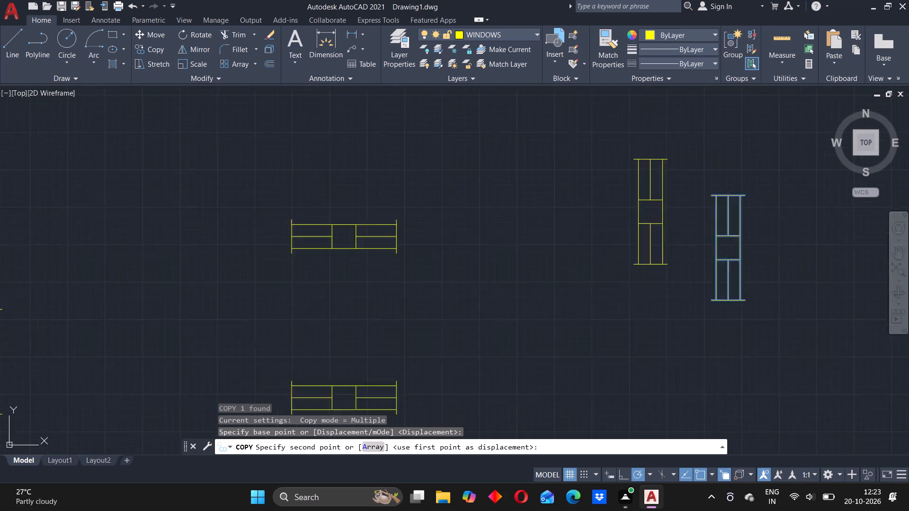
scroll(634, 159, down, 10)
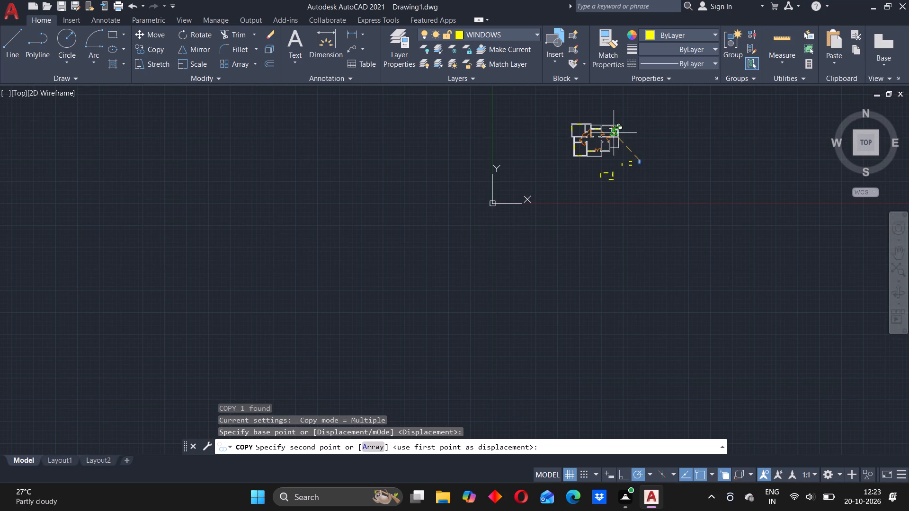
scroll(616, 140, up, 4)
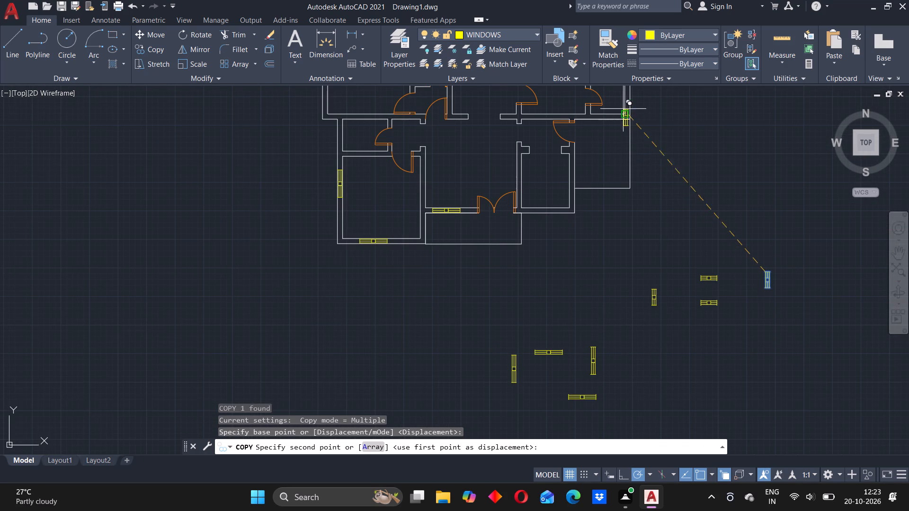
scroll(624, 97, down, 2)
middle_drag(624, 97, 607, 162)
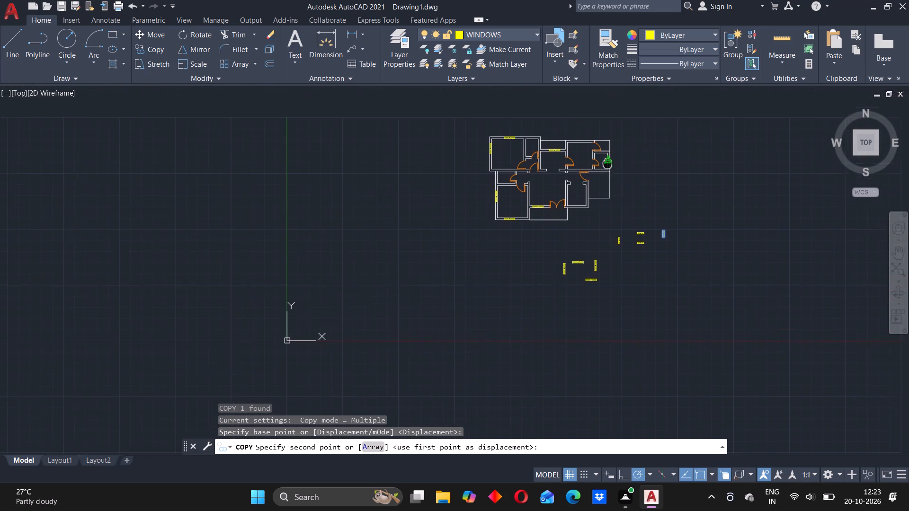
middle_drag(607, 162, 607, 163)
scroll(607, 163, up, 3)
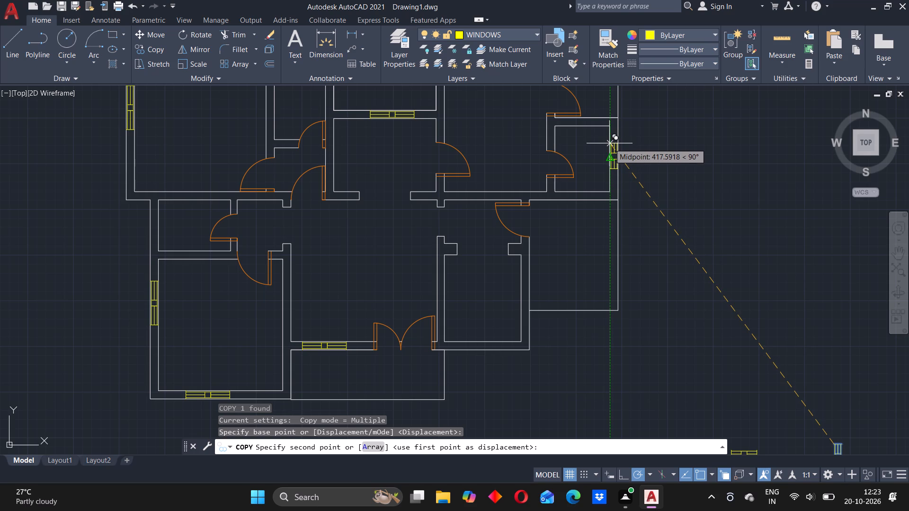
click(609, 144)
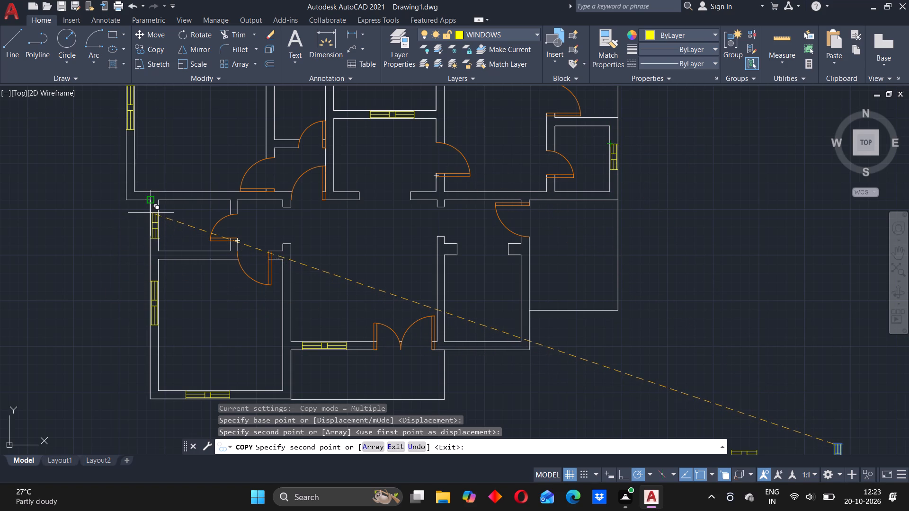
Place another copy in the small left room's left wall, its upper left end on the outer wall line, and finish copying.
scroll(151, 216, up, 3)
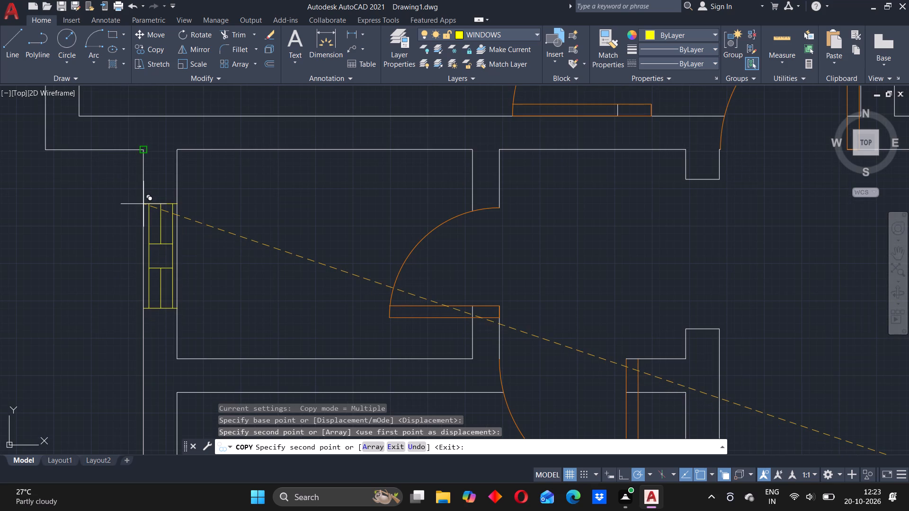
click(143, 204)
scroll(350, 202, up, 2)
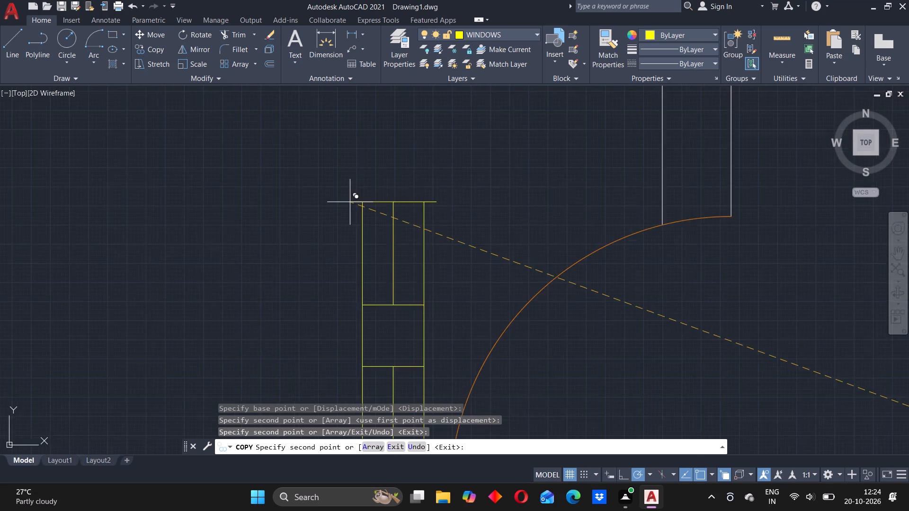
scroll(350, 202, down, 9)
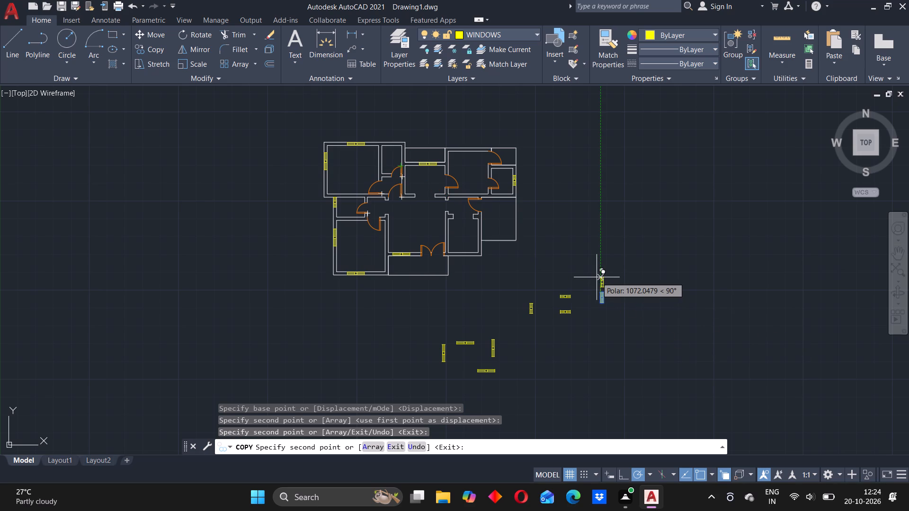
key(Escape)
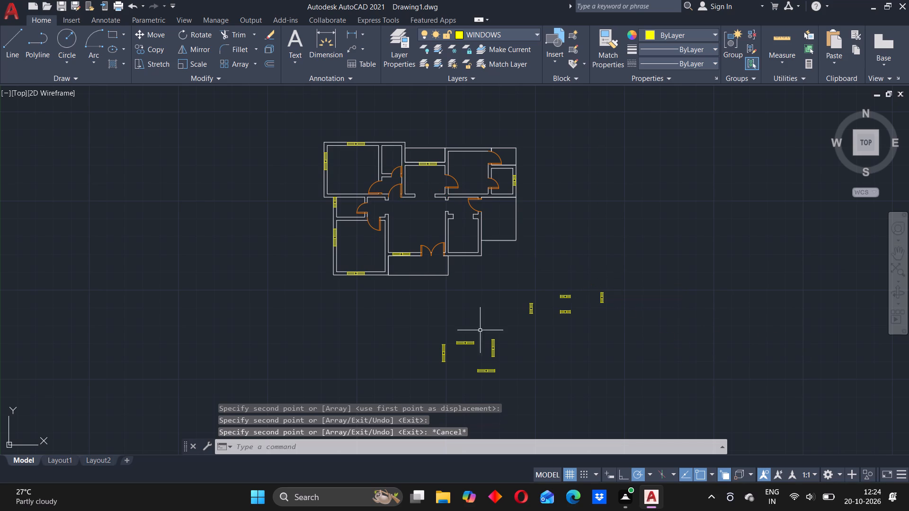
Copy the lowest long horizontal window from its upper right end point into the upper right room's top wall, snapping to the wall line's midpoint.
click(466, 367)
click(506, 378)
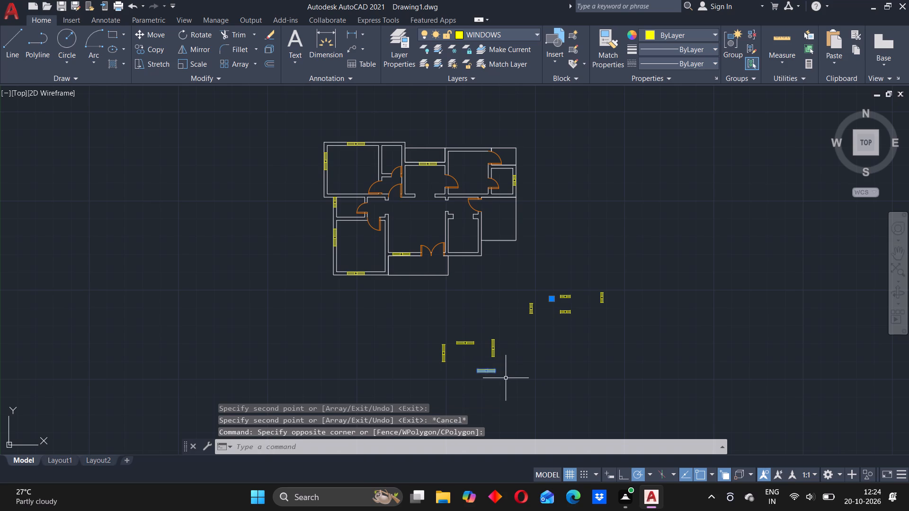
key(c)
key(o)
key(Return)
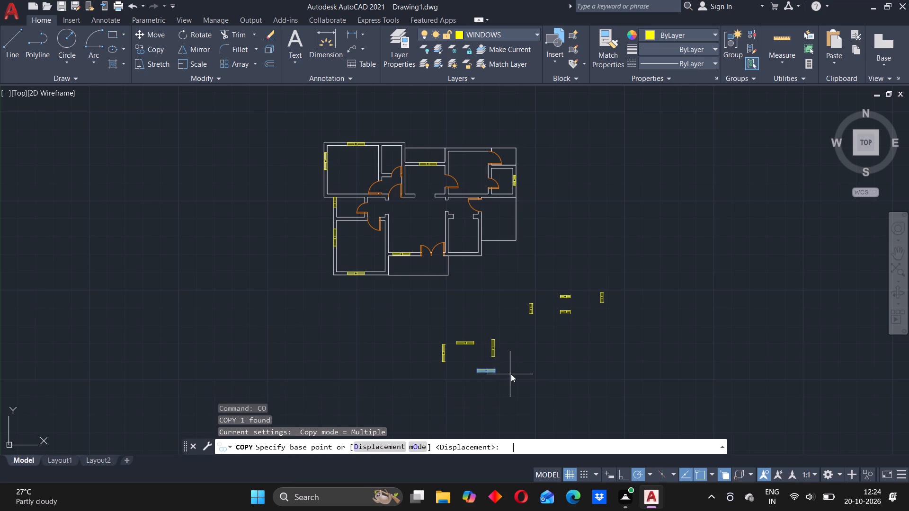
scroll(492, 362, up, 8)
click(495, 402)
scroll(489, 240, up, 5)
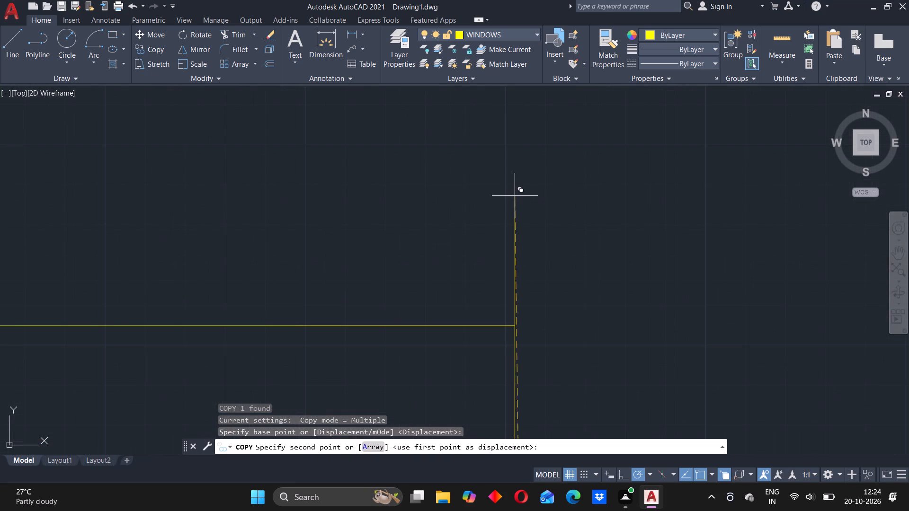
scroll(514, 194, up, 5)
scroll(514, 194, down, 15)
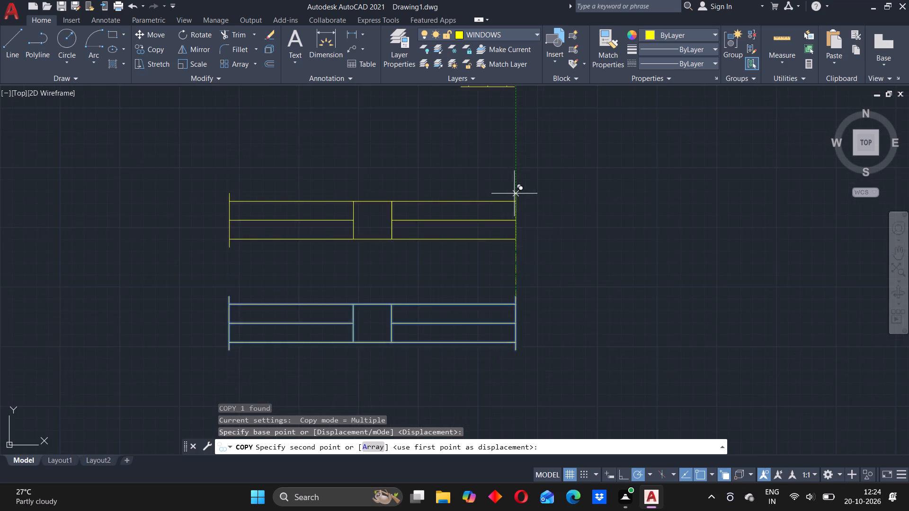
scroll(515, 193, down, 11)
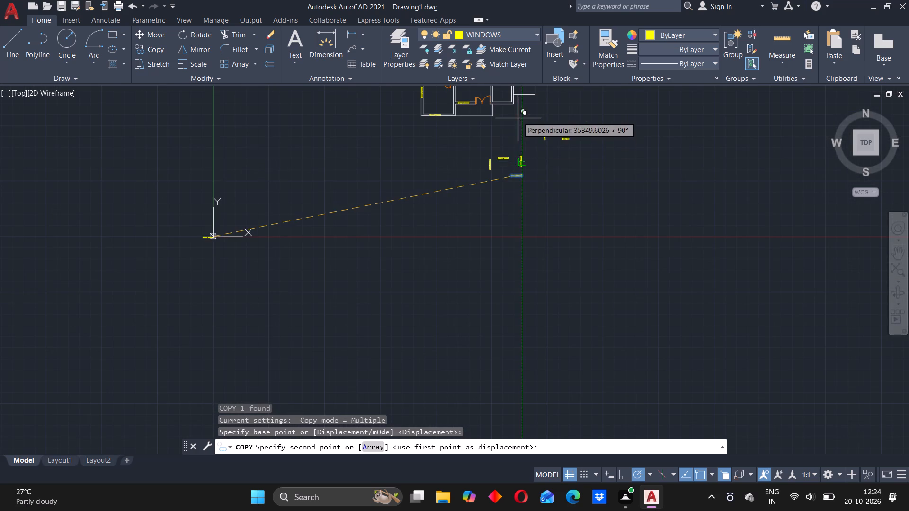
scroll(515, 114, down, 4)
scroll(509, 98, up, 5)
scroll(517, 95, down, 4)
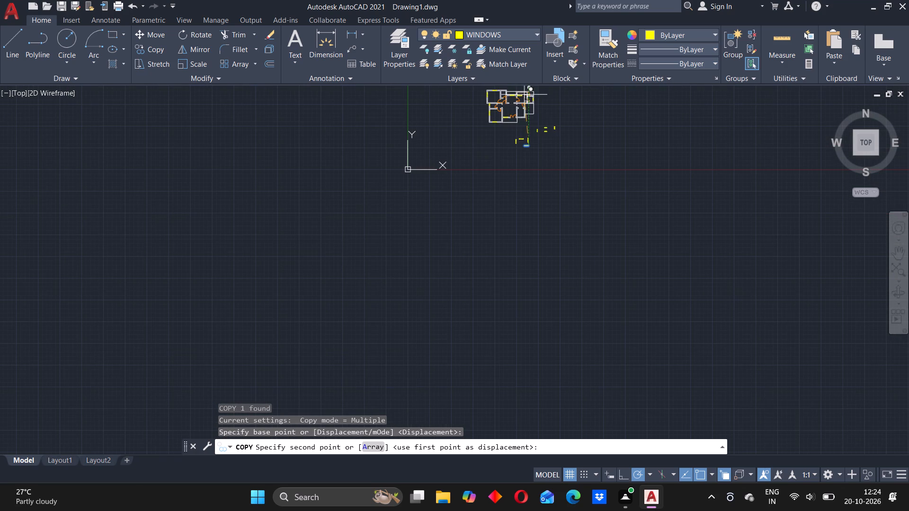
scroll(532, 86, up, 7)
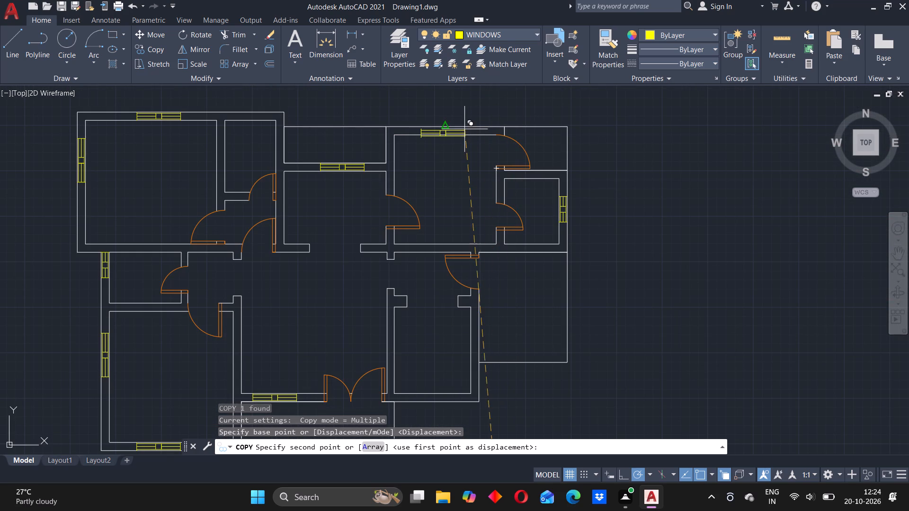
click(472, 126)
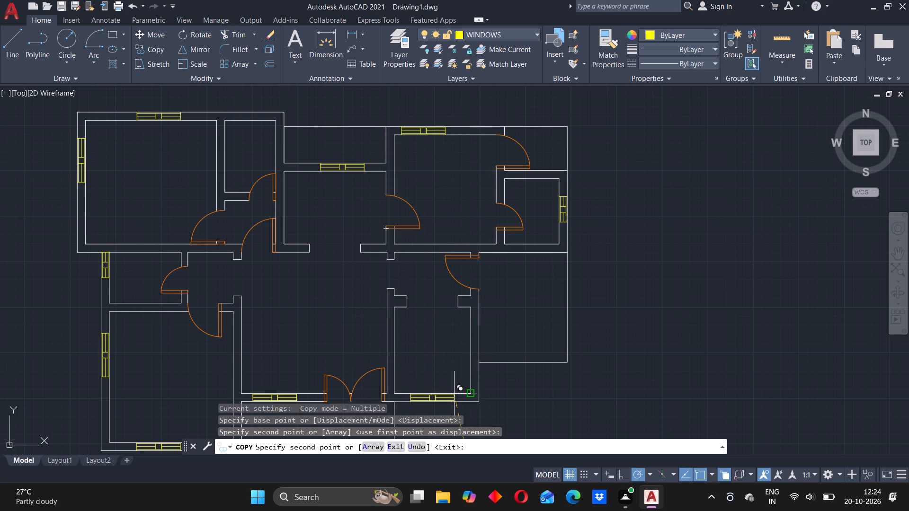
Place another copy in the lower right room's bottom wall, its upper right end on the inner right corner, and finish copying.
click(454, 394)
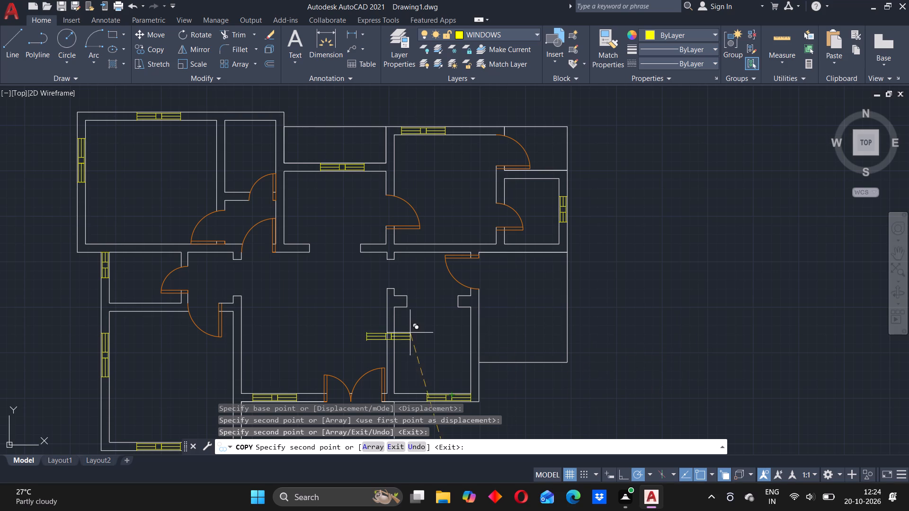
key(Escape)
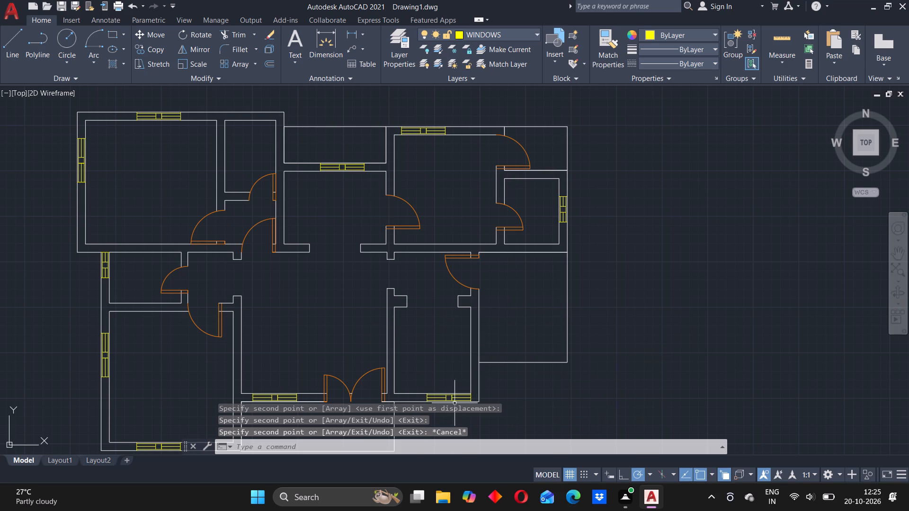
Move the window in the upper right room's top wall horizontally to the right from its centre, to about the middle of the wall.
scroll(584, 347, up, 4)
scroll(559, 348, down, 10)
scroll(526, 322, up, 3)
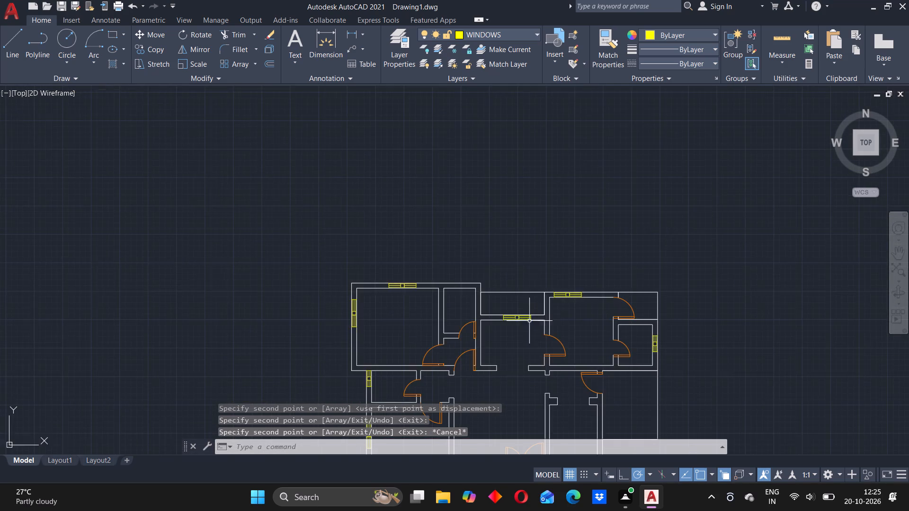
scroll(553, 311, up, 3)
click(553, 194)
click(708, 310)
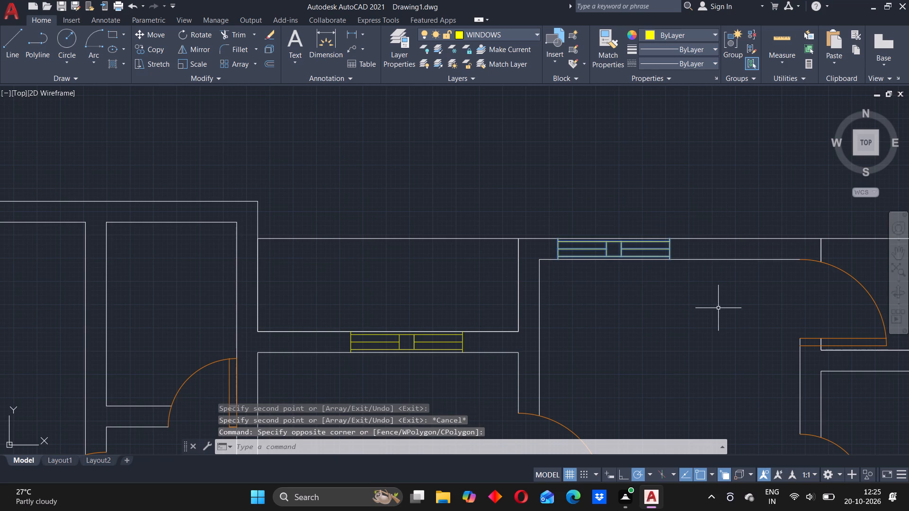
key(m)
key(Return)
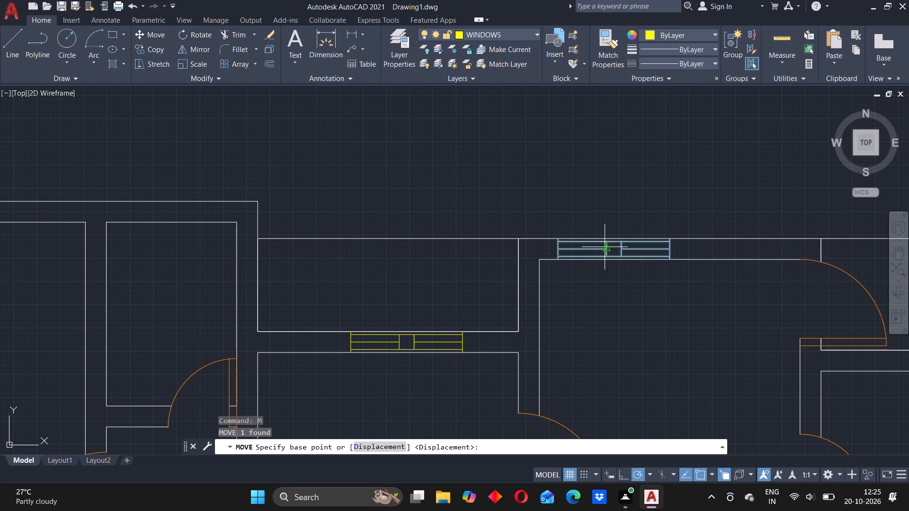
click(613, 250)
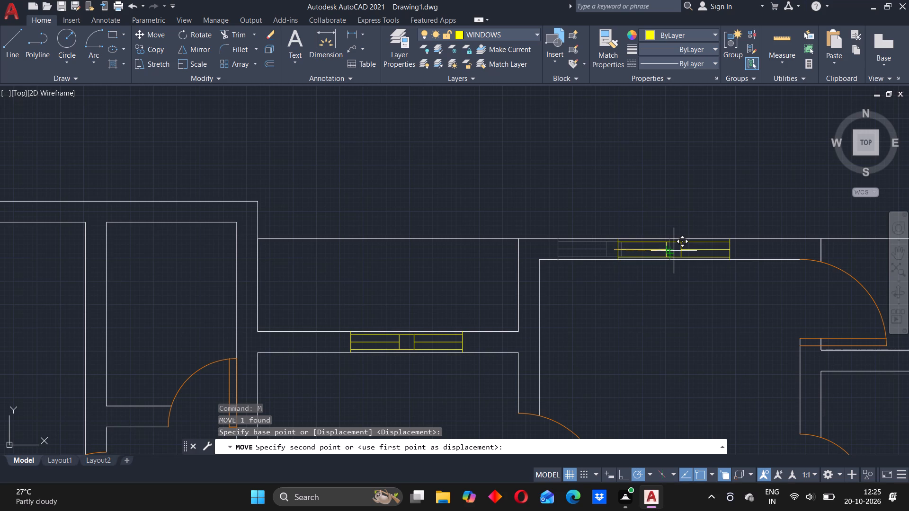
click(674, 251)
Move the window in the lower right room's bottom wall horizontally to the left from its centre, to about the middle of the wall.
scroll(687, 289, up, 2)
scroll(687, 289, down, 10)
scroll(680, 306, up, 3)
click(694, 385)
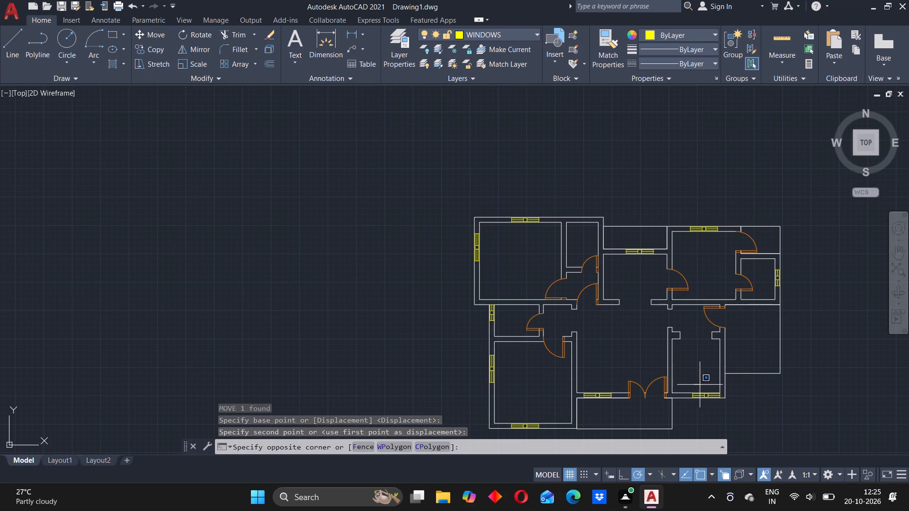
click(734, 421)
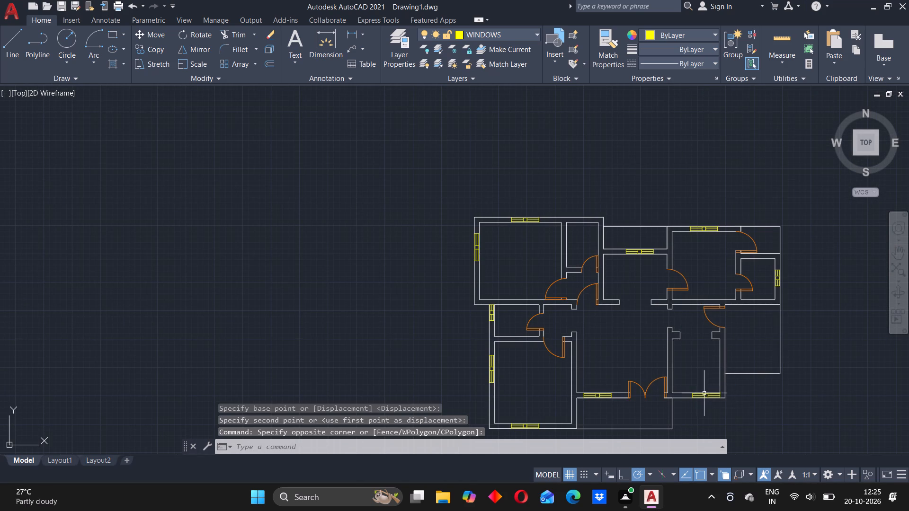
click(689, 385)
click(731, 411)
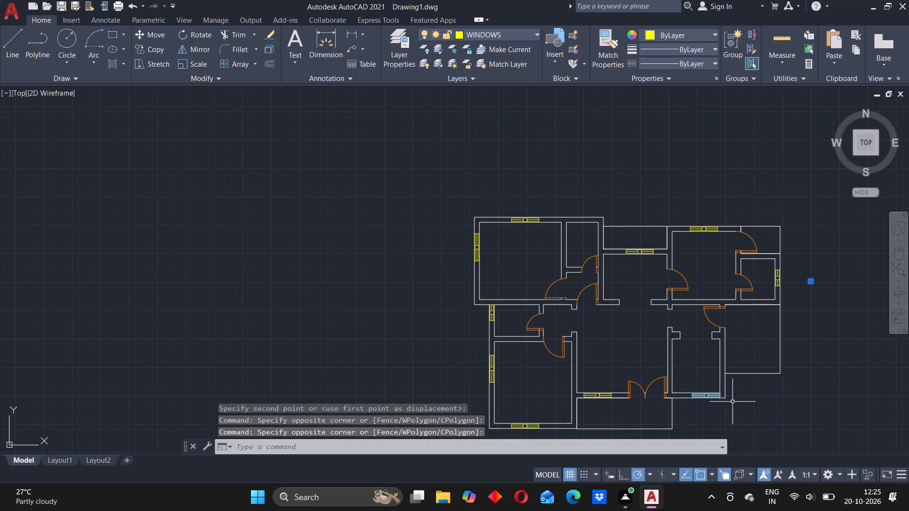
key(m)
key(Return)
scroll(707, 395, up, 4)
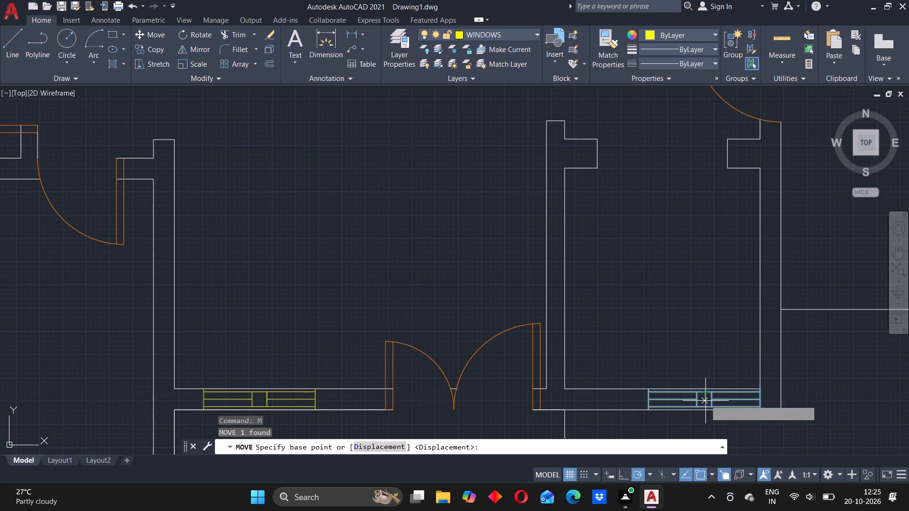
click(703, 400)
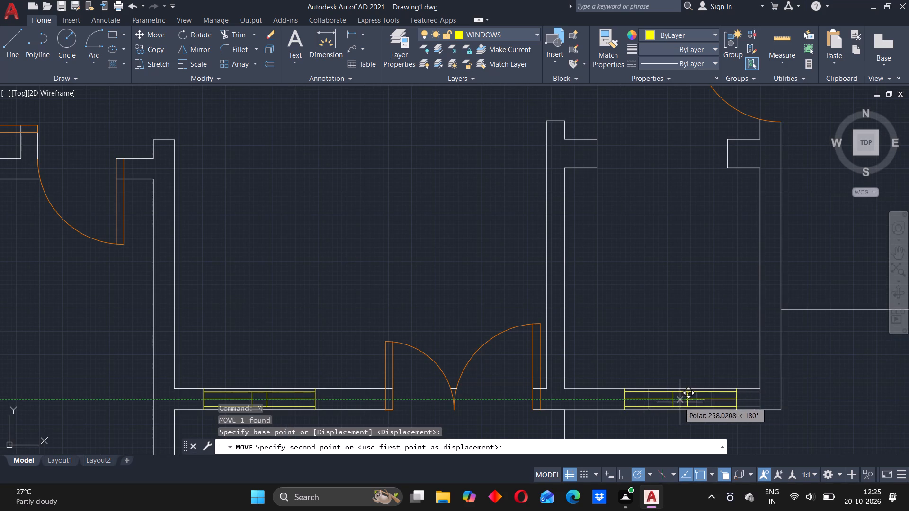
click(664, 402)
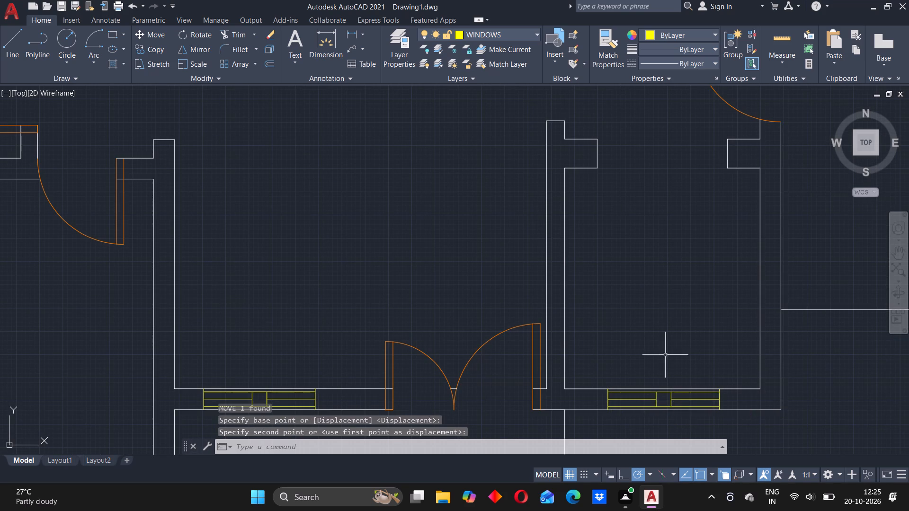
Move the short window in the small left room's left wall straight down about 388 units from its centre, to near mid-height.
scroll(657, 331, down, 4)
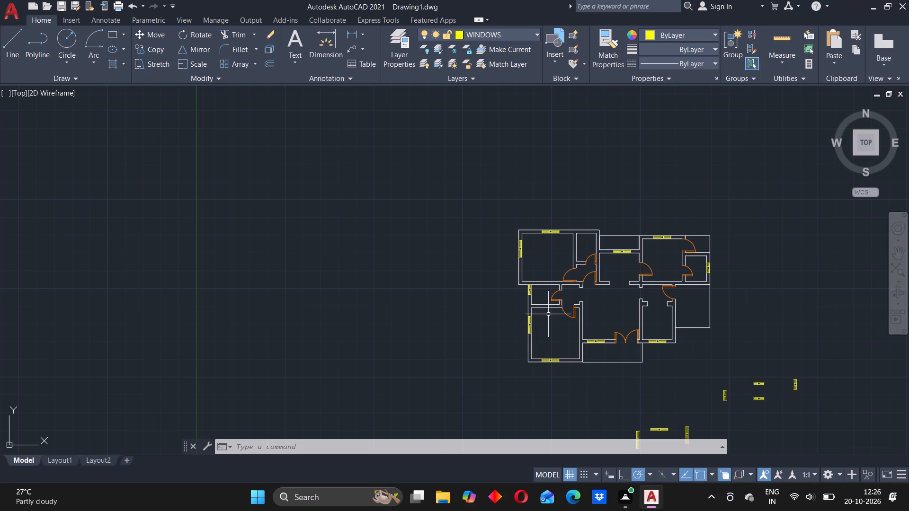
scroll(543, 319, up, 2)
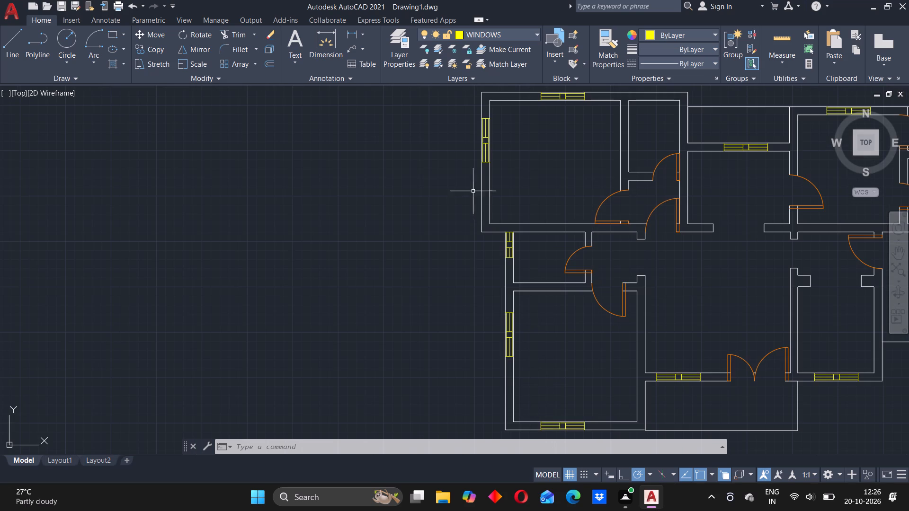
click(500, 228)
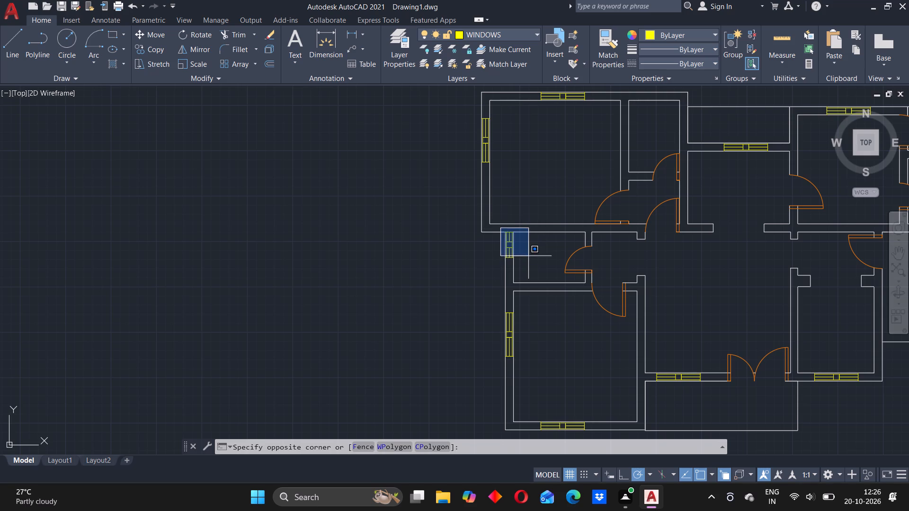
click(528, 265)
key(m)
key(Return)
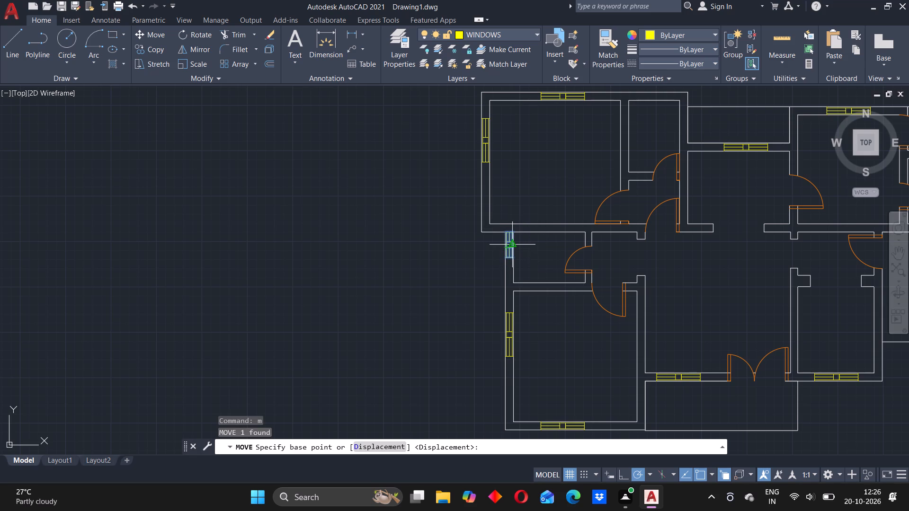
scroll(507, 247, up, 3)
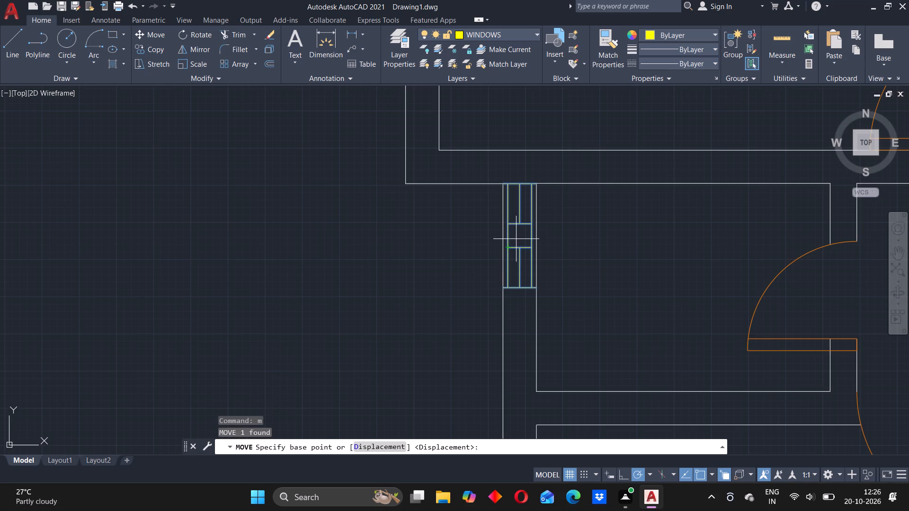
click(518, 237)
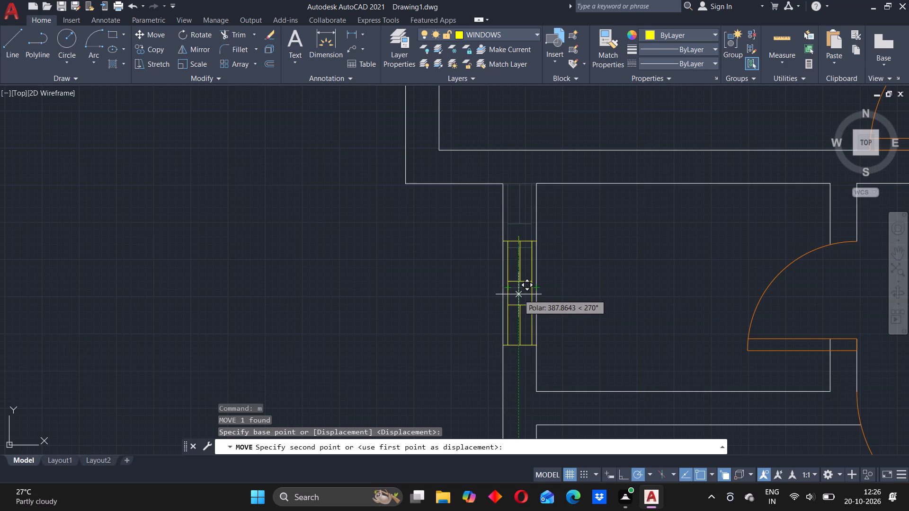
click(518, 294)
Move the long window in the upper left room's left wall straight down from its centre, to about the wall's mid-height.
scroll(535, 222, up, 3)
scroll(535, 222, down, 6)
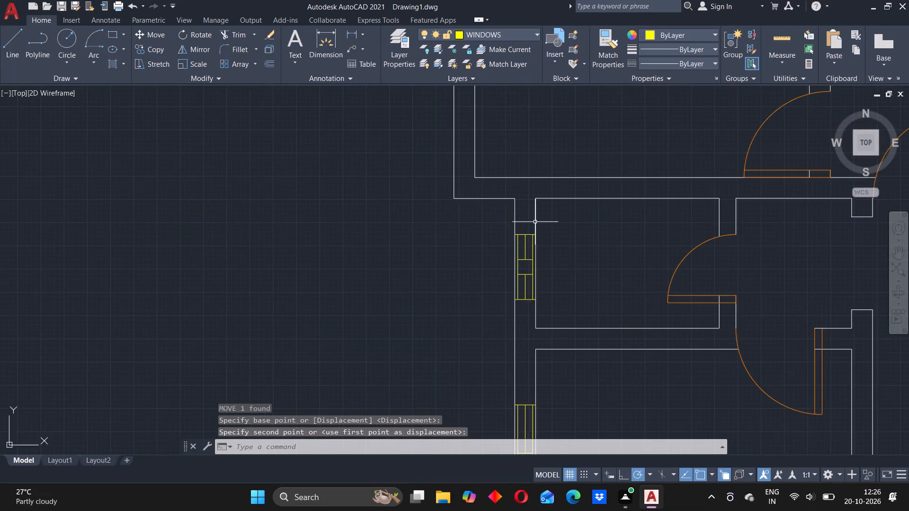
scroll(535, 222, down, 2)
scroll(523, 176, up, 4)
drag(488, 140, 492, 139)
click(576, 289)
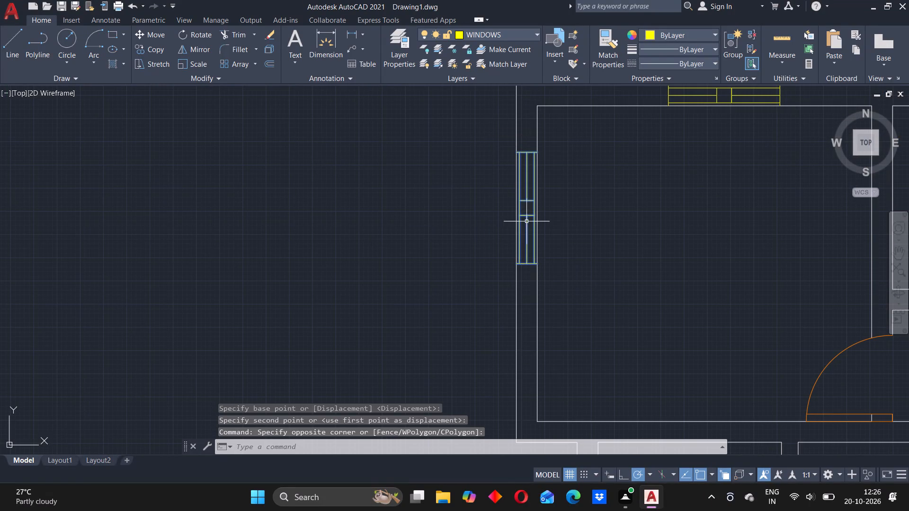
key(m)
key(Return)
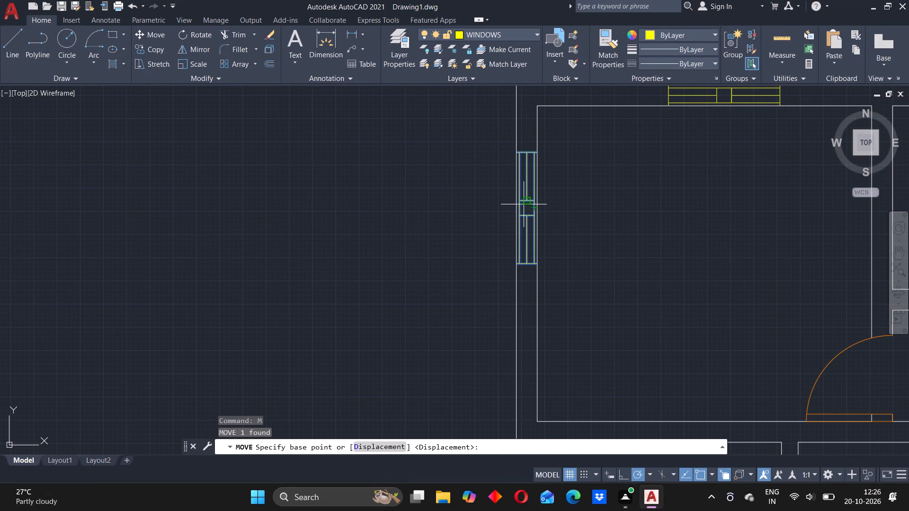
click(526, 210)
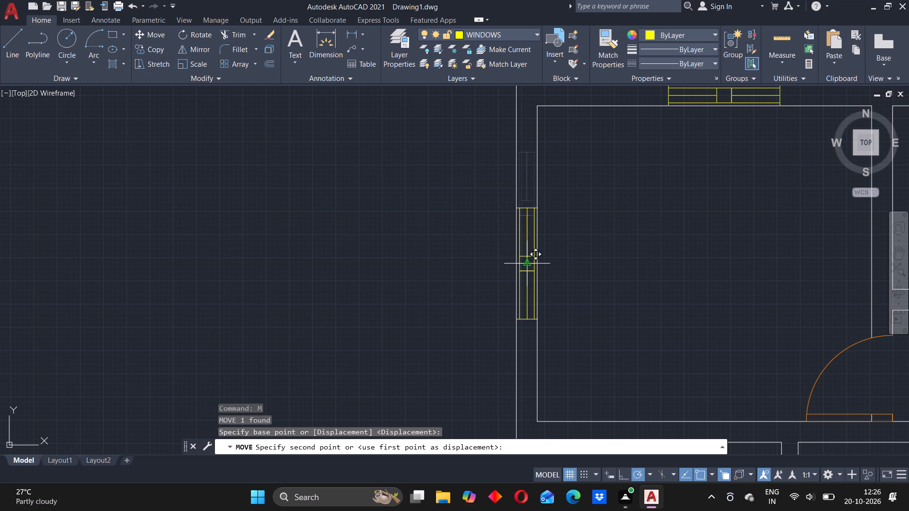
click(526, 266)
Move the window in the upper left room's top wall horizontally to the left from its centre, to near the middle of the wall.
scroll(686, 160, down, 2)
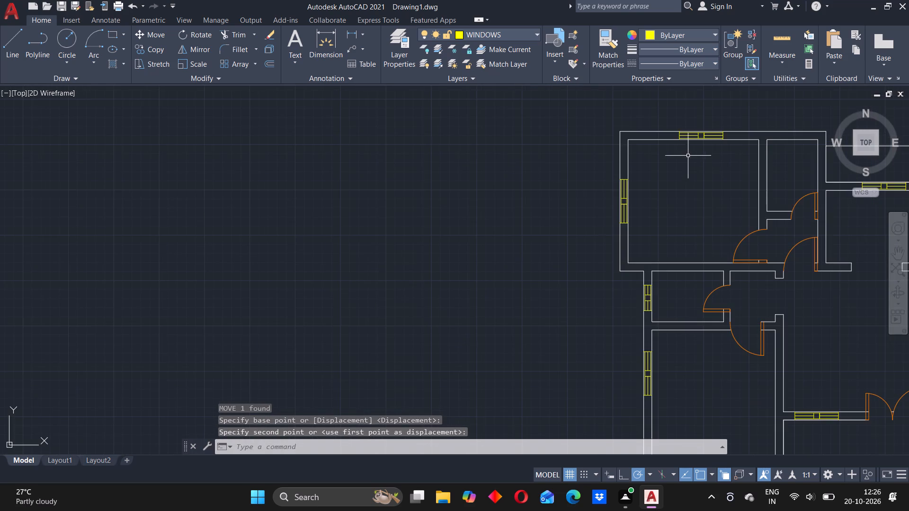
scroll(699, 137, up, 1)
drag(656, 114, 684, 114)
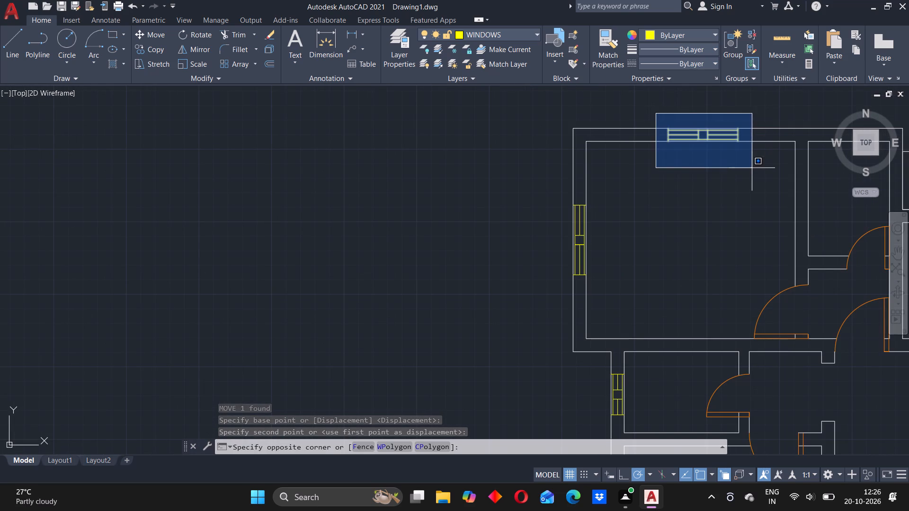
click(752, 168)
key(m)
key(Return)
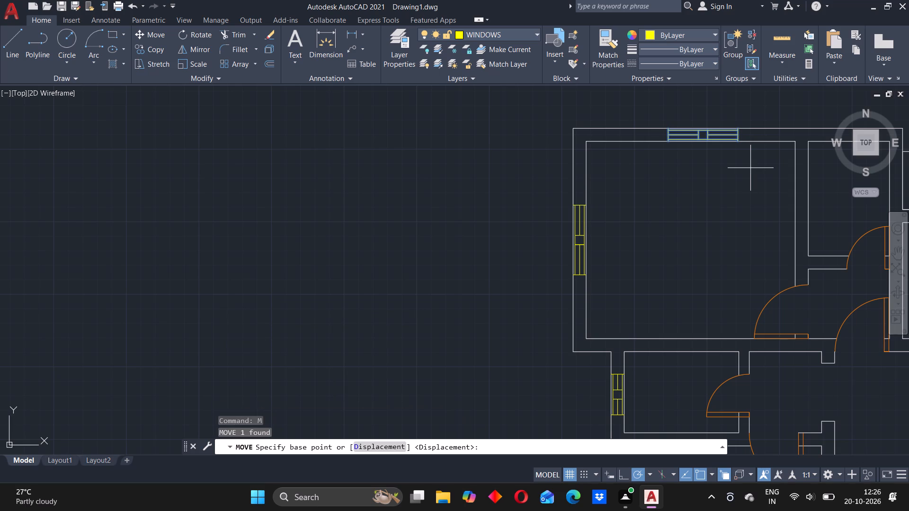
click(704, 134)
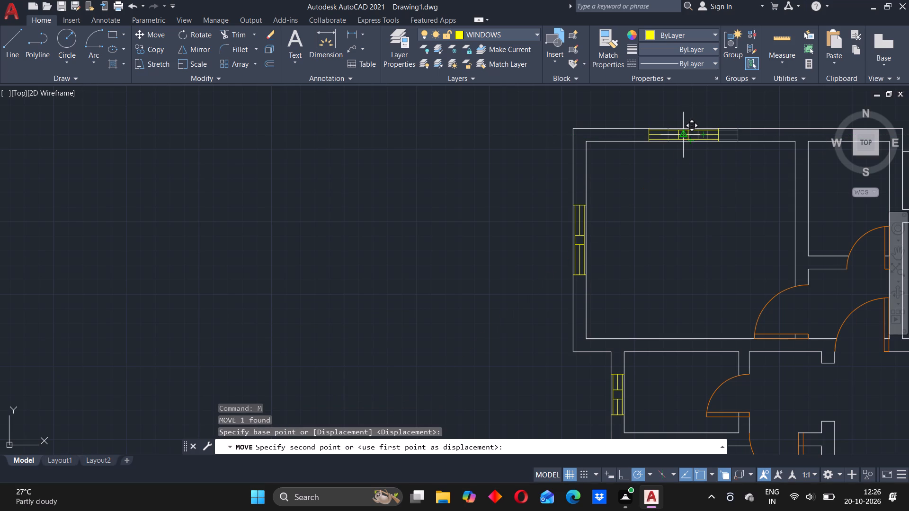
click(685, 135)
scroll(805, 433, down, 3)
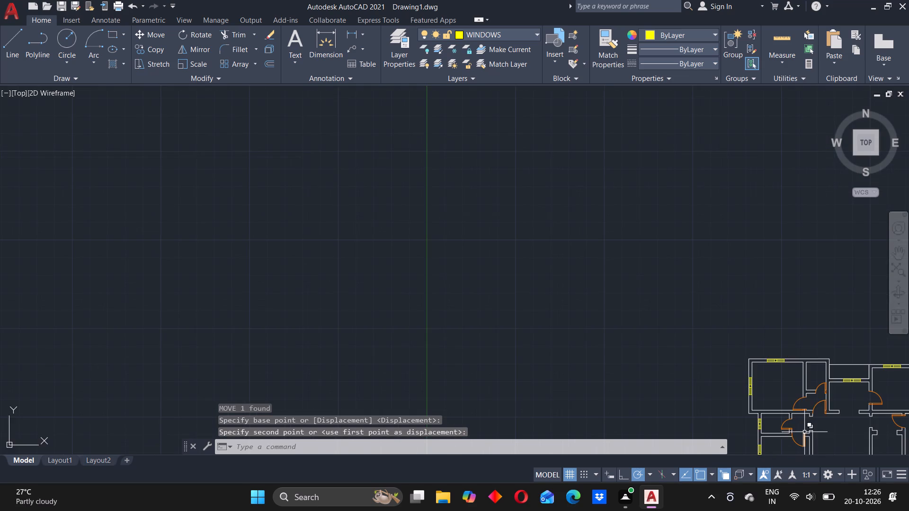
Move the long window in the lower left room's left wall straight down from its centre, to near the wall's mid-height.
scroll(803, 431, up, 3)
scroll(794, 426, down, 3)
middle_drag(838, 411, 576, 224)
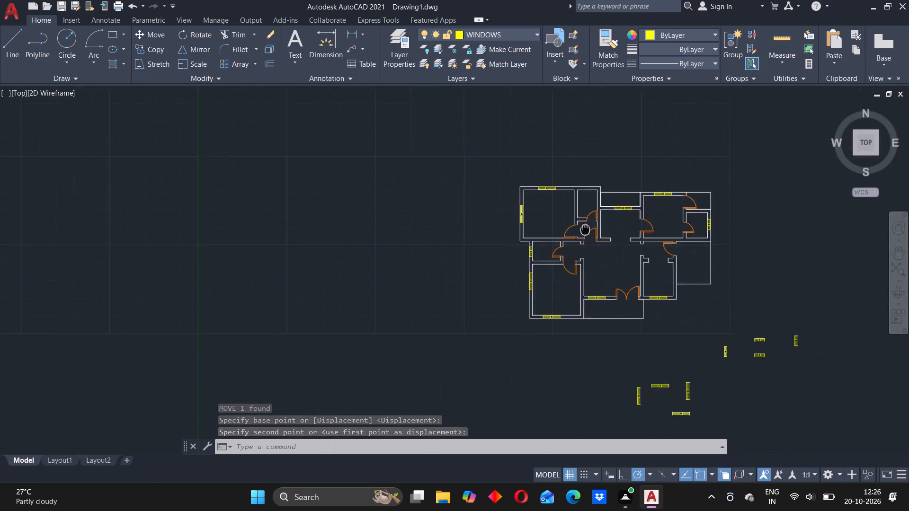
middle_drag(576, 224, 548, 212)
scroll(448, 271, up, 3)
drag(472, 194, 472, 194)
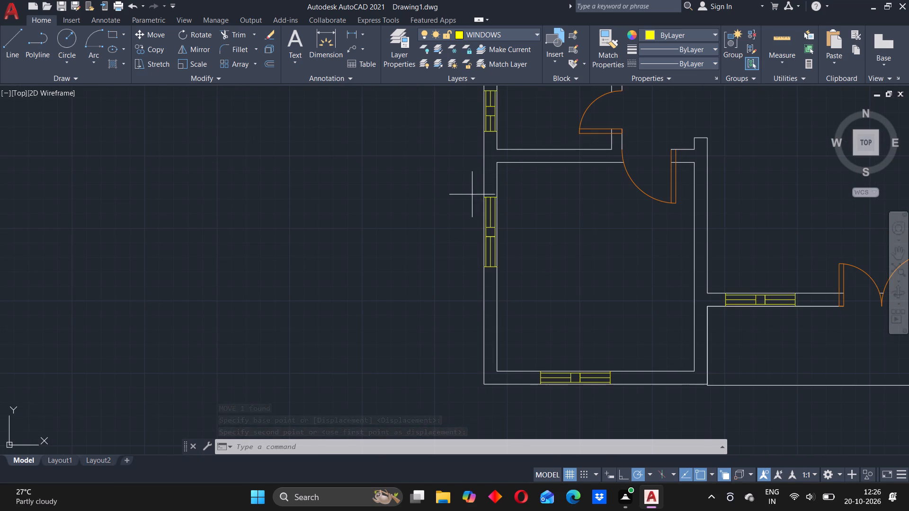
drag(472, 194, 480, 185)
click(516, 279)
key(m)
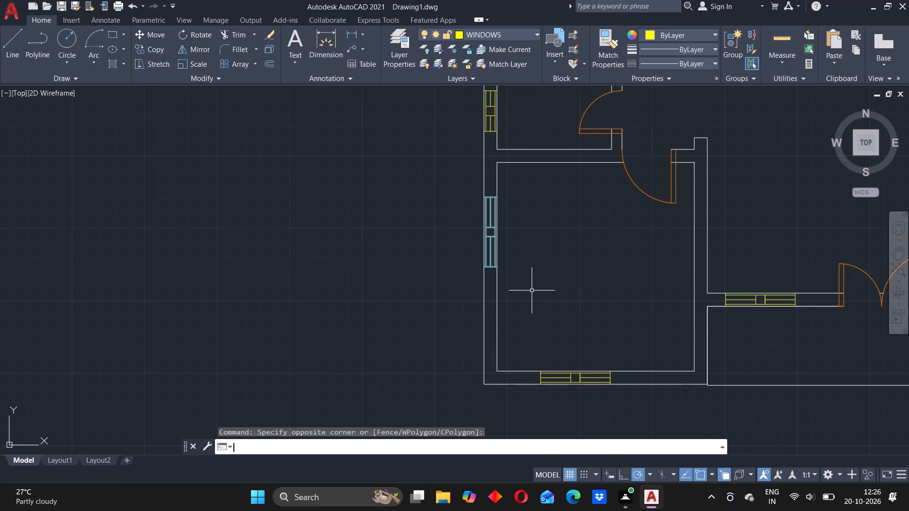
key(Return)
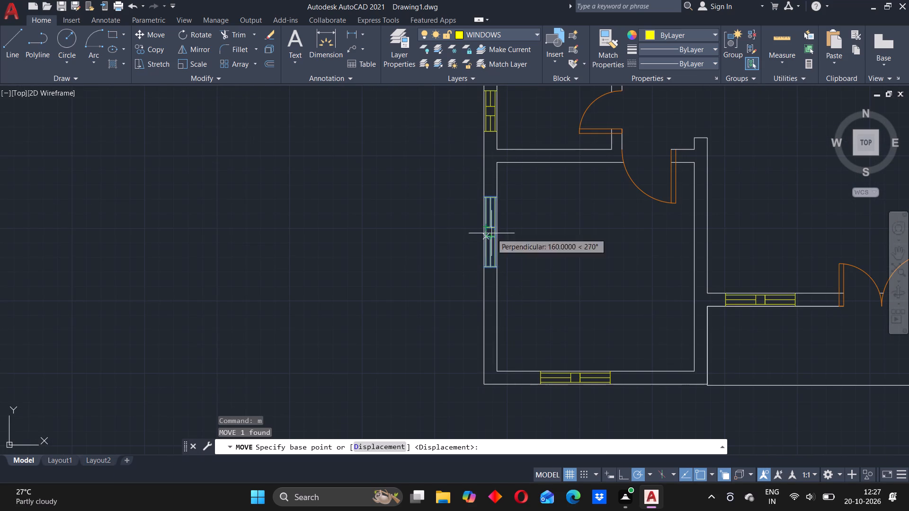
click(490, 231)
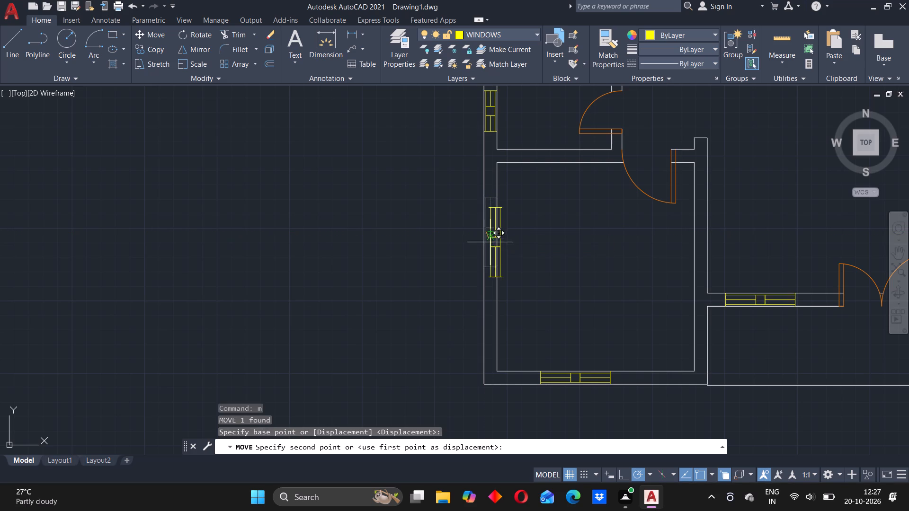
click(484, 251)
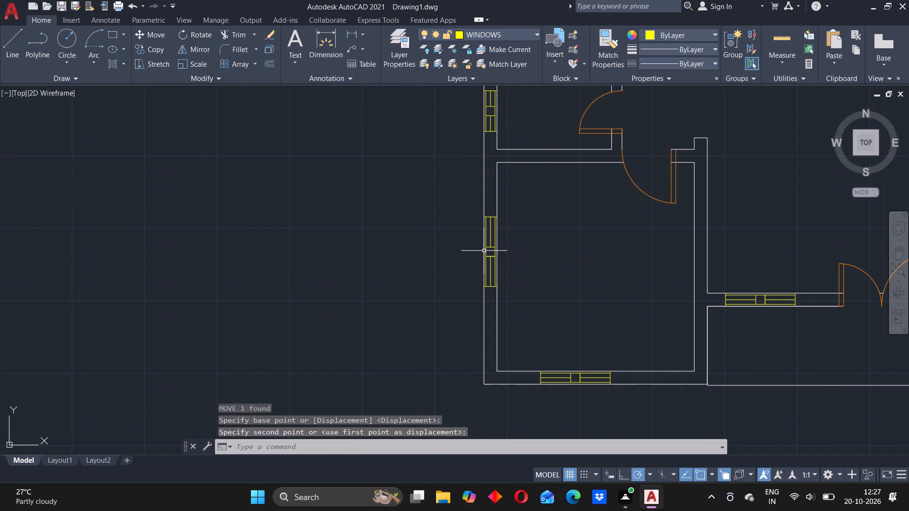
Move the window in the wall beside the double entrance door horizontally to the right about 200 units from its centre.
click(710, 284)
click(824, 350)
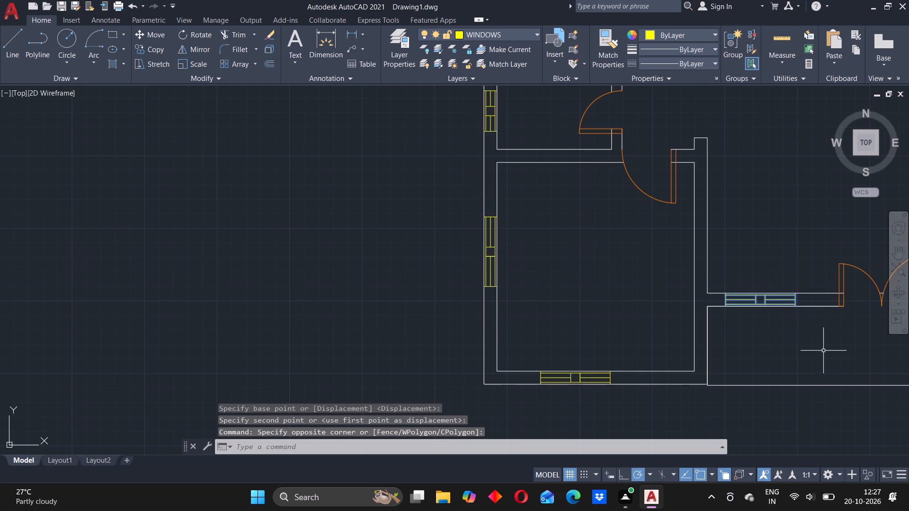
key(m)
key(Return)
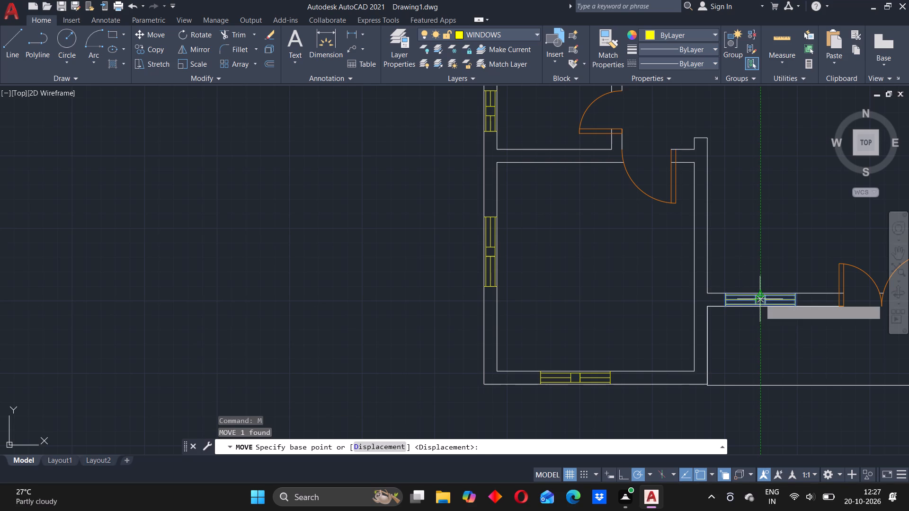
scroll(760, 299, up, 2)
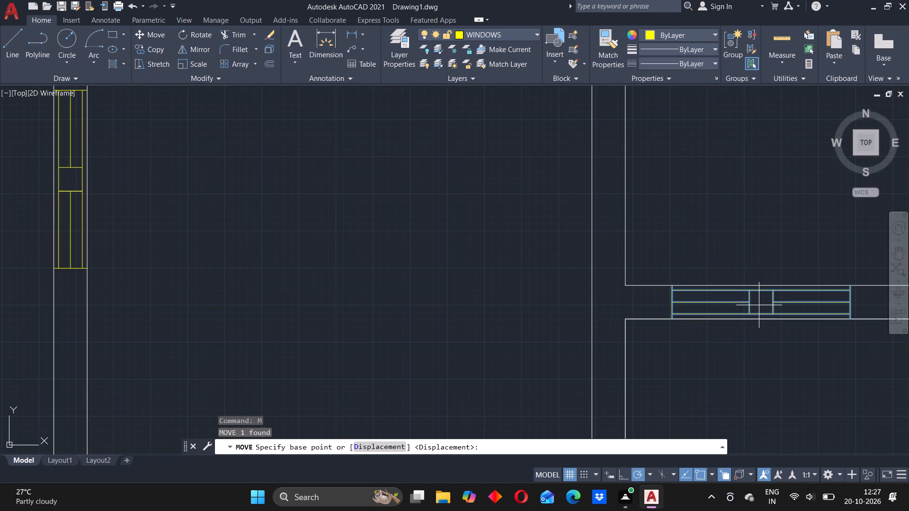
click(758, 303)
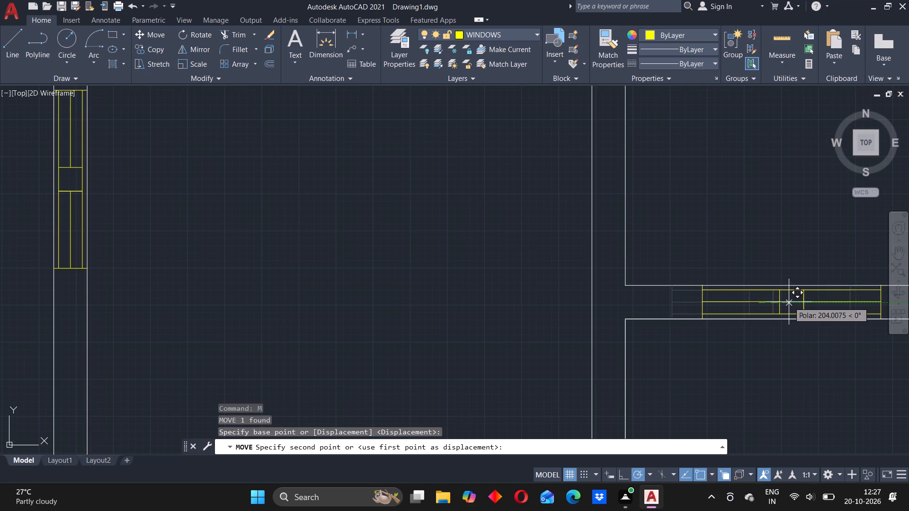
click(790, 302)
Move the window in the upper middle room's top wall horizontally to the left from its centre, to about the wall's middle.
scroll(811, 322, up, 2)
scroll(811, 322, down, 7)
scroll(854, 297, up, 1)
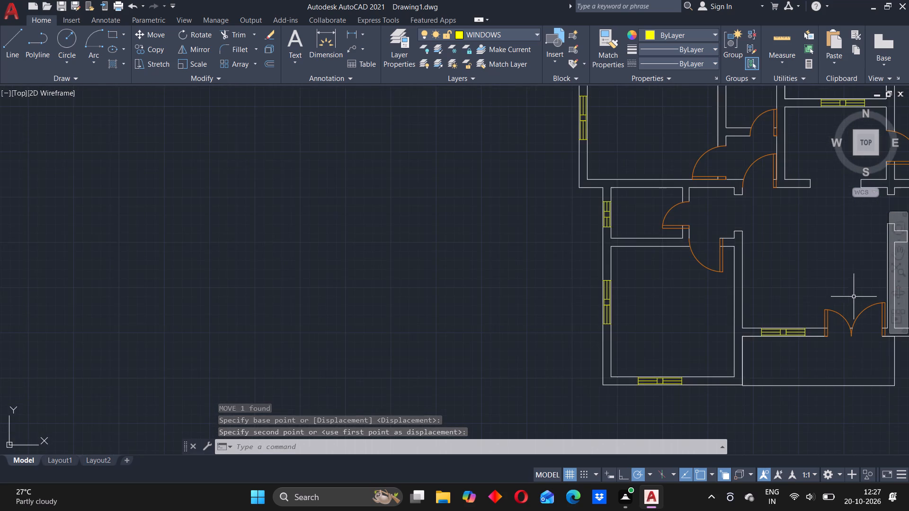
middle_drag(851, 295, 643, 326)
scroll(615, 148, up, 1)
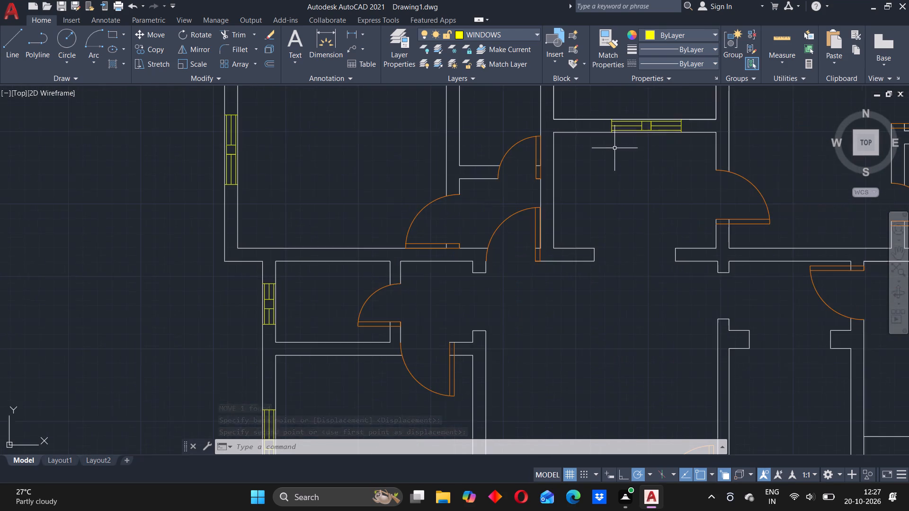
scroll(622, 135, down, 2)
middle_drag(638, 174, 627, 233)
scroll(622, 208, up, 2)
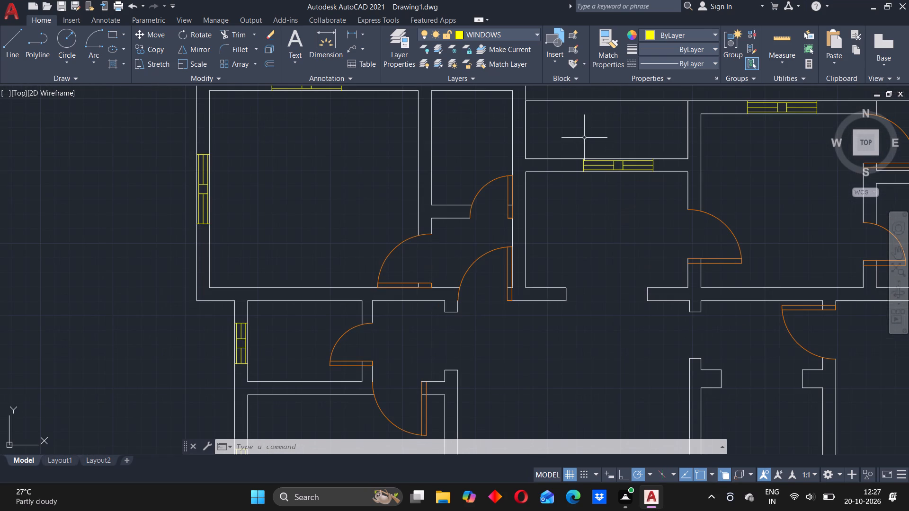
drag(576, 145, 582, 145)
click(663, 198)
key(m)
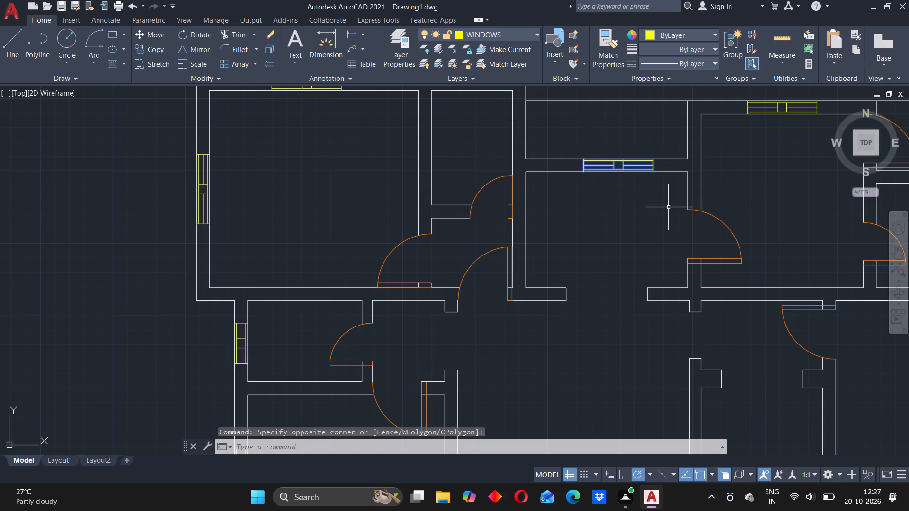
key(Return)
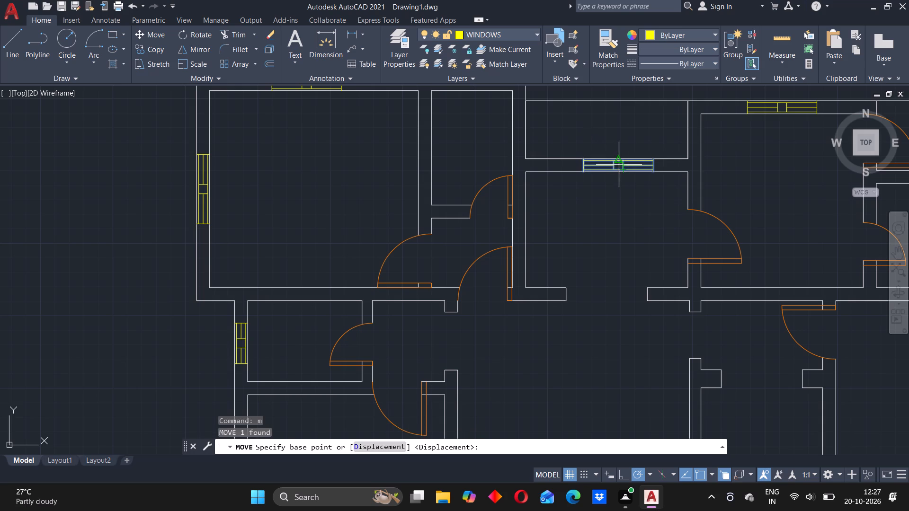
click(618, 165)
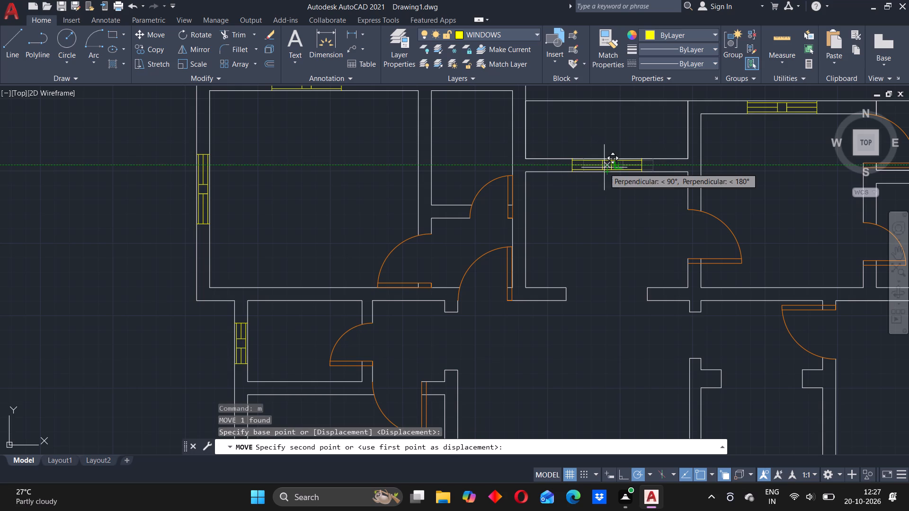
click(604, 167)
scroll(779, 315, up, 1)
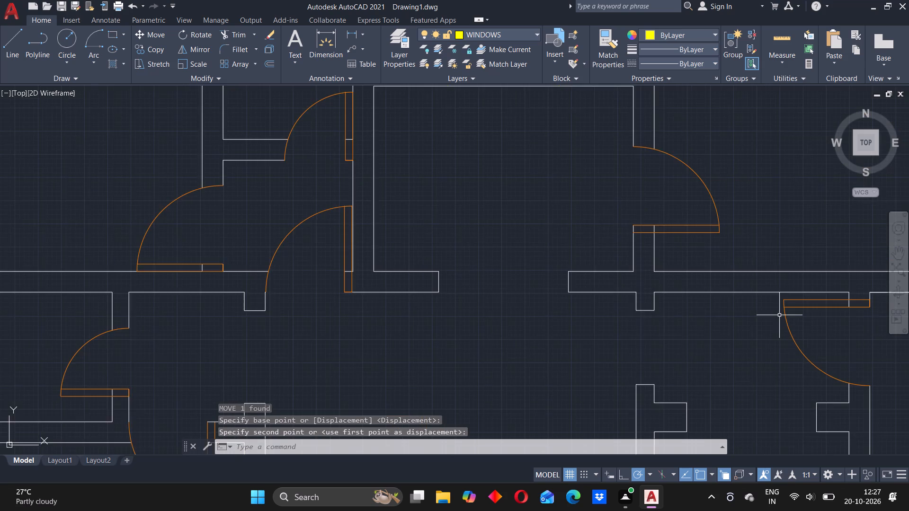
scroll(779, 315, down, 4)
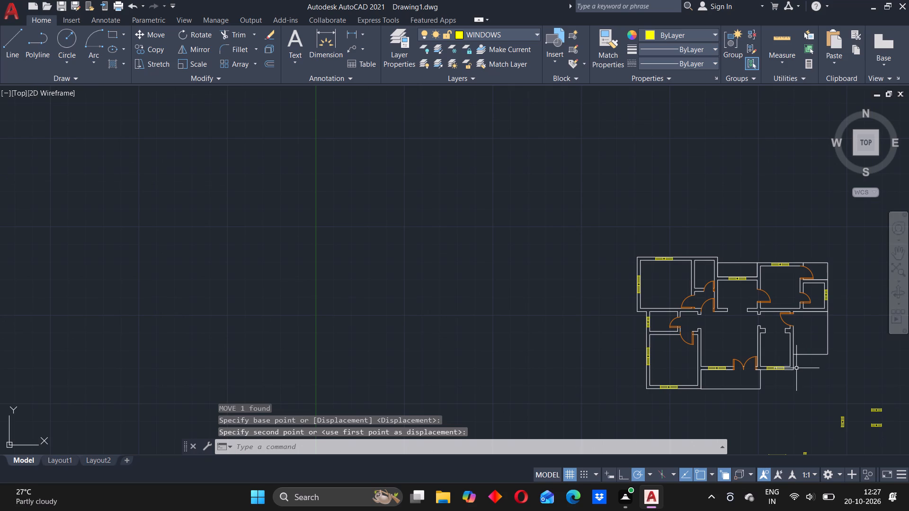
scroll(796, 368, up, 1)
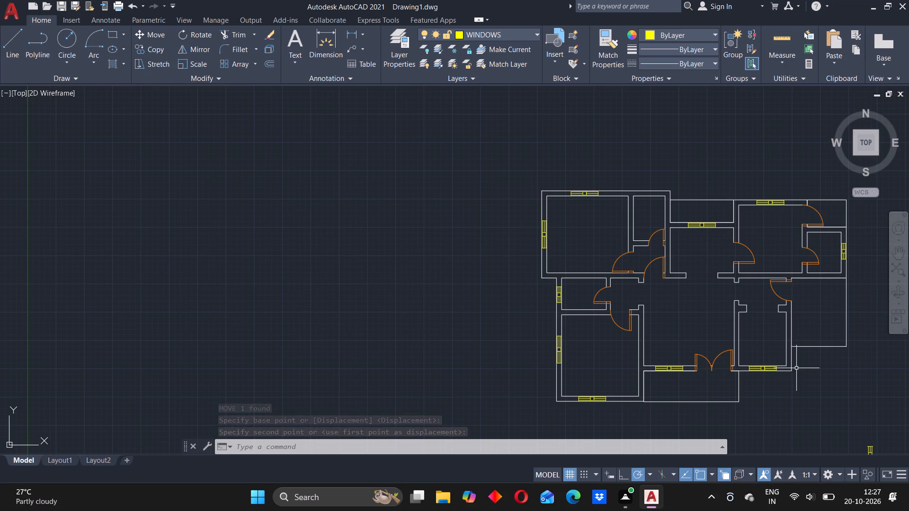
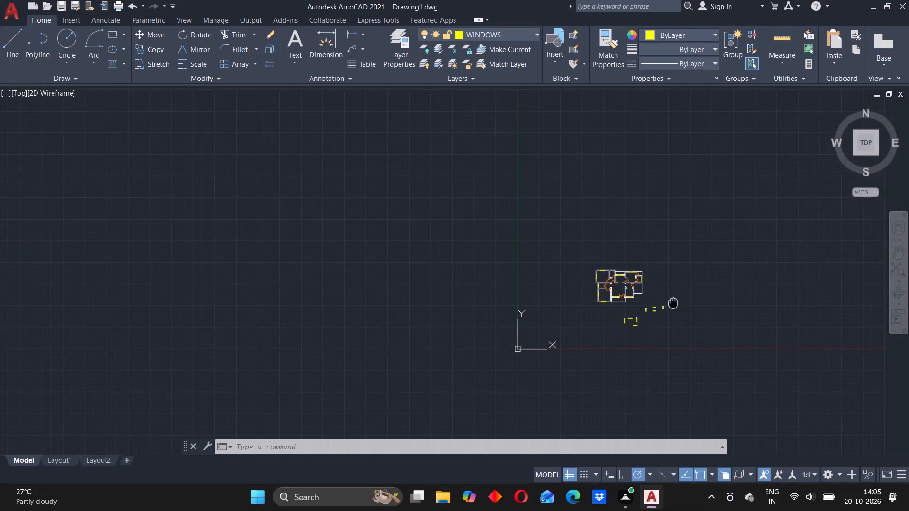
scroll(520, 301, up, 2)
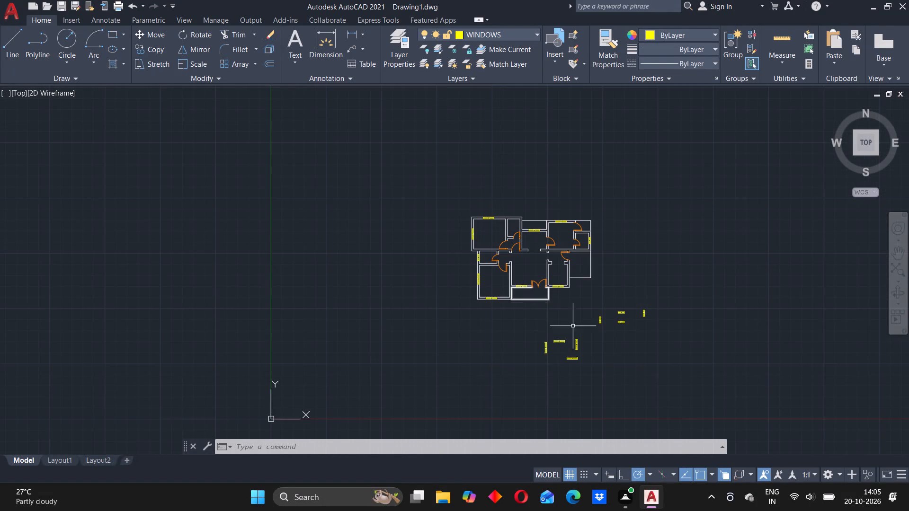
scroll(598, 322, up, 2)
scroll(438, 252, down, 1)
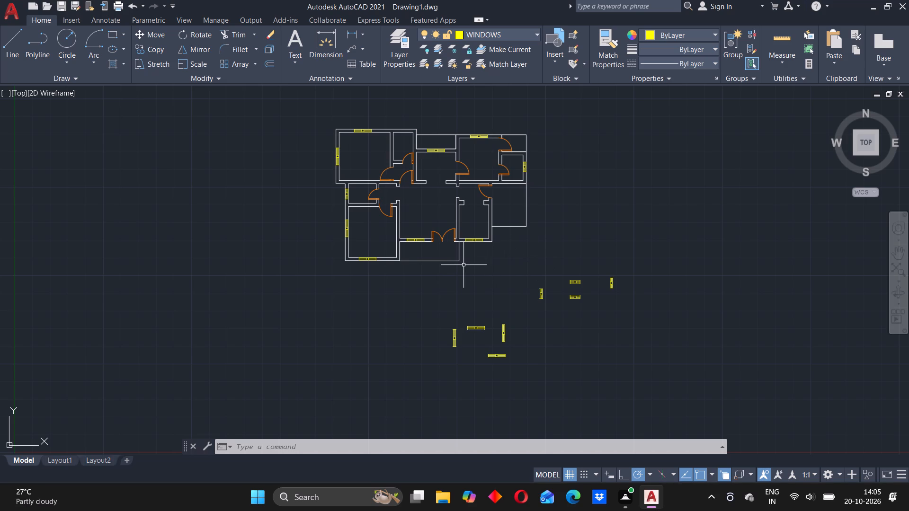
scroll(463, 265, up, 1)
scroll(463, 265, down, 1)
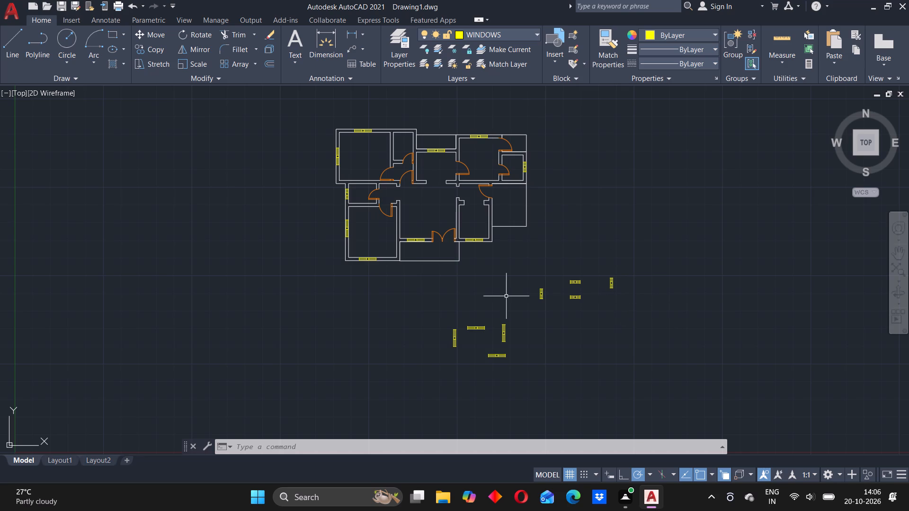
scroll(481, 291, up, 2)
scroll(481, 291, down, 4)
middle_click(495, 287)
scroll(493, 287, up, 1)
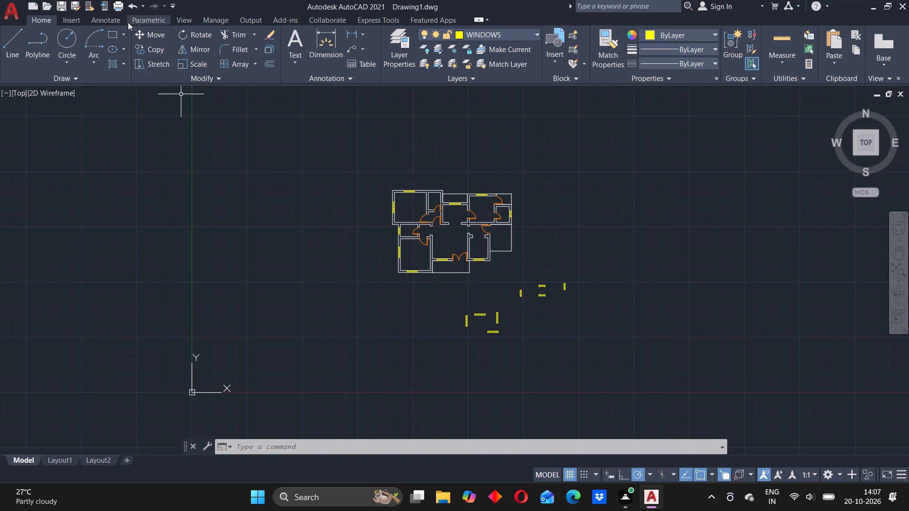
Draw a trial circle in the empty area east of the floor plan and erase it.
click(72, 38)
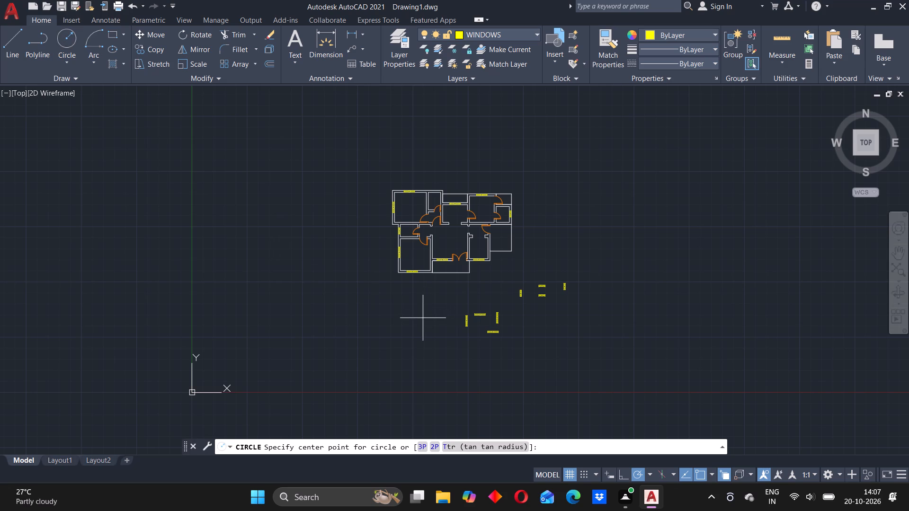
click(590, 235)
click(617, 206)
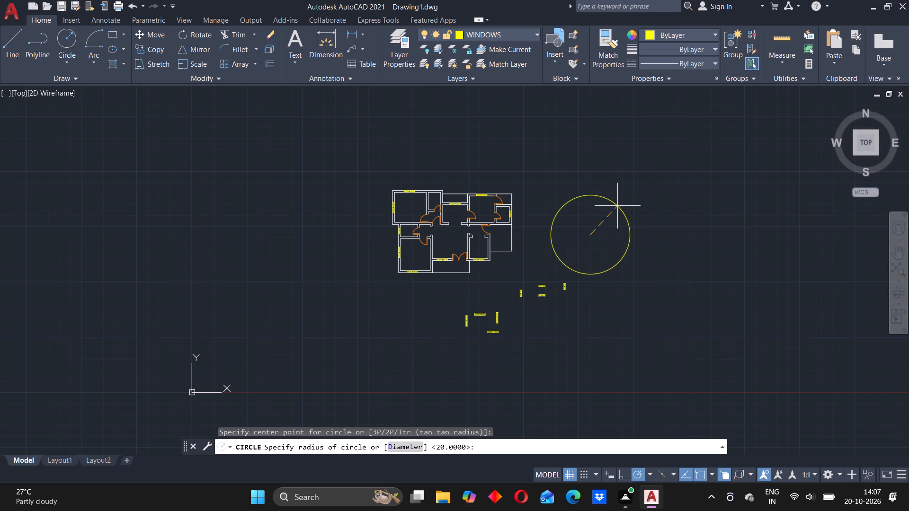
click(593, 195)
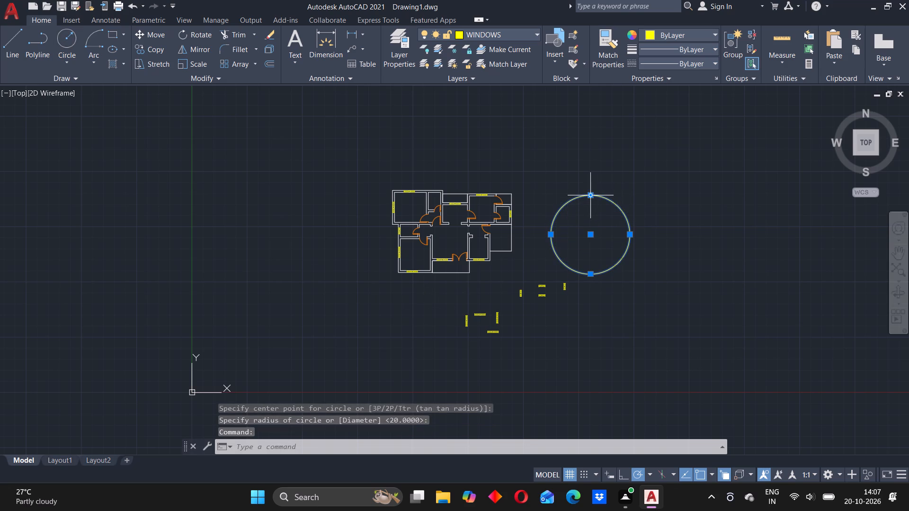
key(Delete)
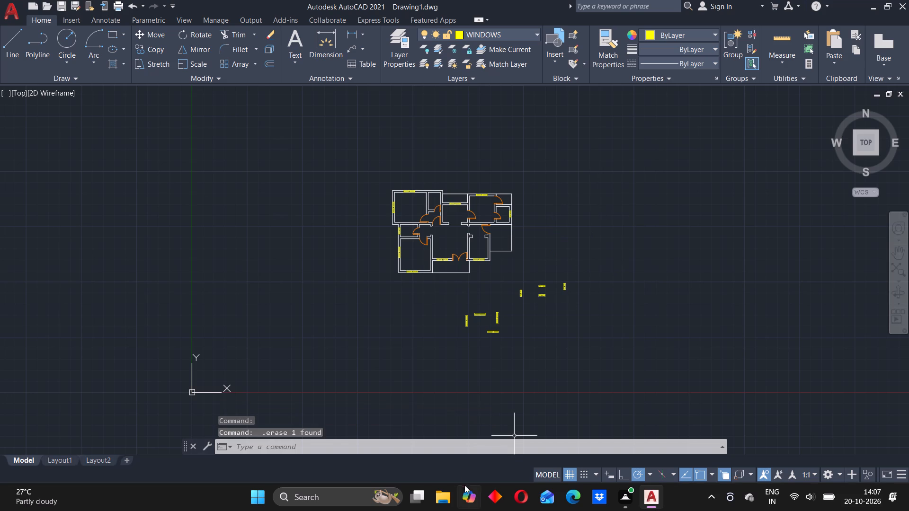
In File Explorer, open the log Drawing1_11fd6eb0f from New folder in Downloads, examine its latest command entries, and close it.
click(448, 497)
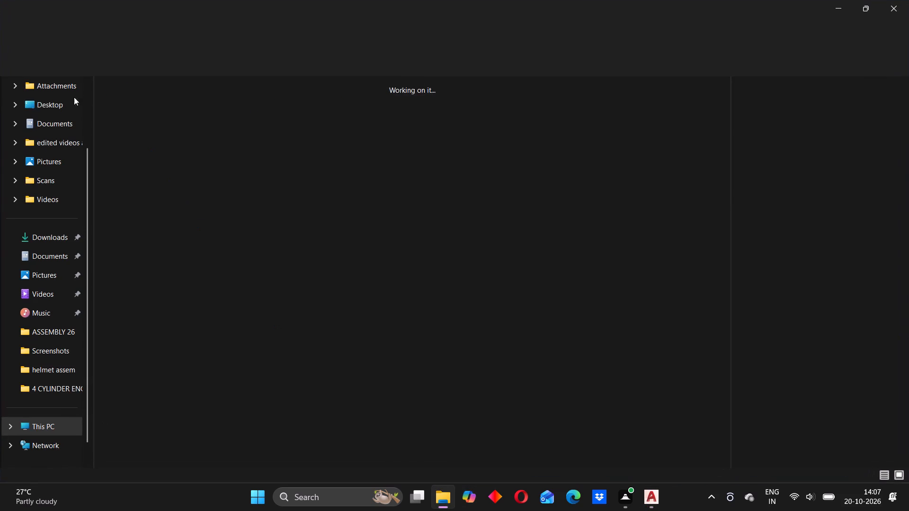
click(25, 238)
double_click(154, 132)
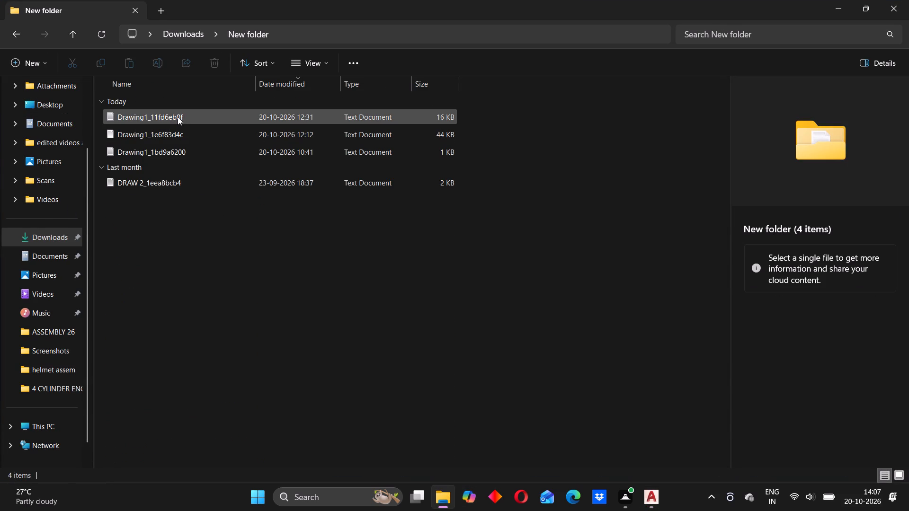
click(103, 35)
double_click(204, 118)
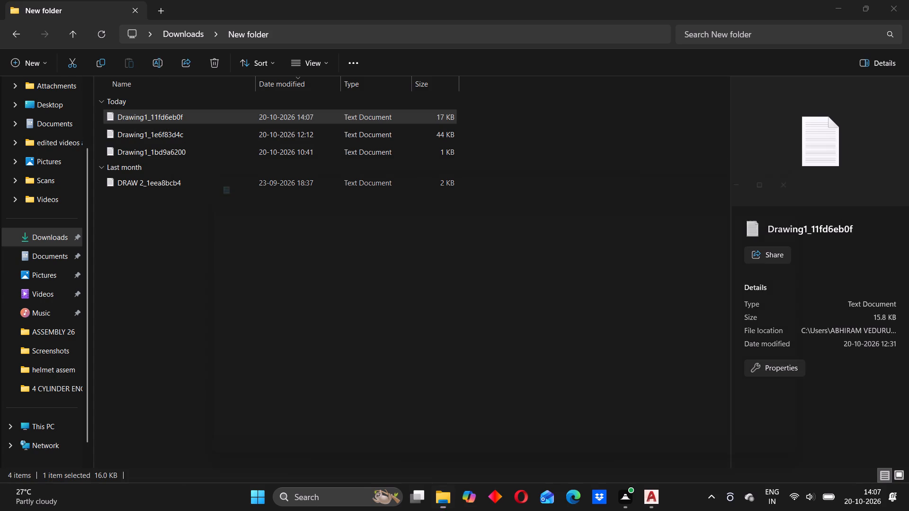
scroll(331, 309, down, 17)
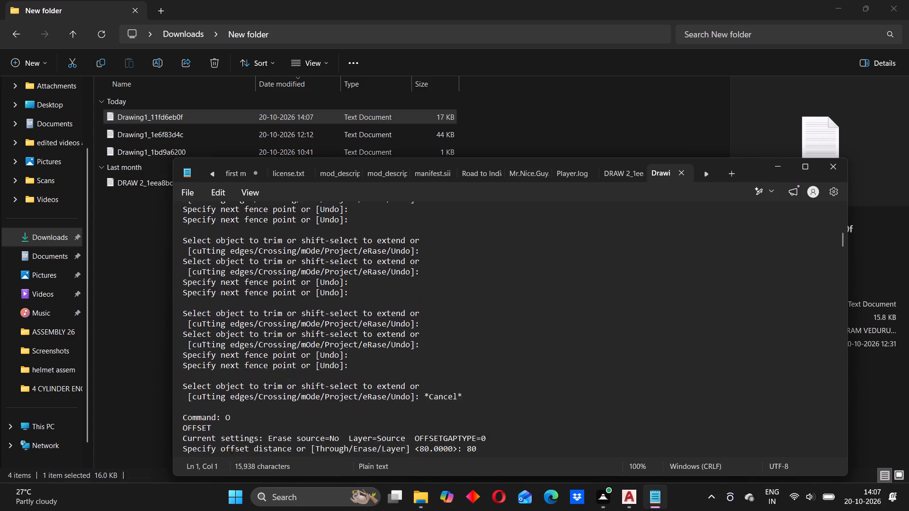
scroll(324, 371, down, 20)
scroll(324, 371, down, 20)
scroll(324, 371, down, 2)
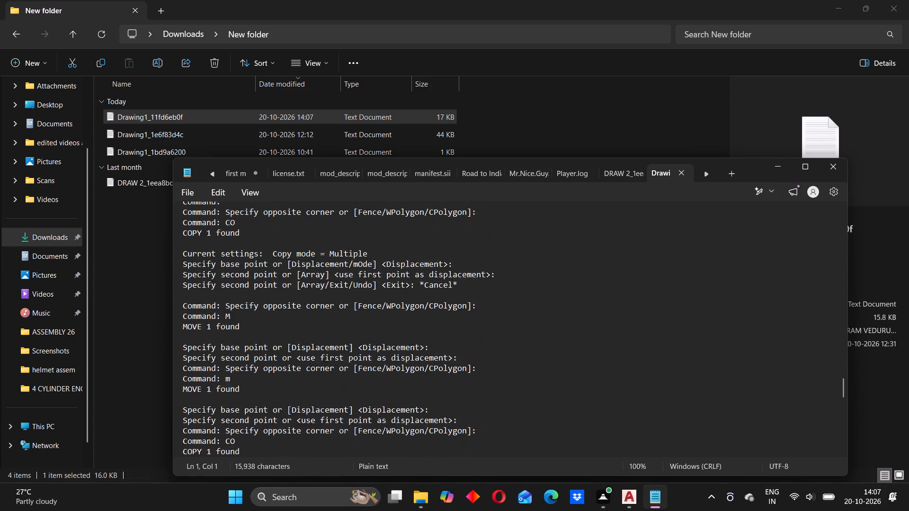
scroll(347, 415, down, 20)
scroll(347, 415, down, 7)
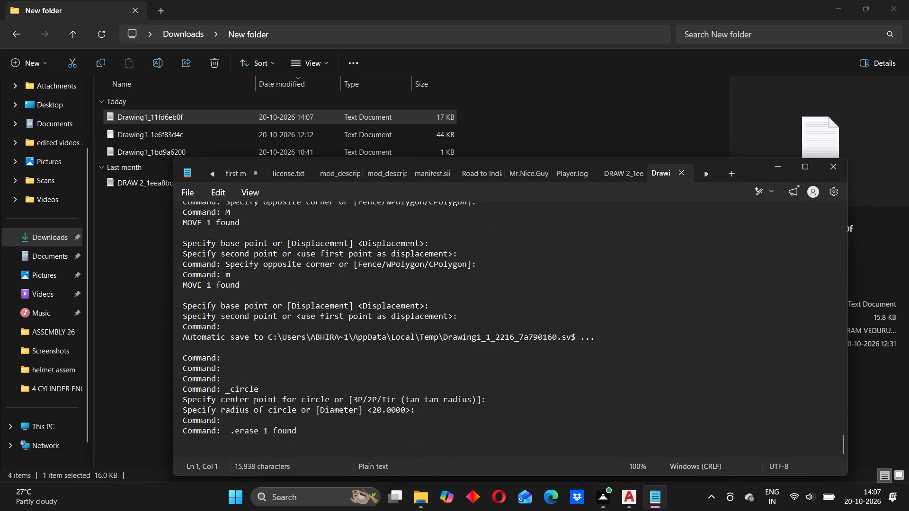
click(824, 173)
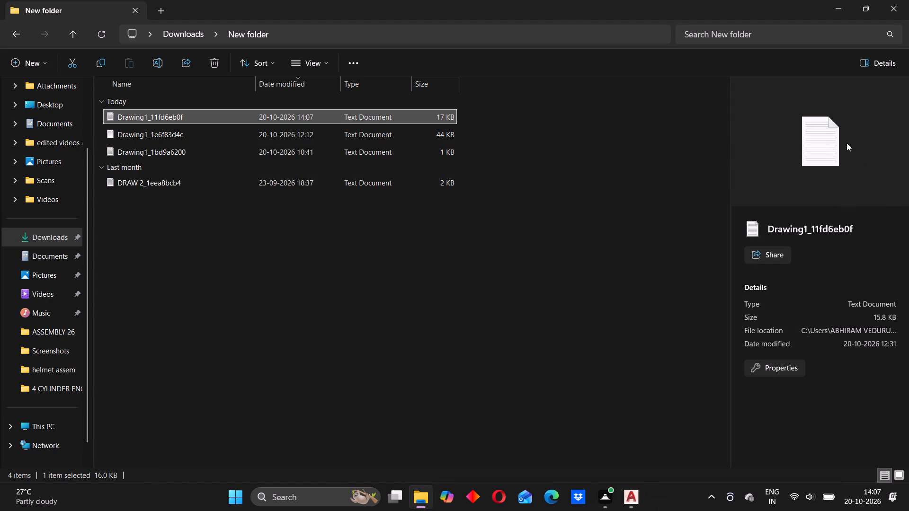
click(899, 7)
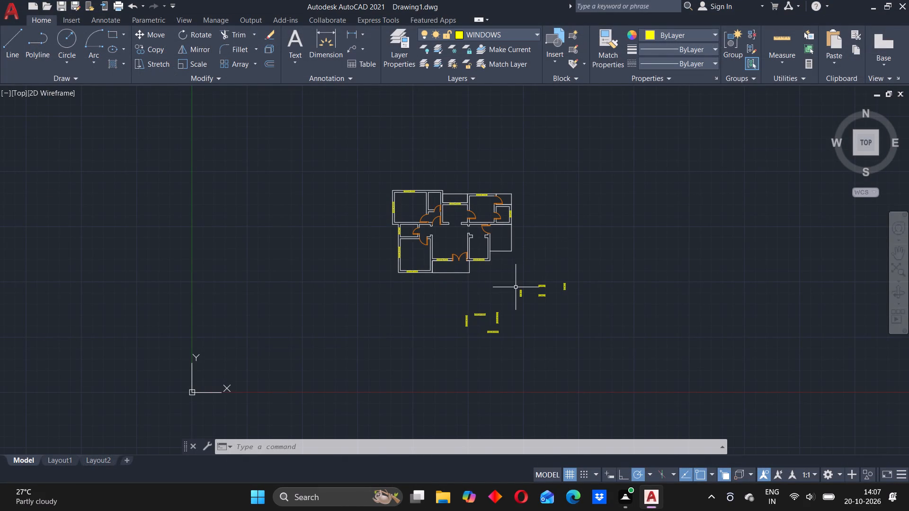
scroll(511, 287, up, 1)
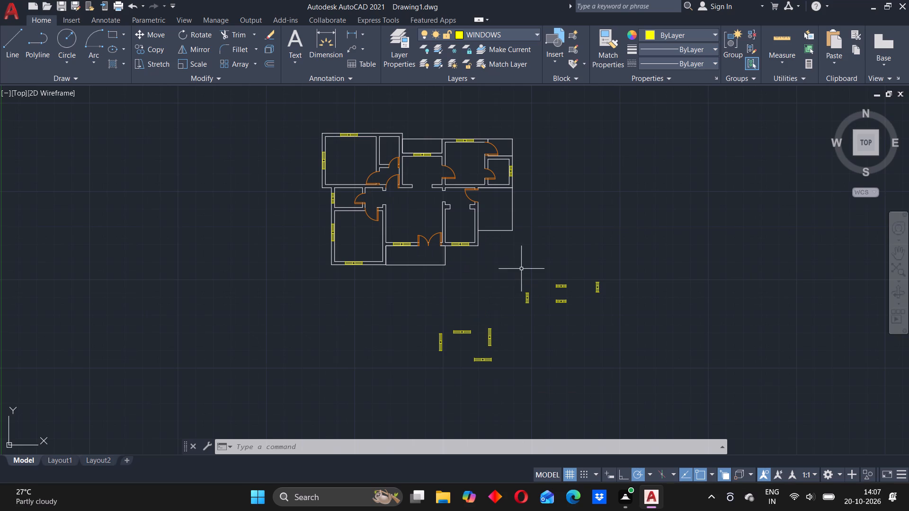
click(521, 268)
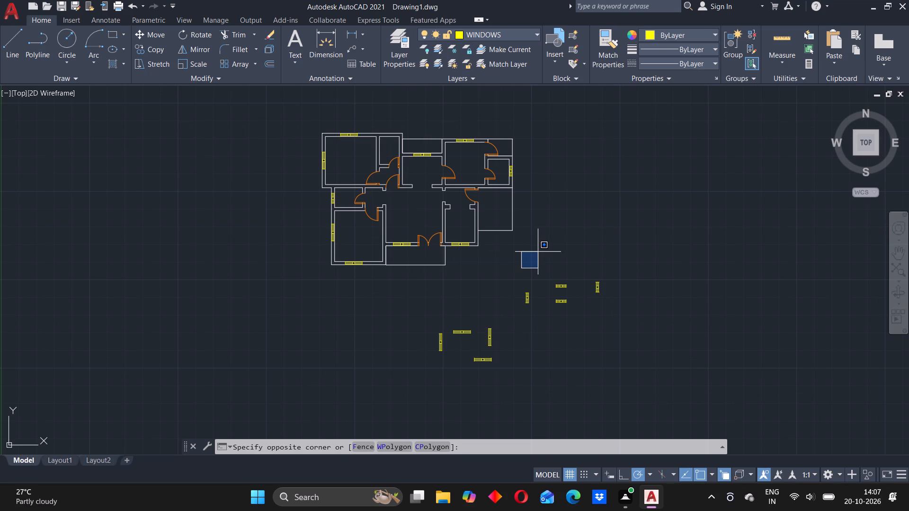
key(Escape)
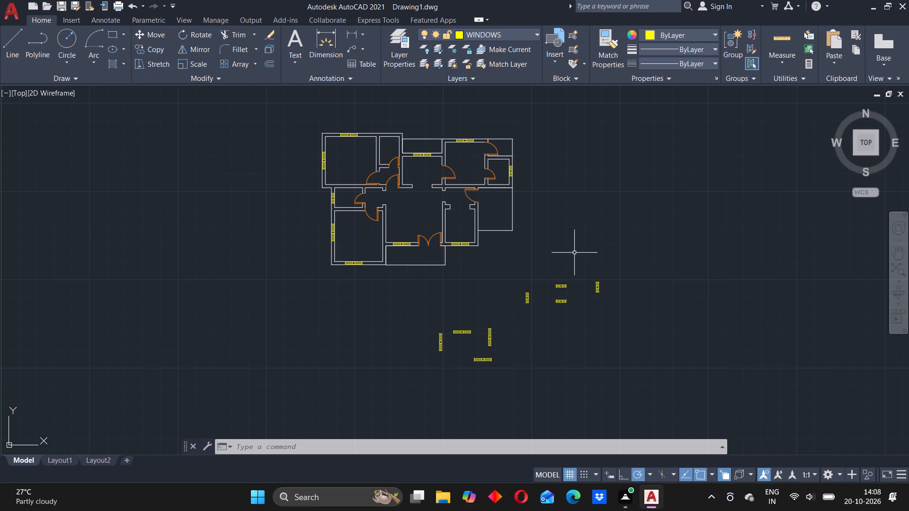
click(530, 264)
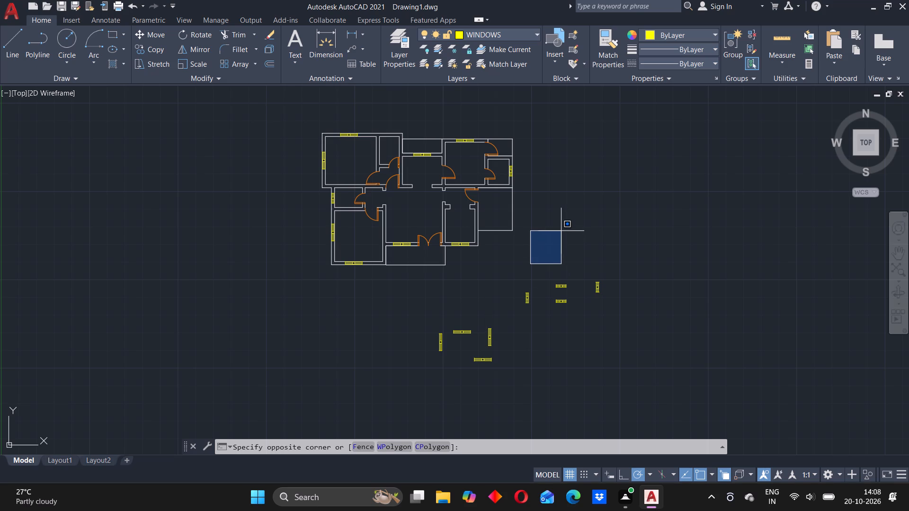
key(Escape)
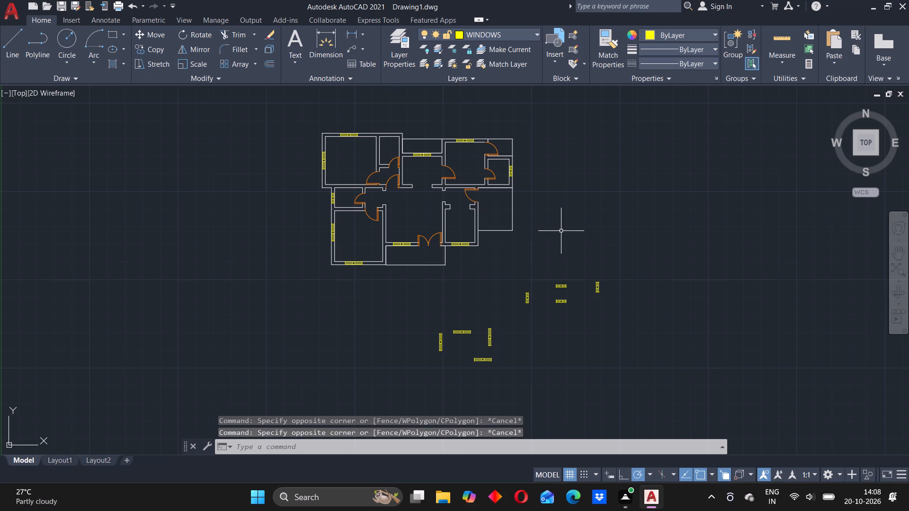
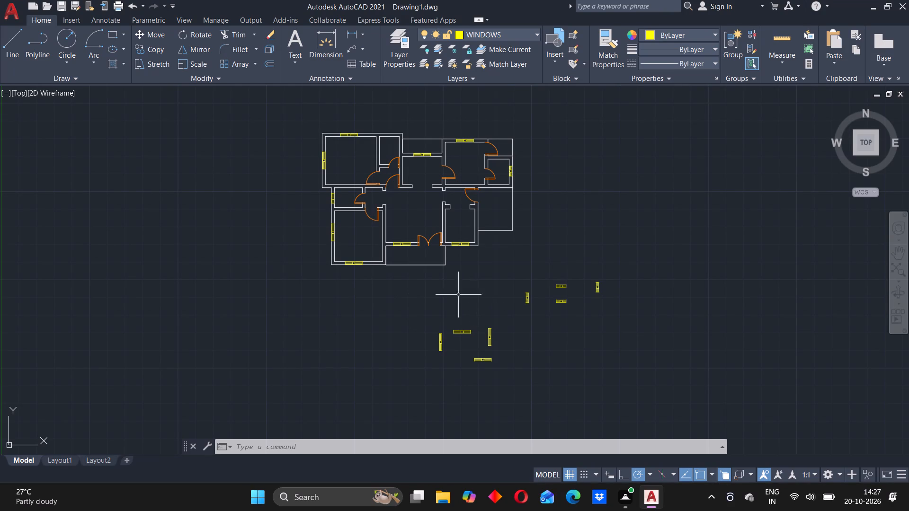
Trim the stray wall segment left between the two leaves of the south double entrance door.
scroll(435, 275, down, 2)
scroll(400, 261, up, 5)
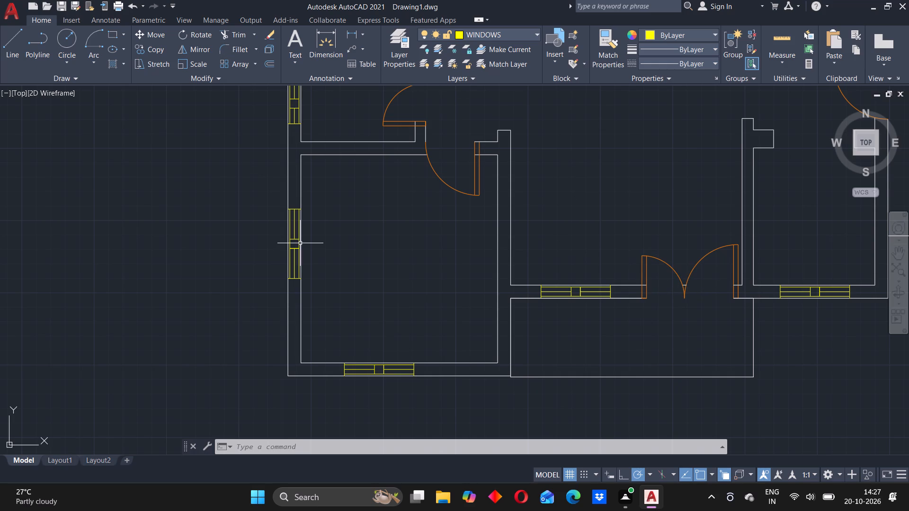
text(tr)
key(Return)
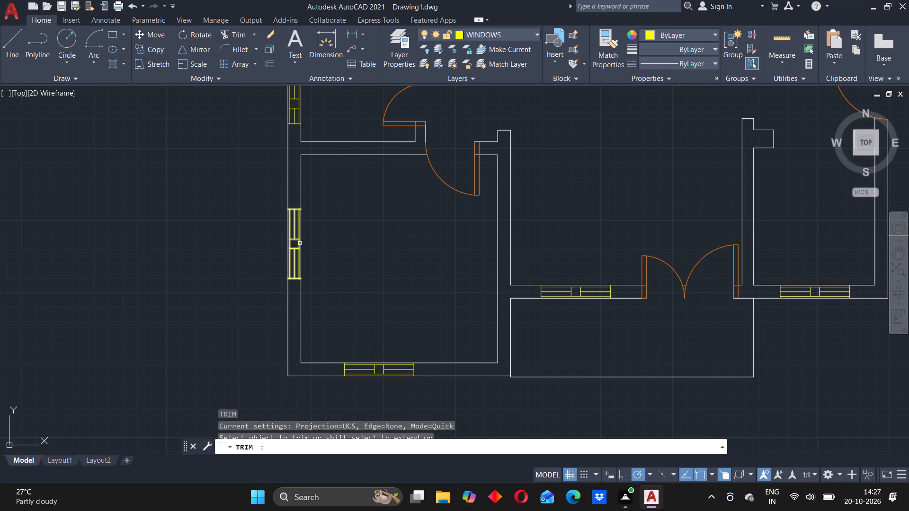
scroll(678, 283, up, 3)
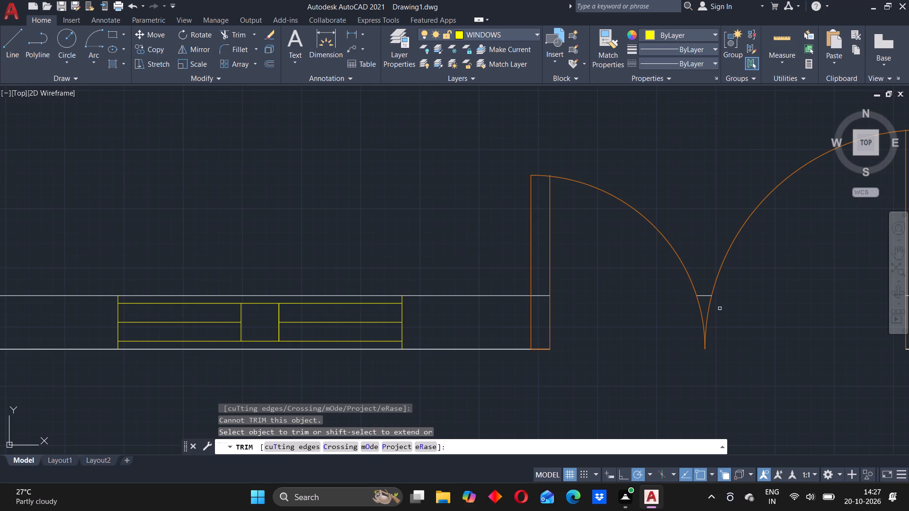
click(704, 296)
scroll(677, 282, down, 3)
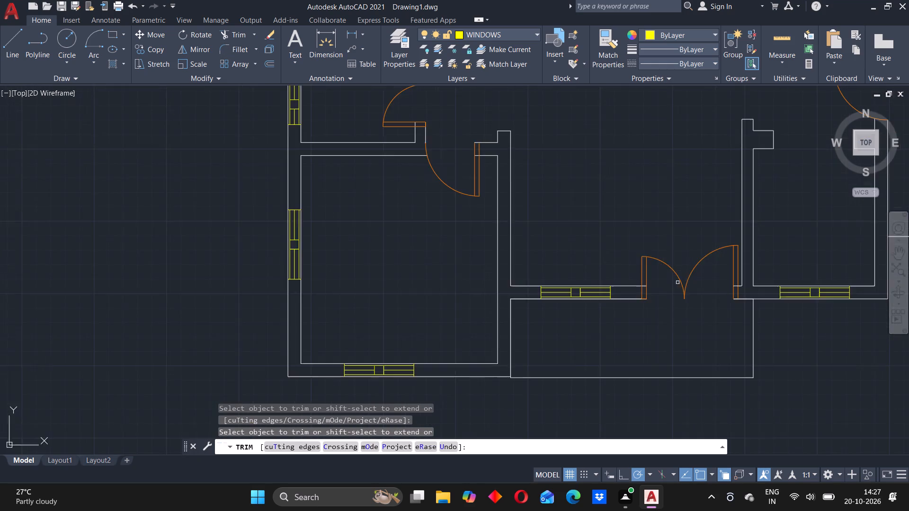
scroll(677, 282, down, 3)
scroll(759, 244, up, 1)
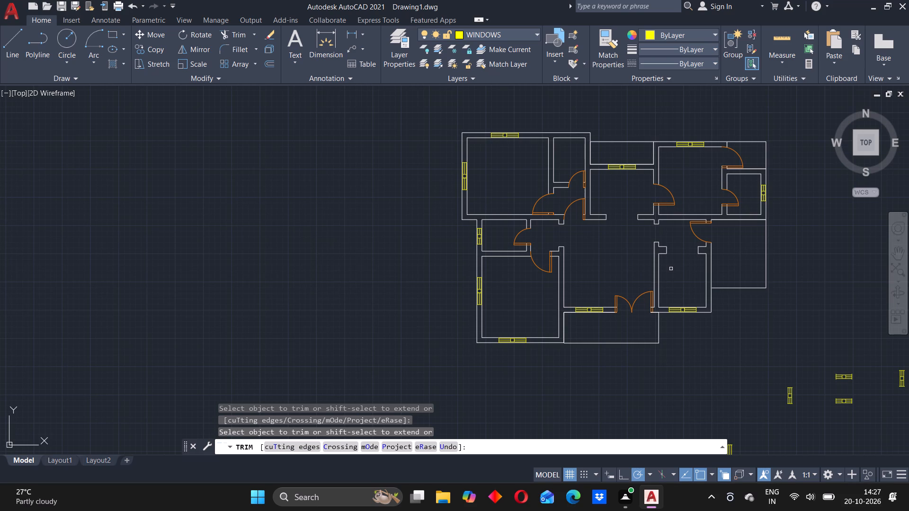
key(Escape)
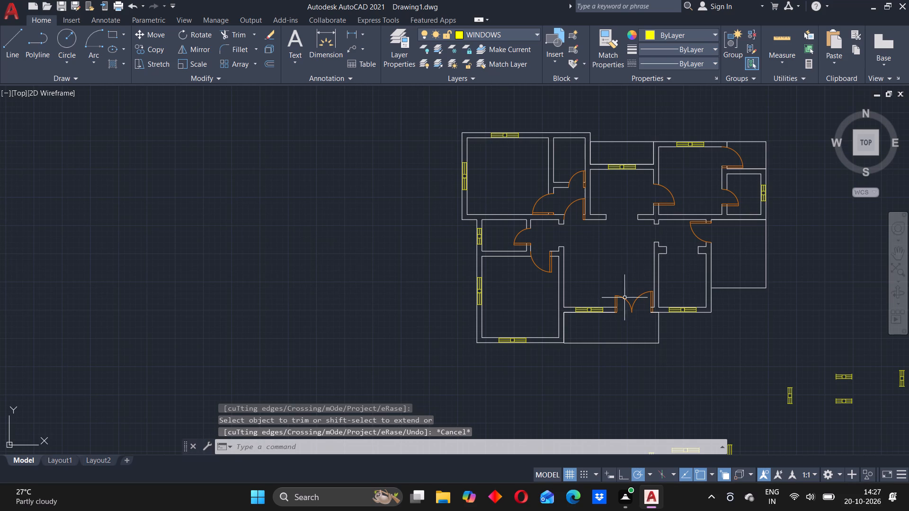
Trim the wall line ends that run into both leaves of the south double entrance door.
text(tr)
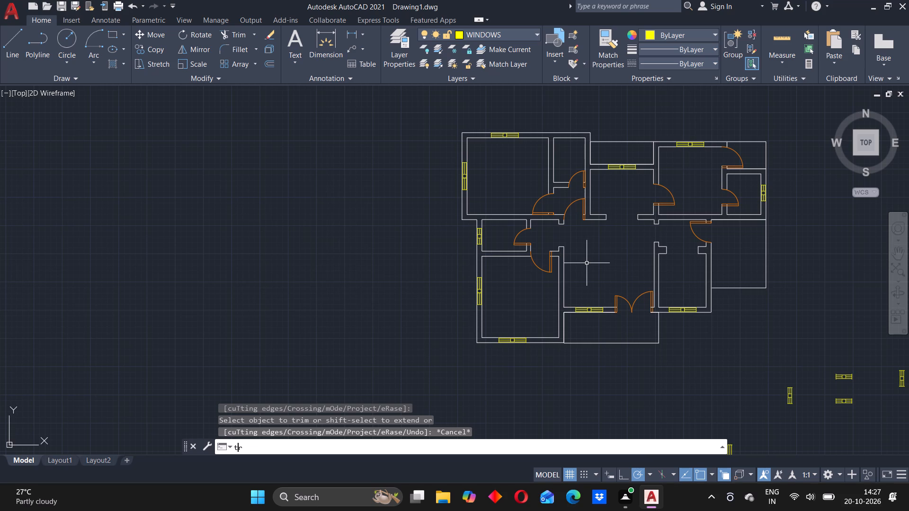
key(Return)
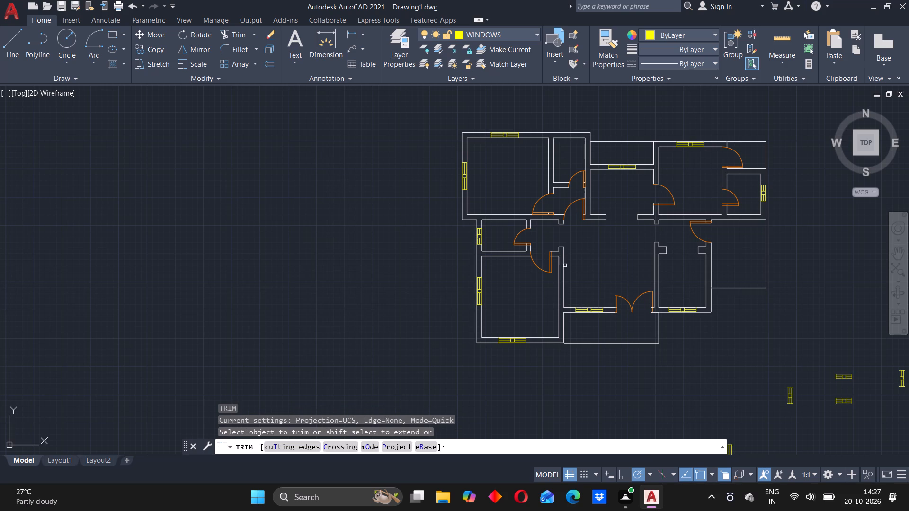
scroll(647, 312, up, 3)
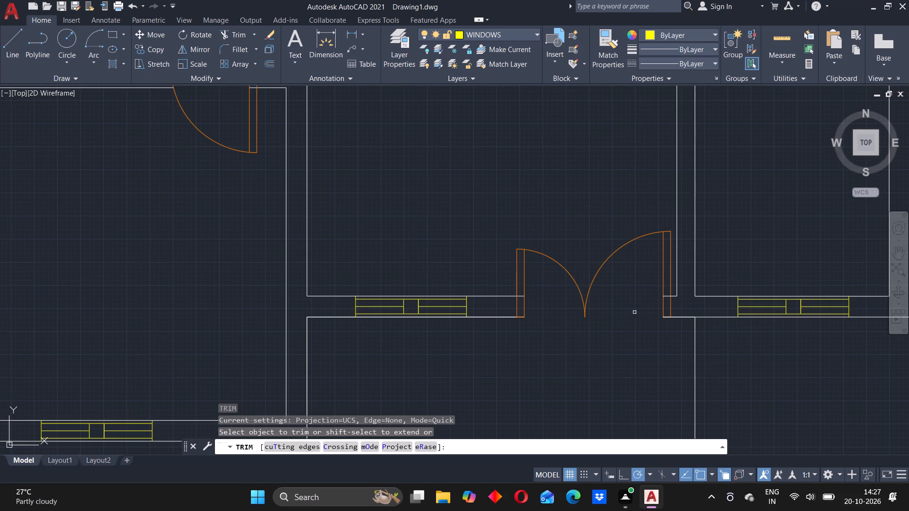
click(522, 297)
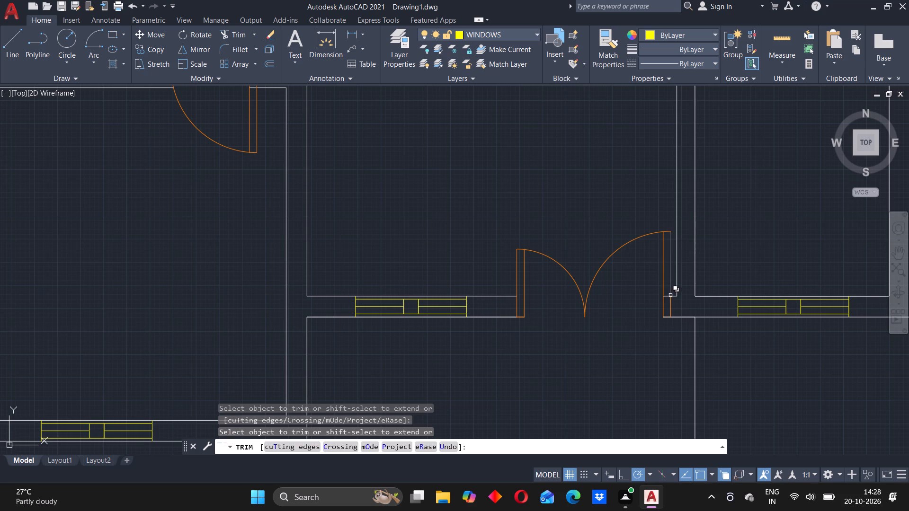
click(668, 298)
Trim the wall lines crossing the door leaves of the small west room and the southwest bedroom.
scroll(475, 238, down, 1)
scroll(475, 238, up, 1)
scroll(475, 238, down, 3)
scroll(381, 198, up, 2)
scroll(424, 187, up, 2)
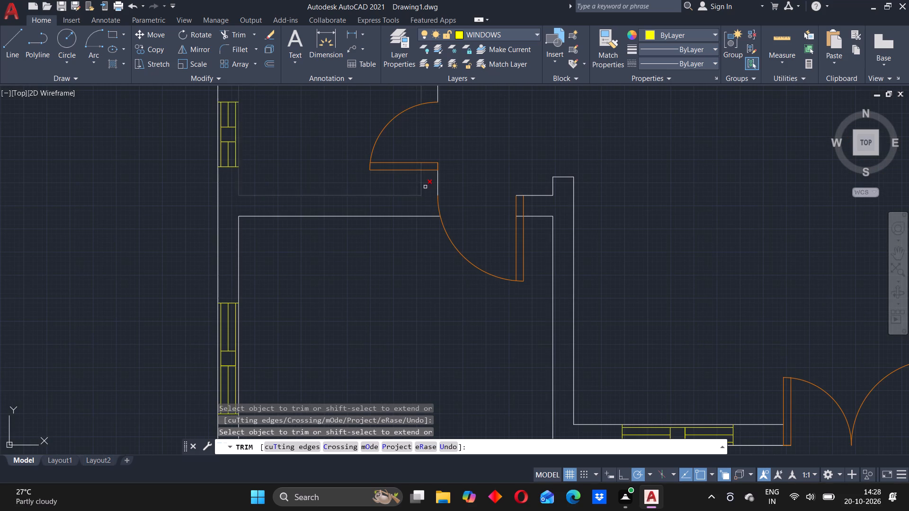
click(420, 167)
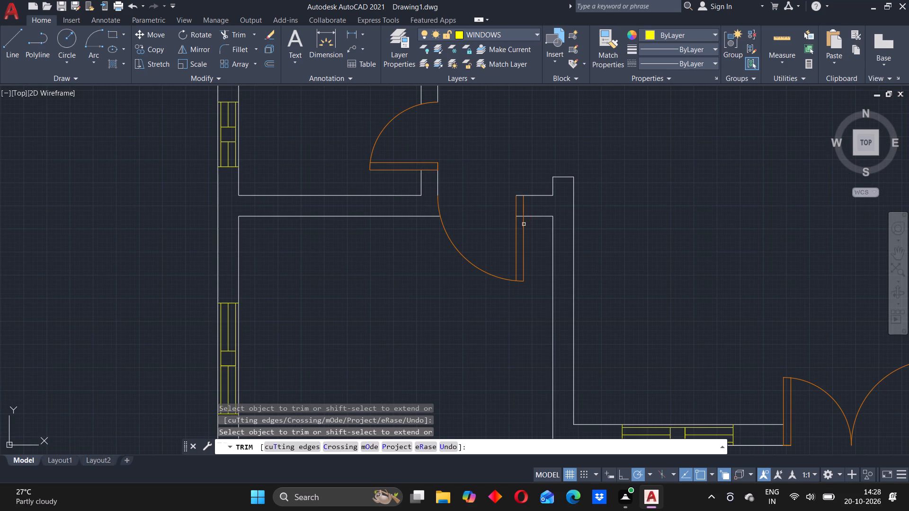
click(520, 216)
Trim the wall lines crossing the three door leaves at the northwest bedroom, the small room beside it and the adjoining passage.
scroll(460, 157, down, 3)
scroll(481, 111, up, 4)
click(416, 127)
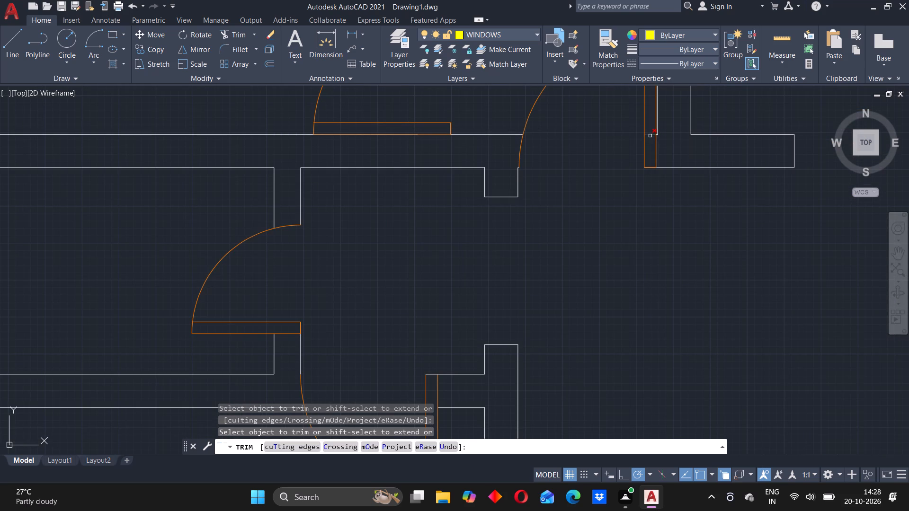
click(650, 136)
scroll(550, 143, down, 4)
scroll(564, 100, up, 2)
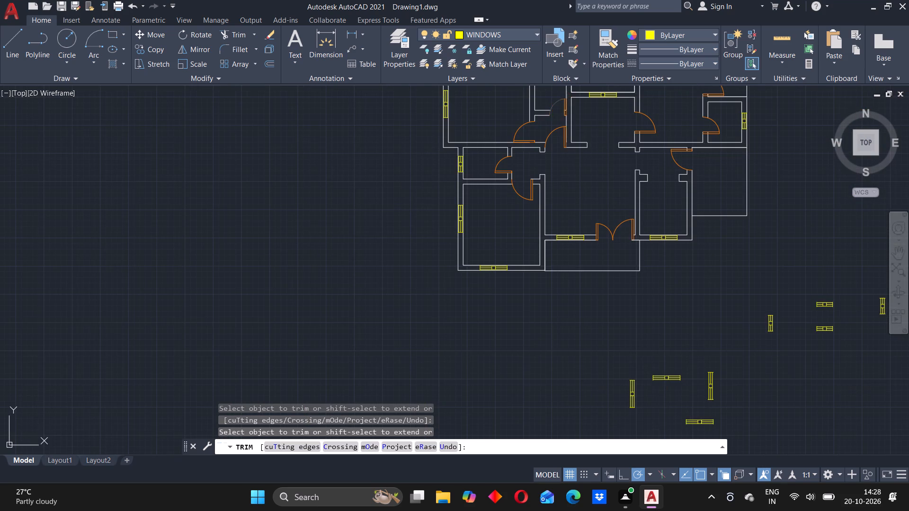
scroll(567, 114, up, 4)
click(568, 125)
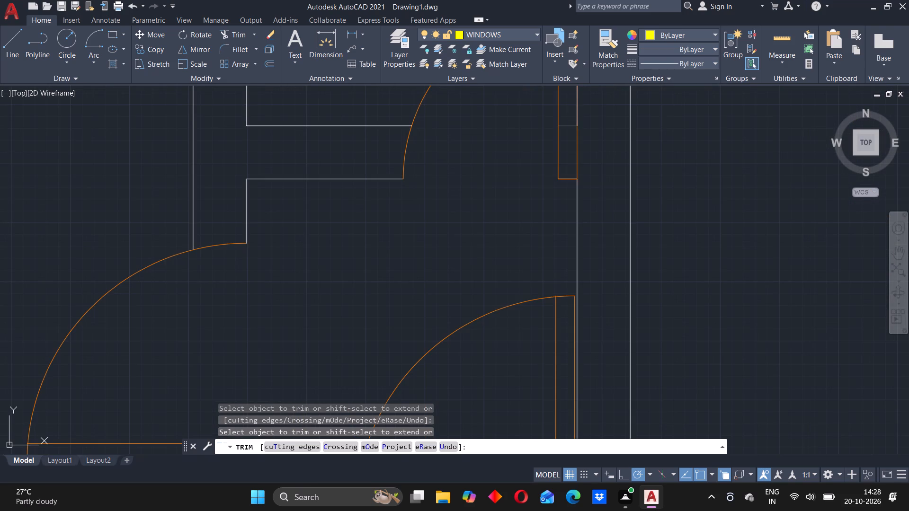
Trim the wall line crossing the leaf of the northeast room's outer door, above the small east room.
scroll(563, 146, down, 8)
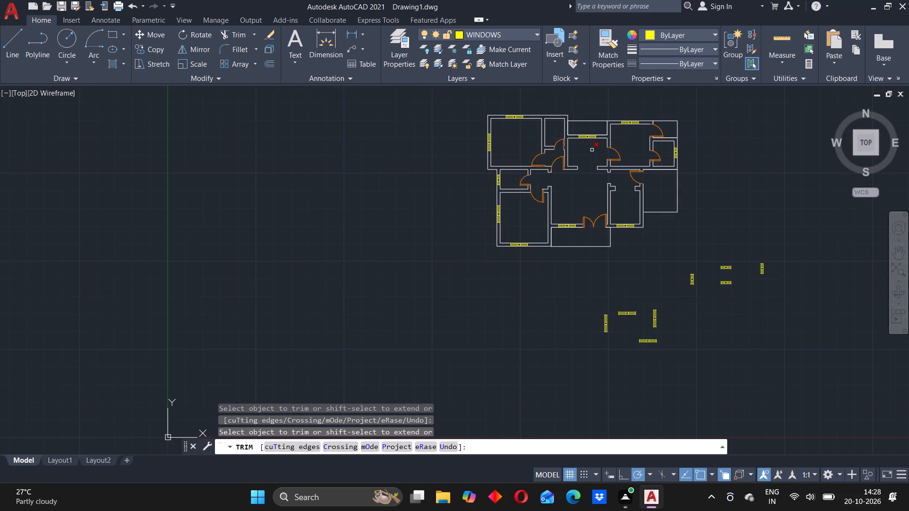
scroll(656, 125, up, 2)
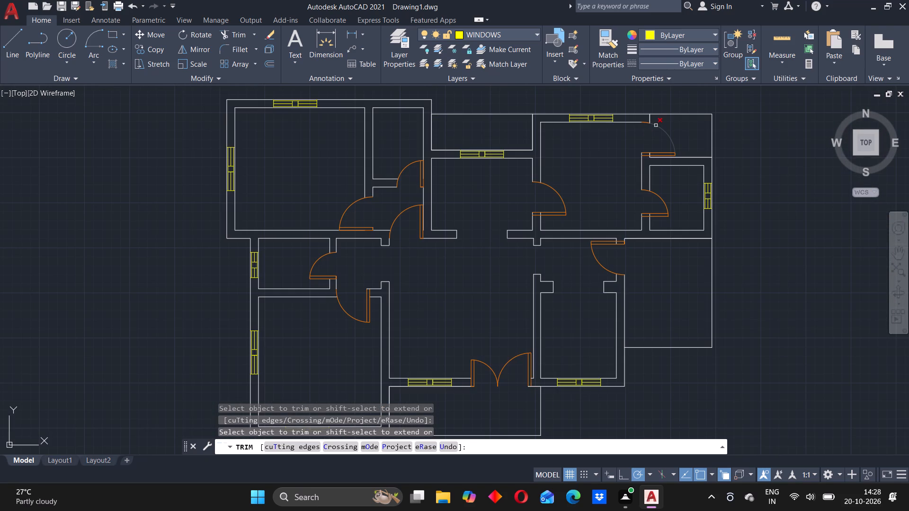
scroll(655, 162, up, 5)
scroll(630, 118, down, 1)
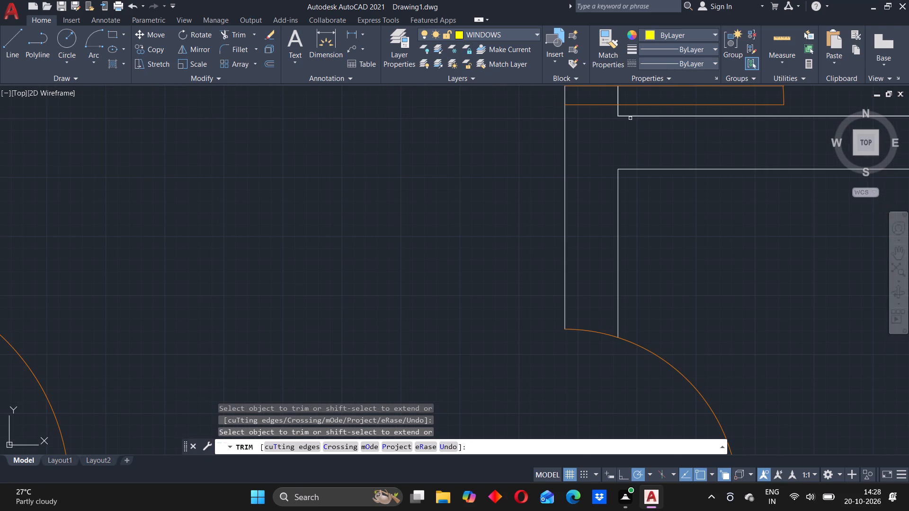
click(616, 96)
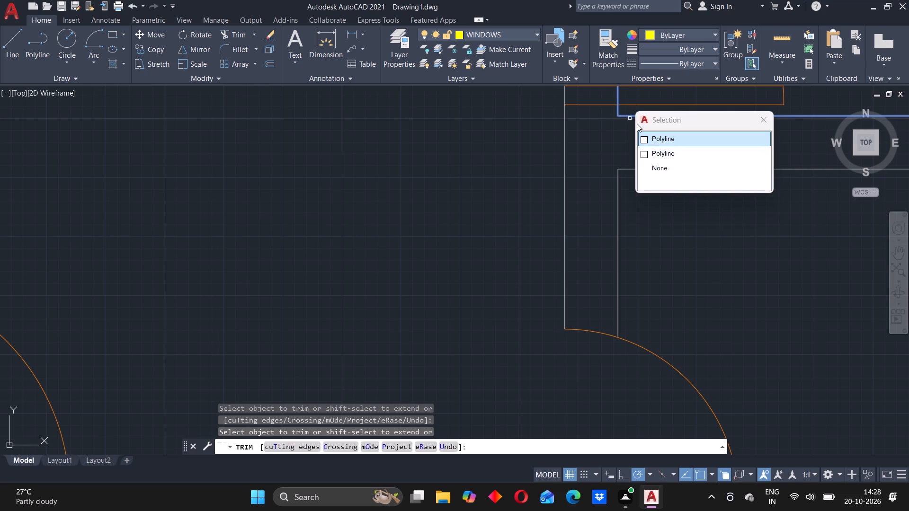
click(769, 120)
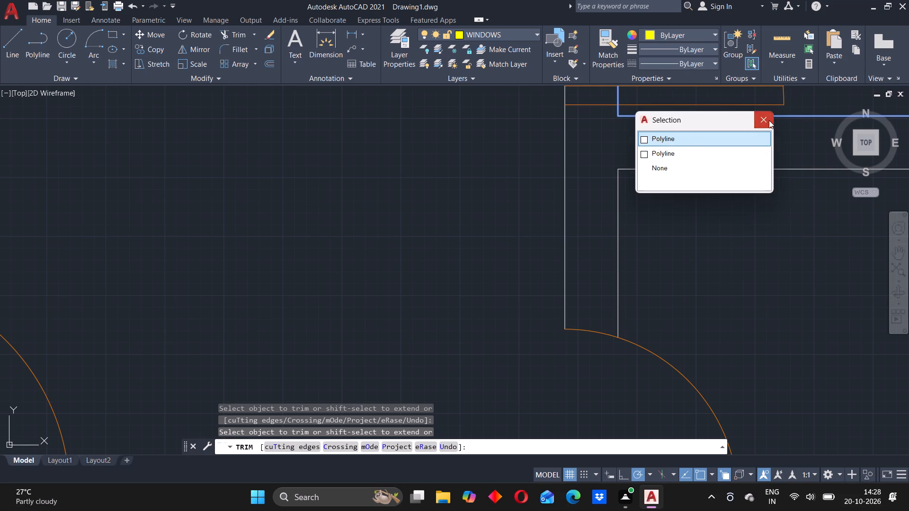
click(618, 94)
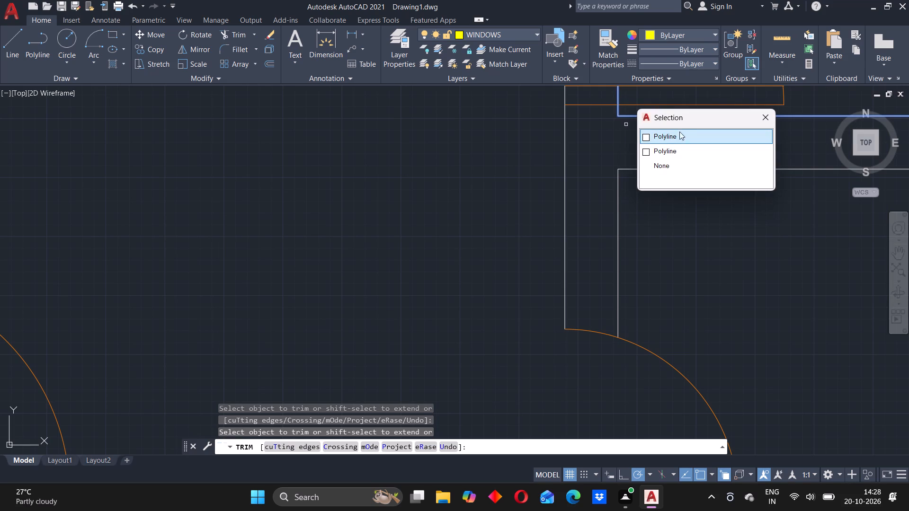
click(645, 138)
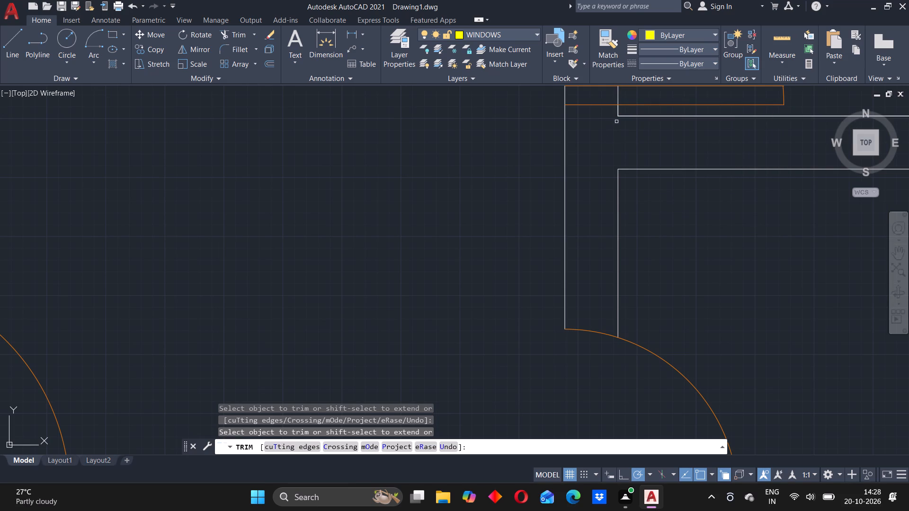
click(618, 95)
scroll(611, 156, down, 3)
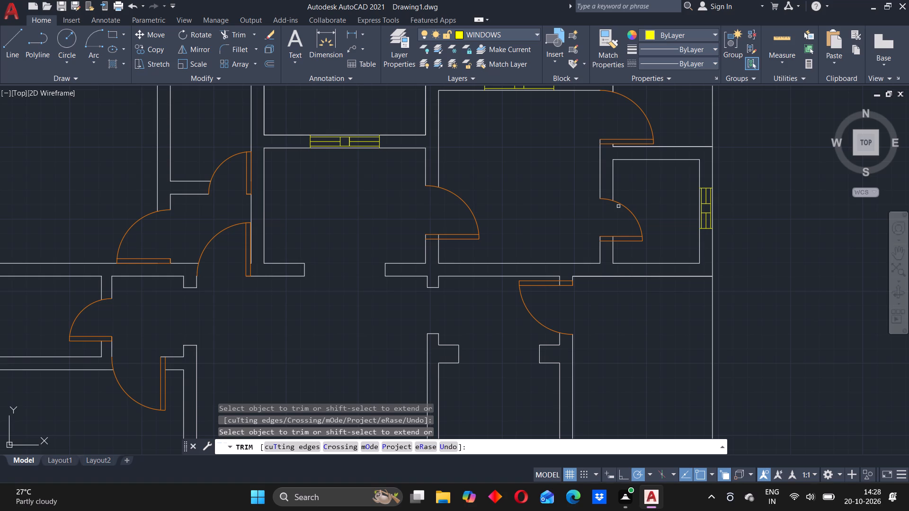
Trim the wall lines crossing the door leaves of the small east room, the north-central room and the southeast room.
scroll(612, 228, up, 3)
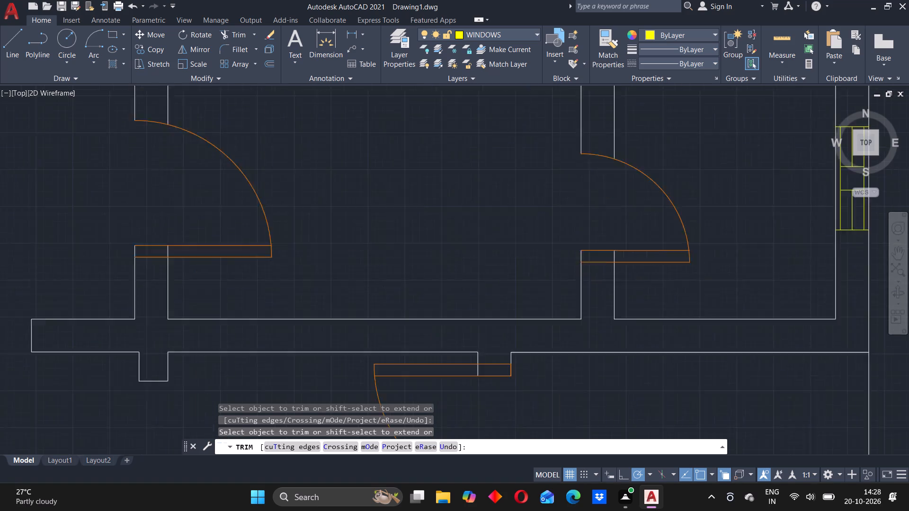
click(615, 277)
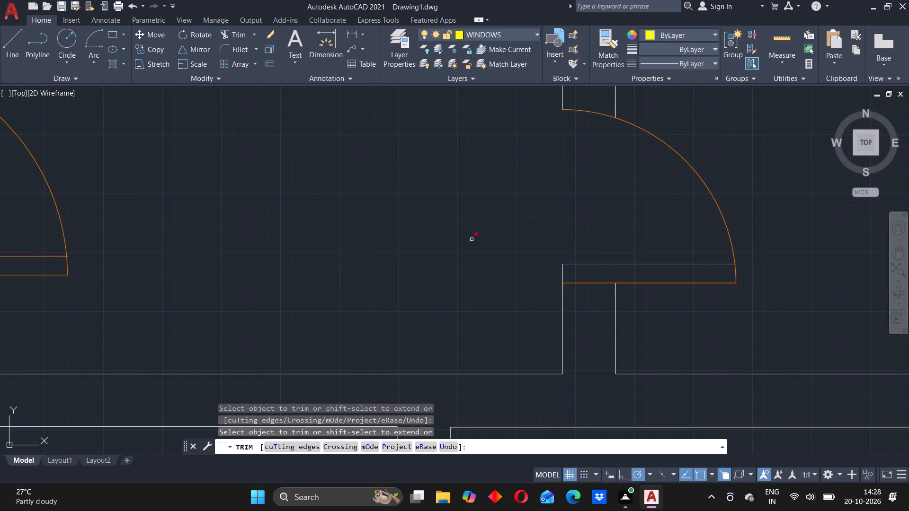
scroll(472, 238, down, 4)
scroll(382, 238, up, 3)
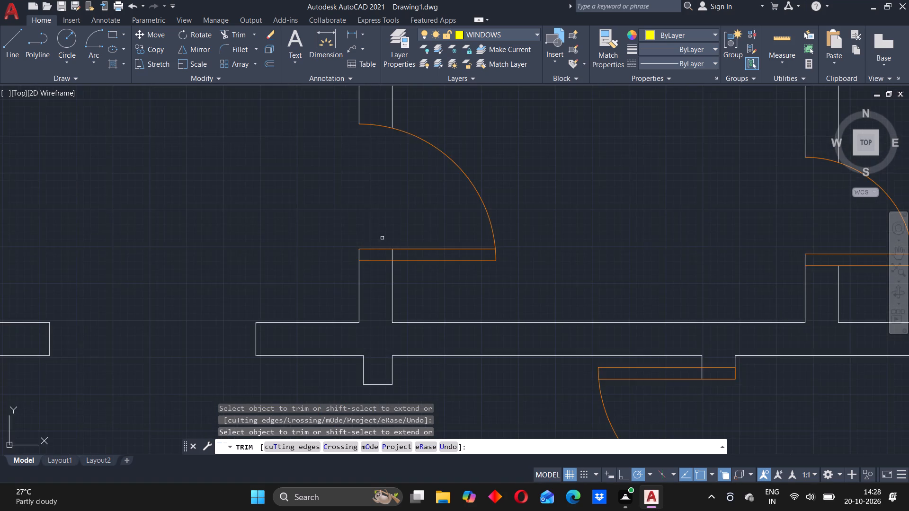
scroll(383, 239, up, 3)
click(418, 297)
scroll(446, 234, down, 1)
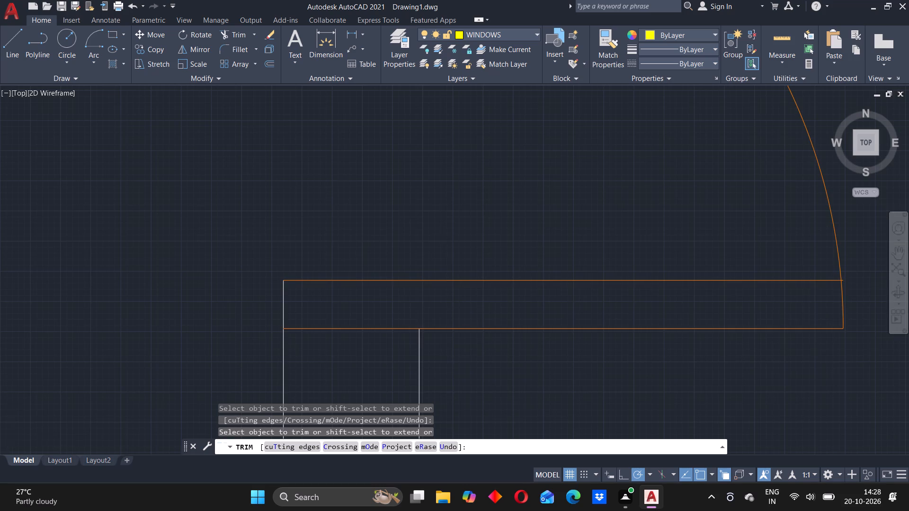
scroll(446, 234, down, 5)
scroll(530, 308, up, 2)
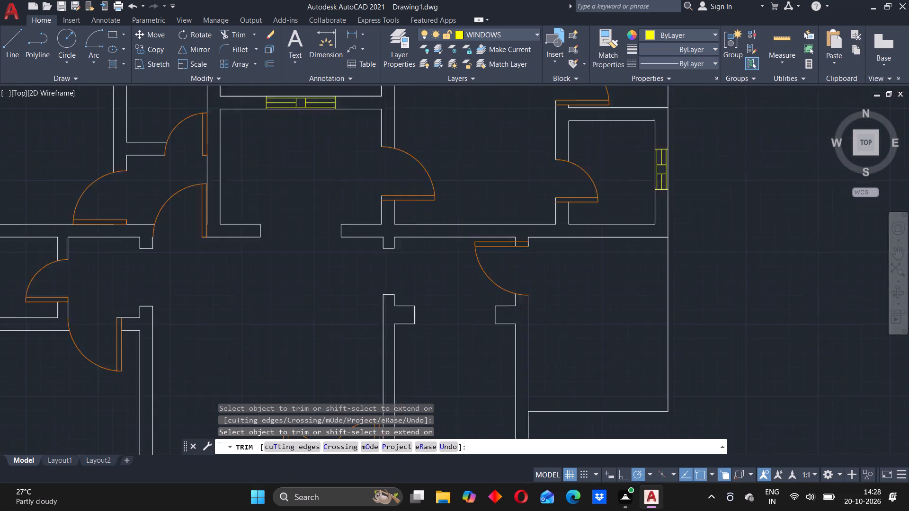
scroll(497, 197, up, 3)
click(539, 238)
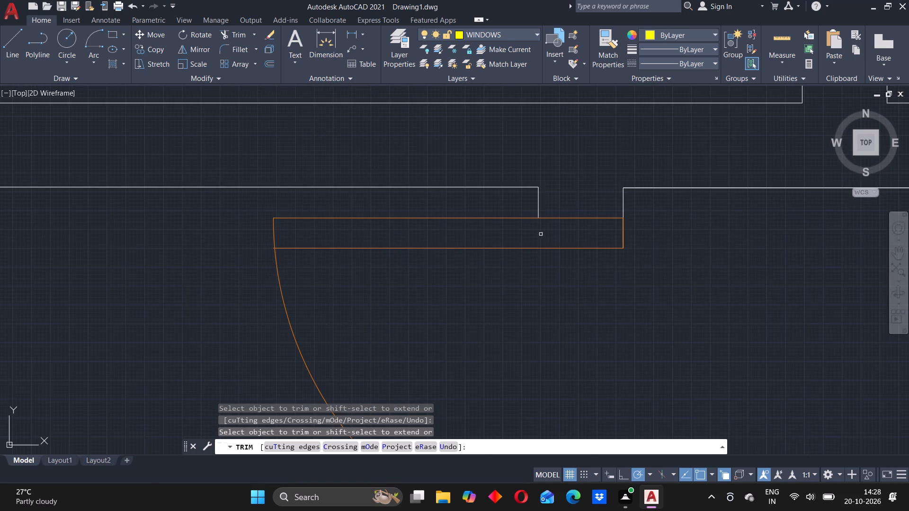
scroll(541, 234, down, 6)
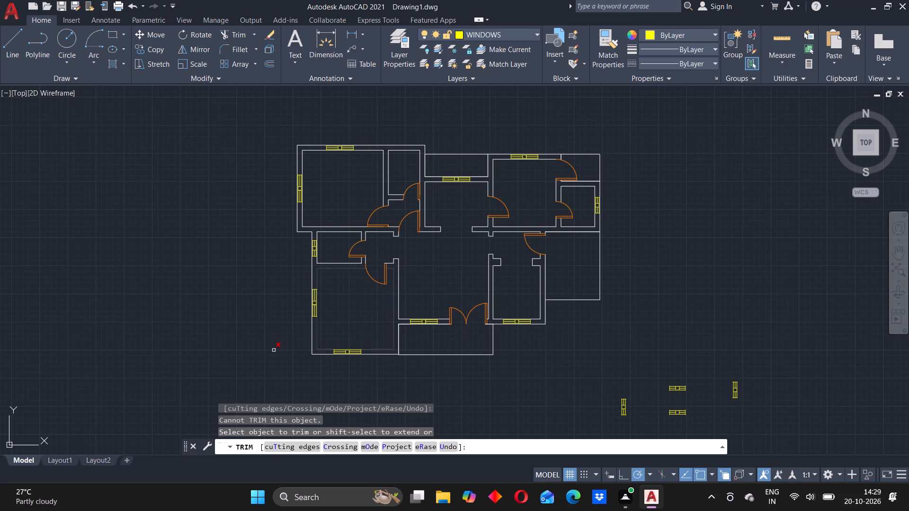
key(Escape)
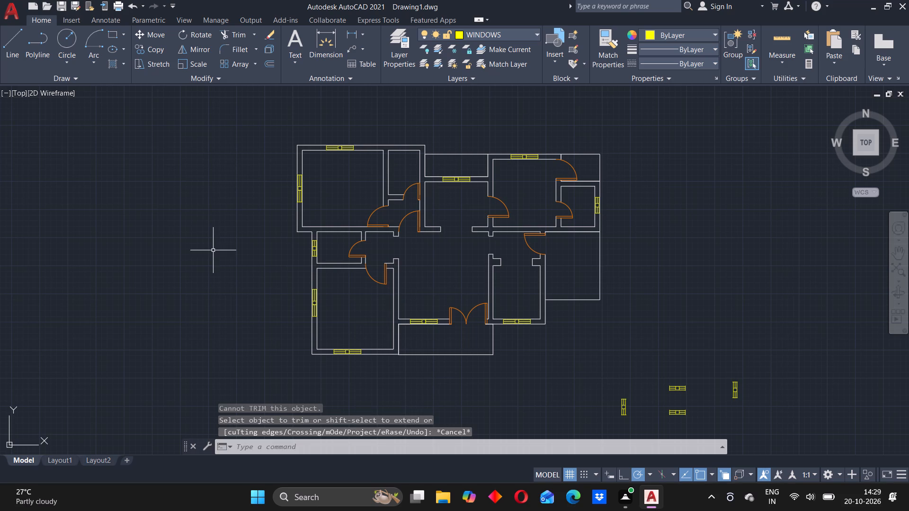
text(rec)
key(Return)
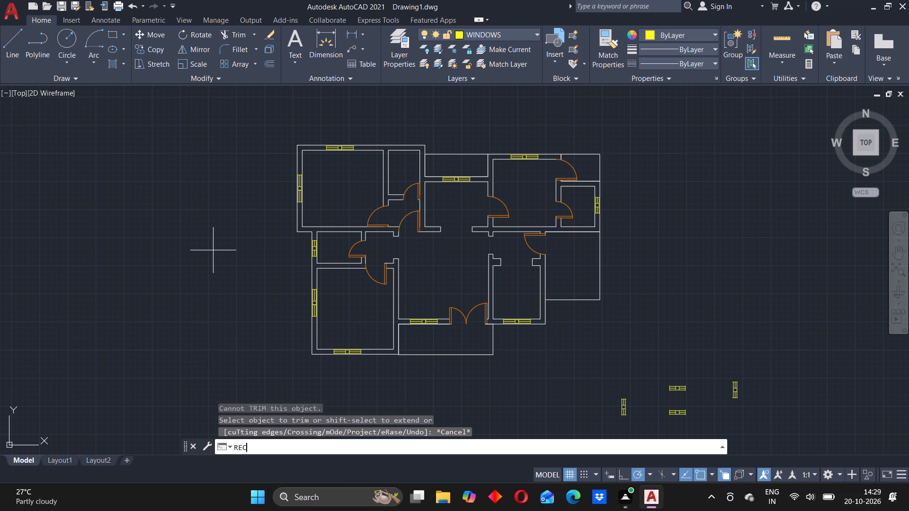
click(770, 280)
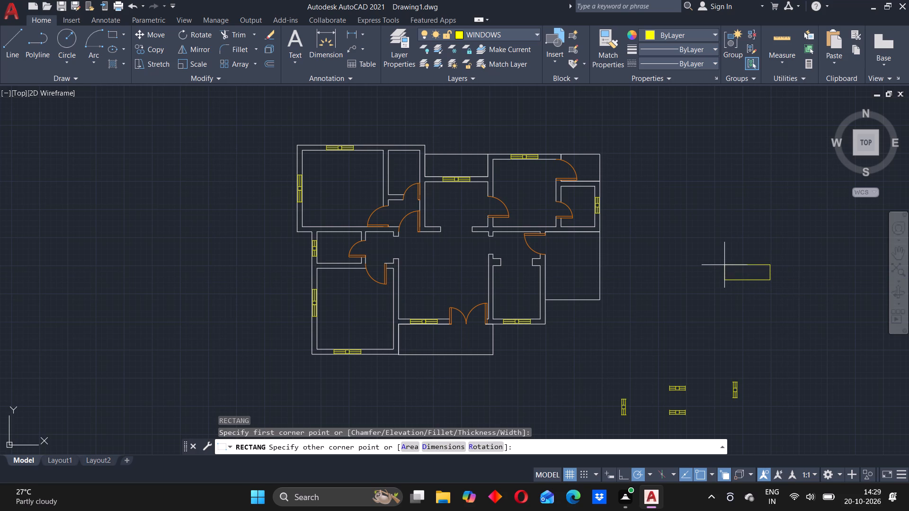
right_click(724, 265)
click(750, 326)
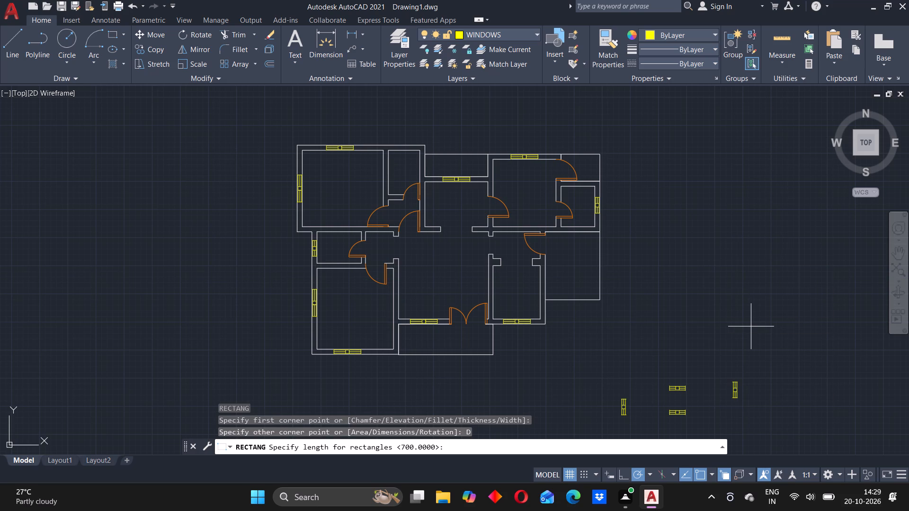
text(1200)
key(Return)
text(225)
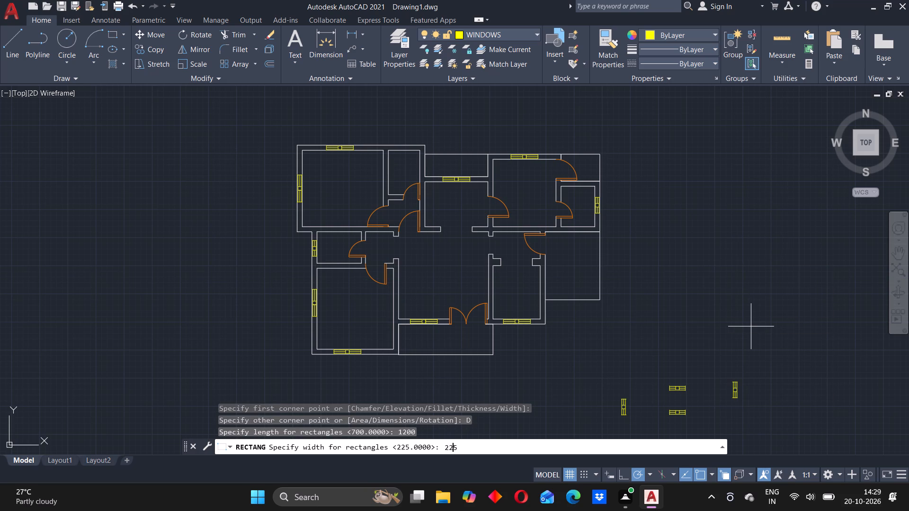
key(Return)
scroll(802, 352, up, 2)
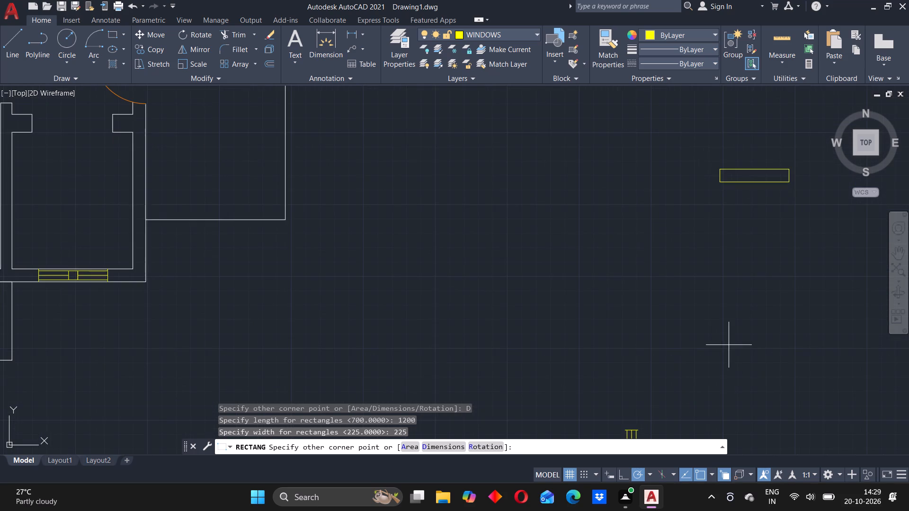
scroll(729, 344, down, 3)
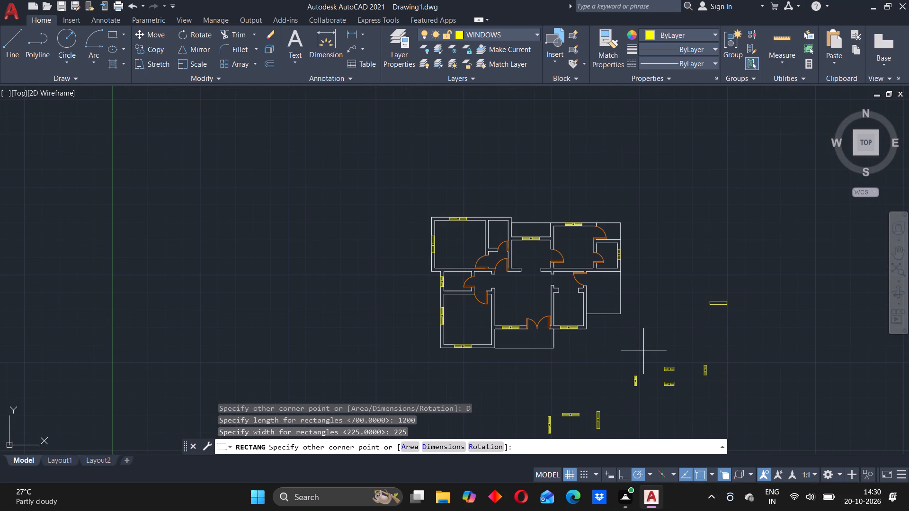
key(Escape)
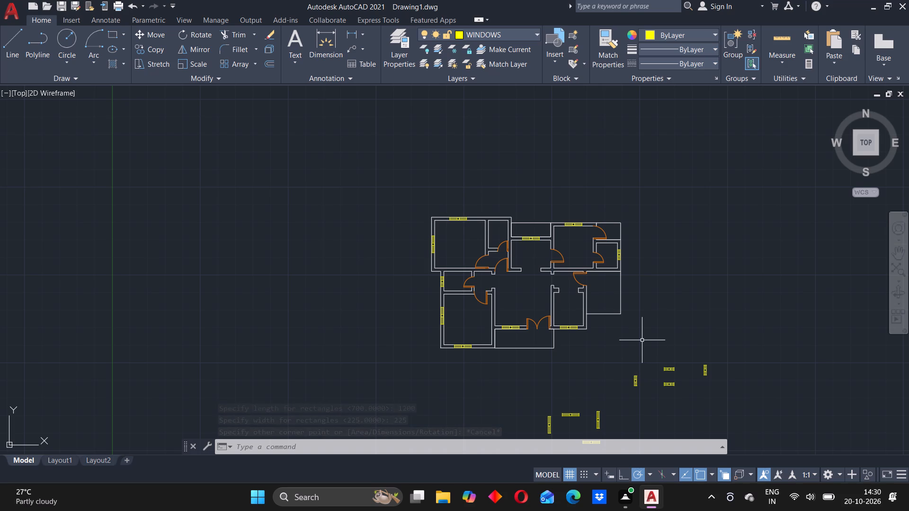
Delete all the spare window symbols lying outside the floor plan, to its south and southeast.
click(608, 349)
click(734, 396)
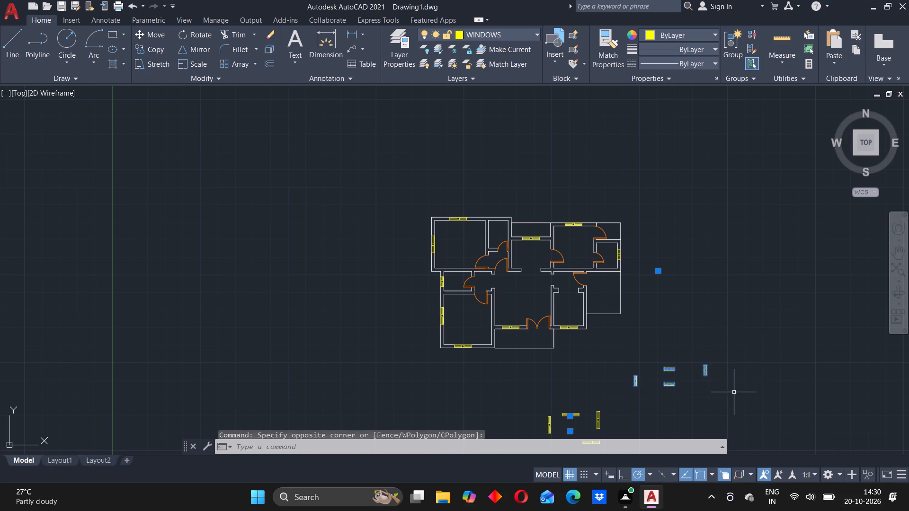
key(Delete)
scroll(563, 395, down, 3)
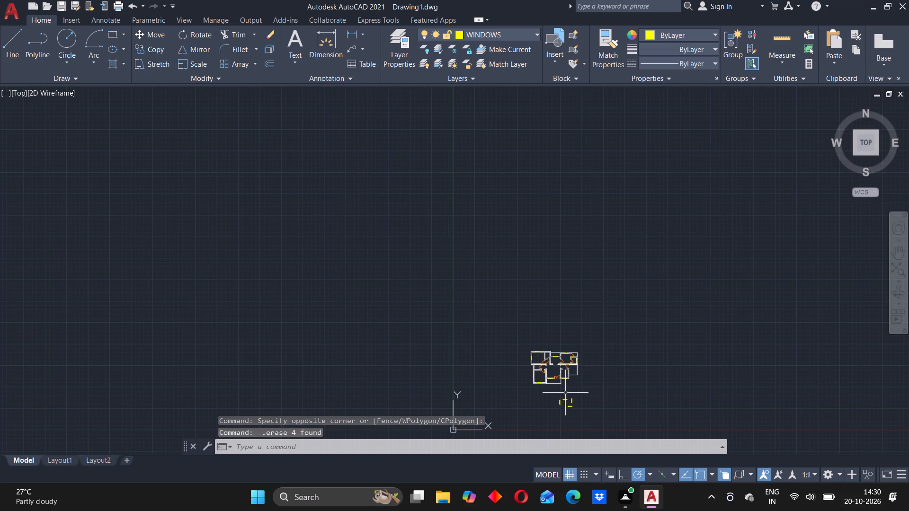
click(547, 389)
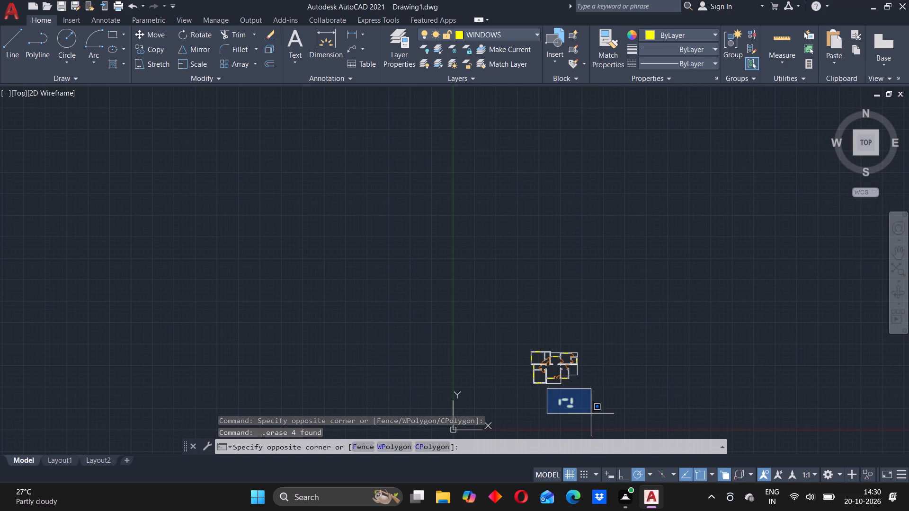
click(591, 414)
key(Delete)
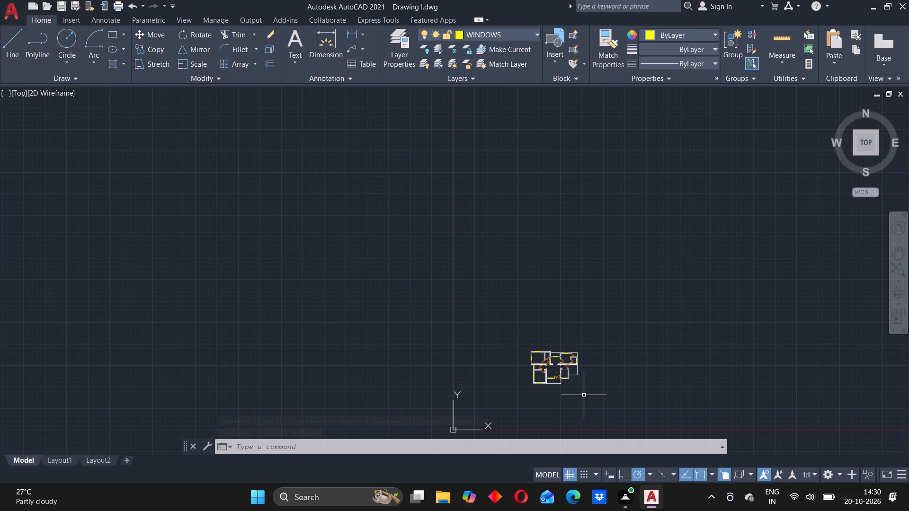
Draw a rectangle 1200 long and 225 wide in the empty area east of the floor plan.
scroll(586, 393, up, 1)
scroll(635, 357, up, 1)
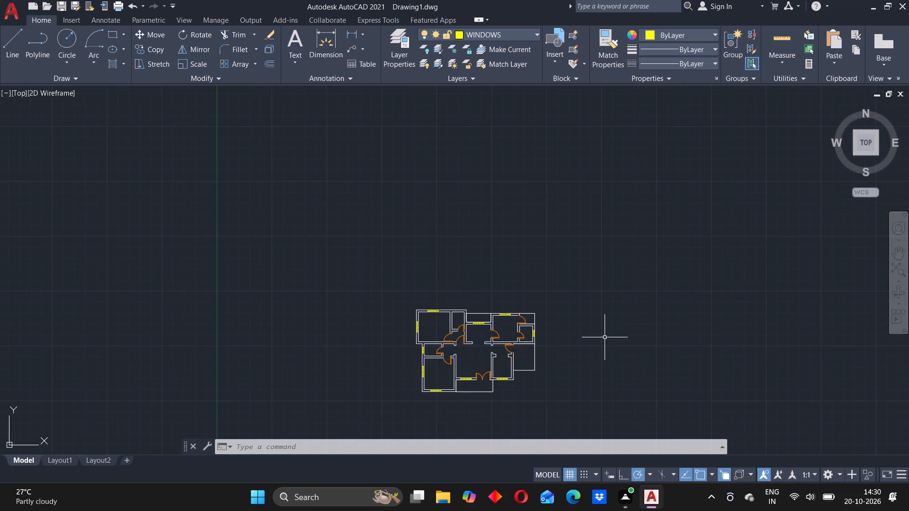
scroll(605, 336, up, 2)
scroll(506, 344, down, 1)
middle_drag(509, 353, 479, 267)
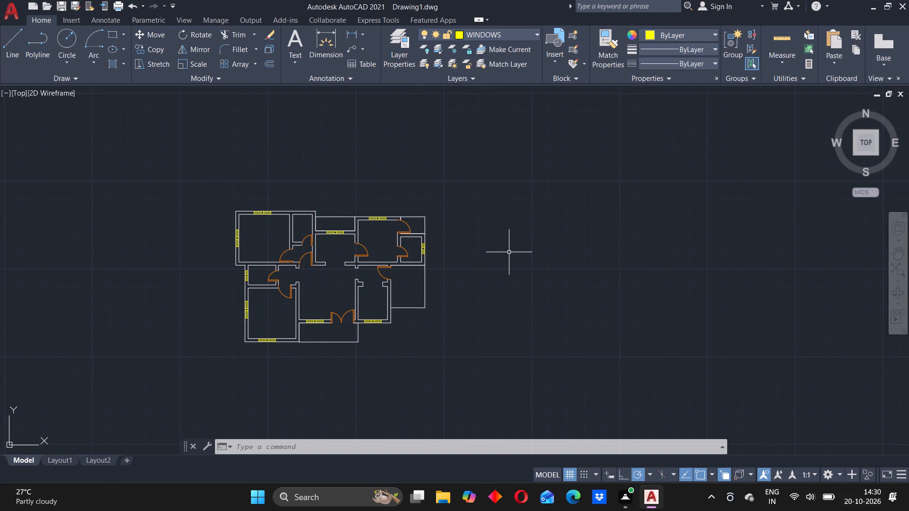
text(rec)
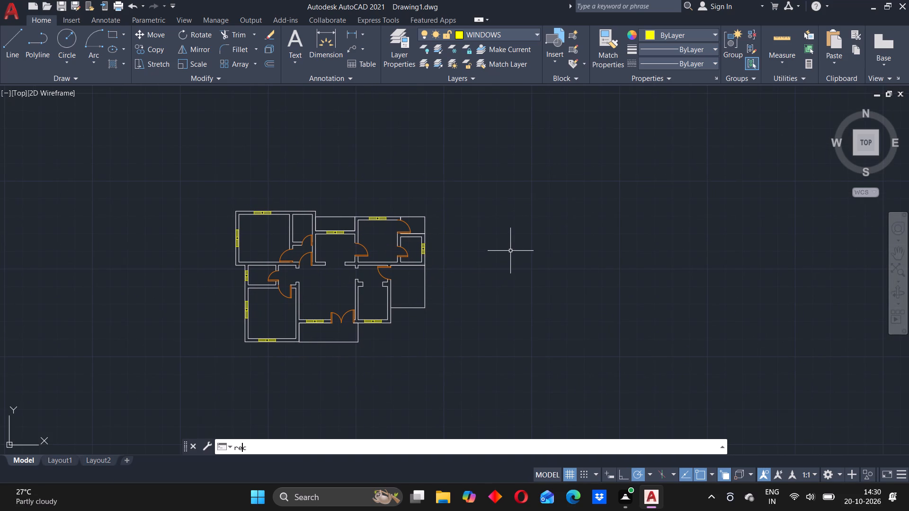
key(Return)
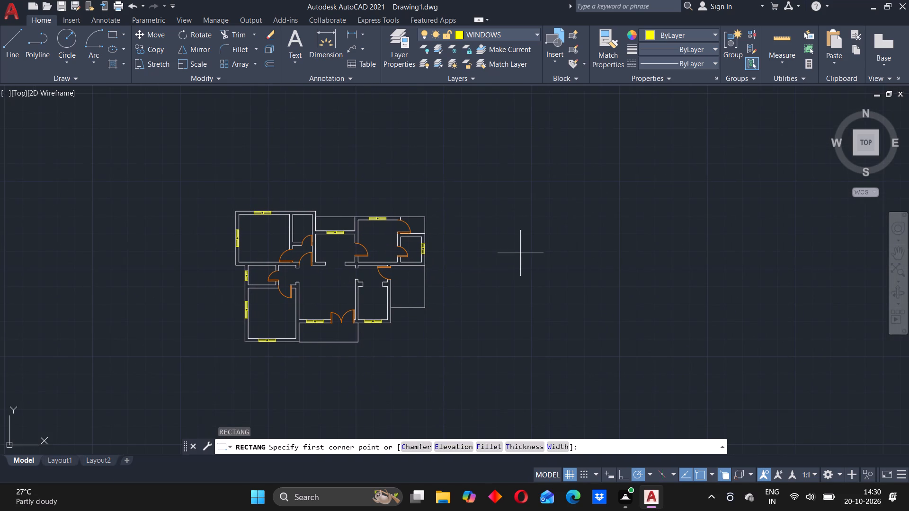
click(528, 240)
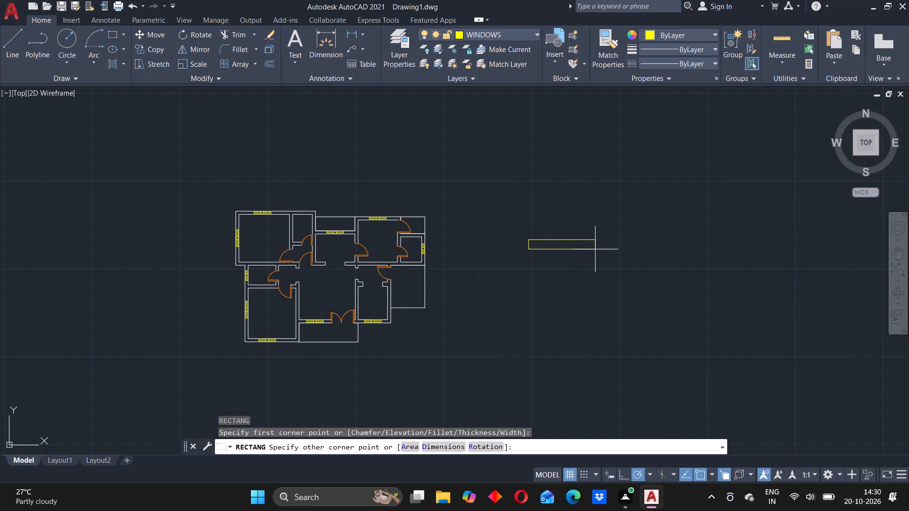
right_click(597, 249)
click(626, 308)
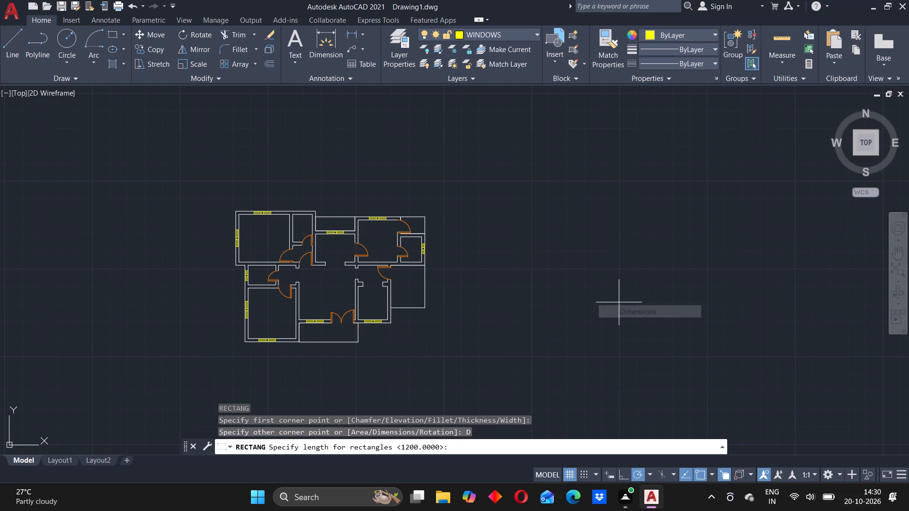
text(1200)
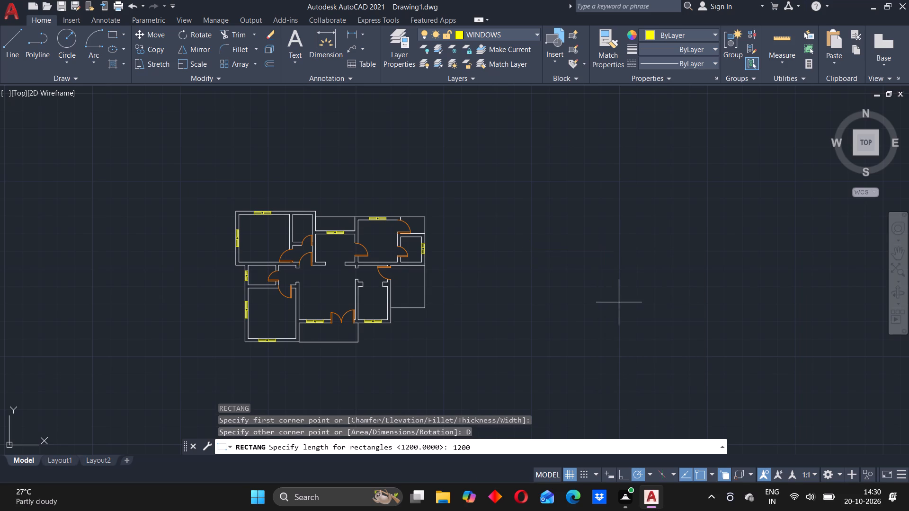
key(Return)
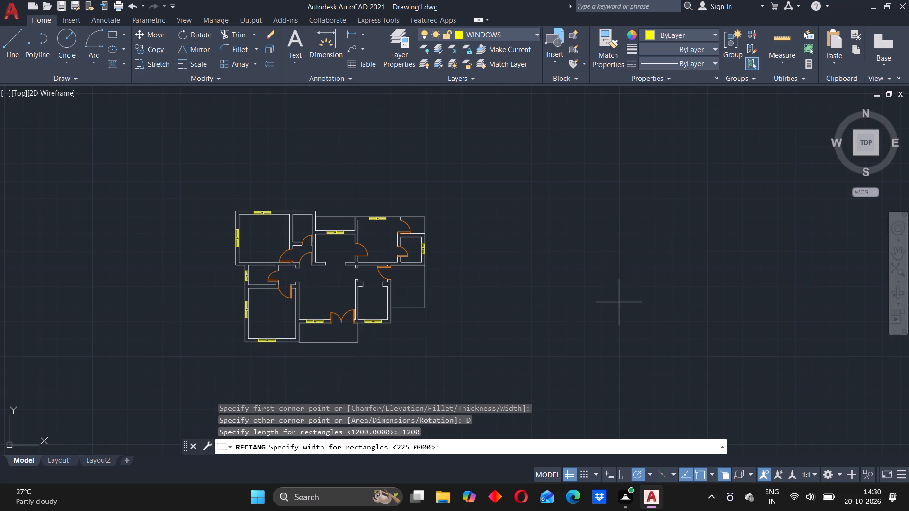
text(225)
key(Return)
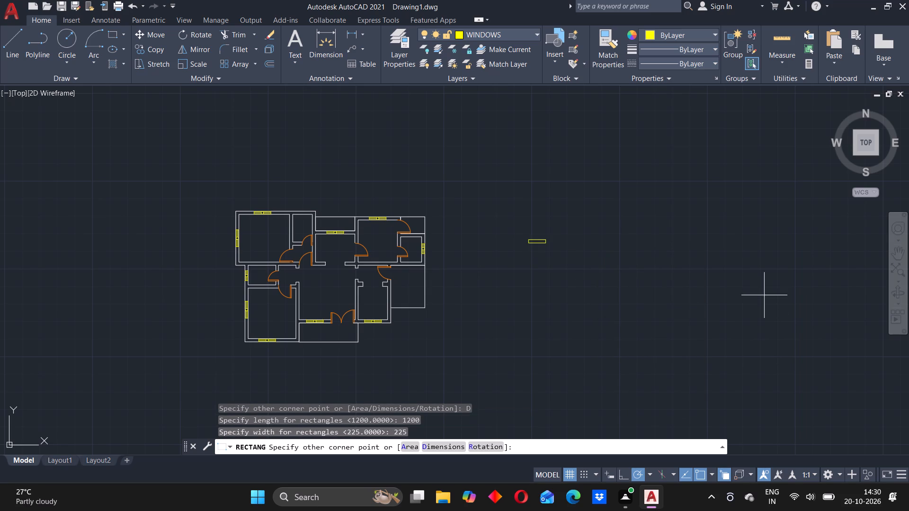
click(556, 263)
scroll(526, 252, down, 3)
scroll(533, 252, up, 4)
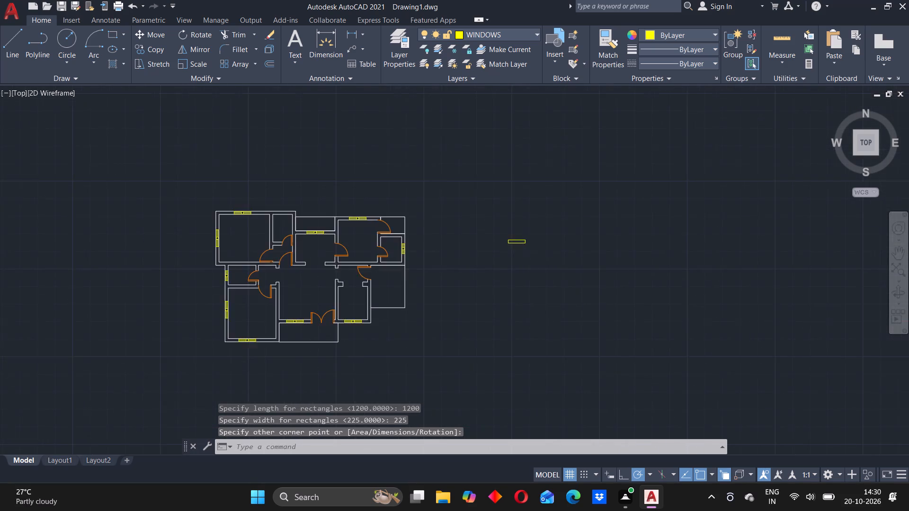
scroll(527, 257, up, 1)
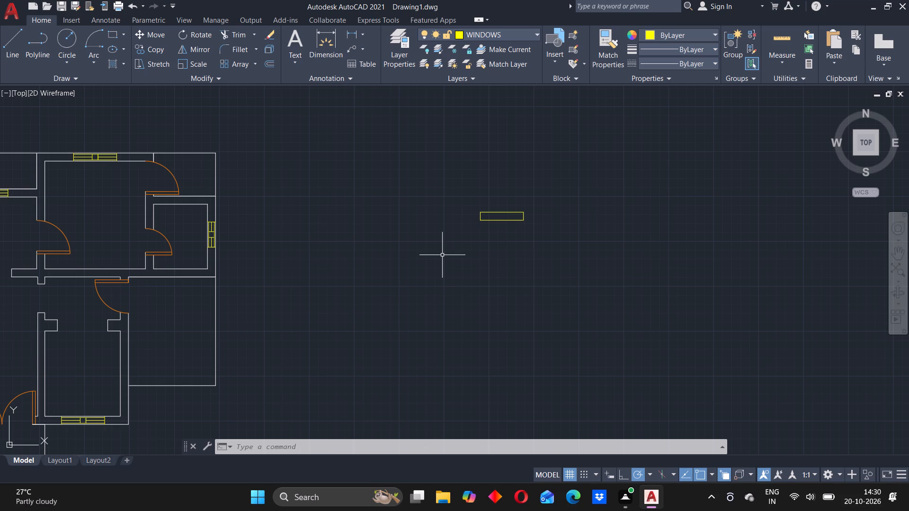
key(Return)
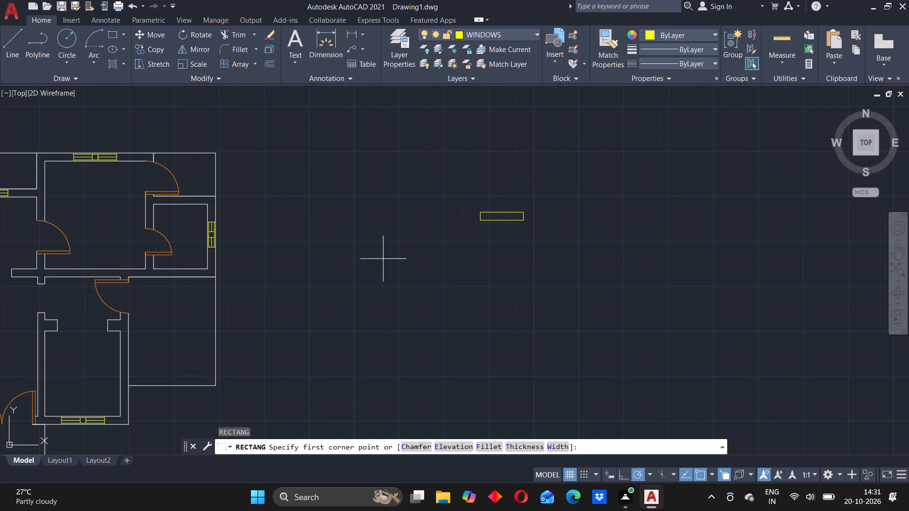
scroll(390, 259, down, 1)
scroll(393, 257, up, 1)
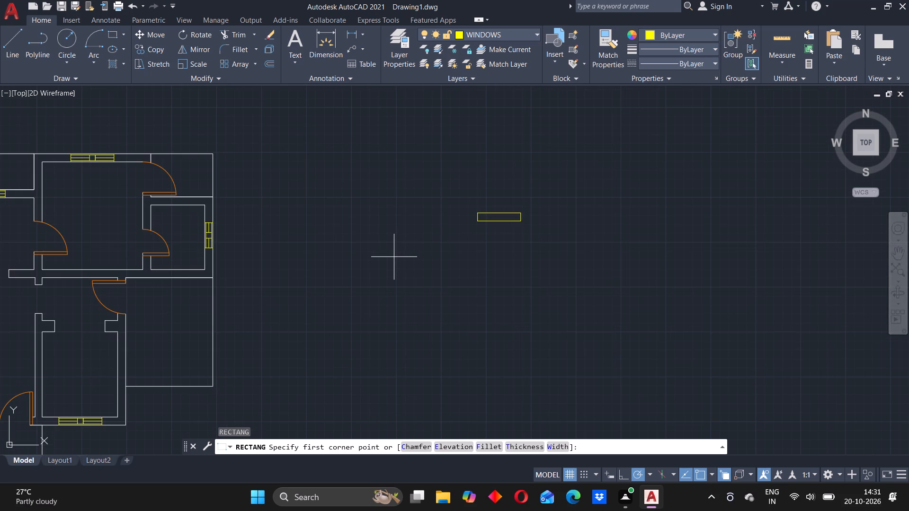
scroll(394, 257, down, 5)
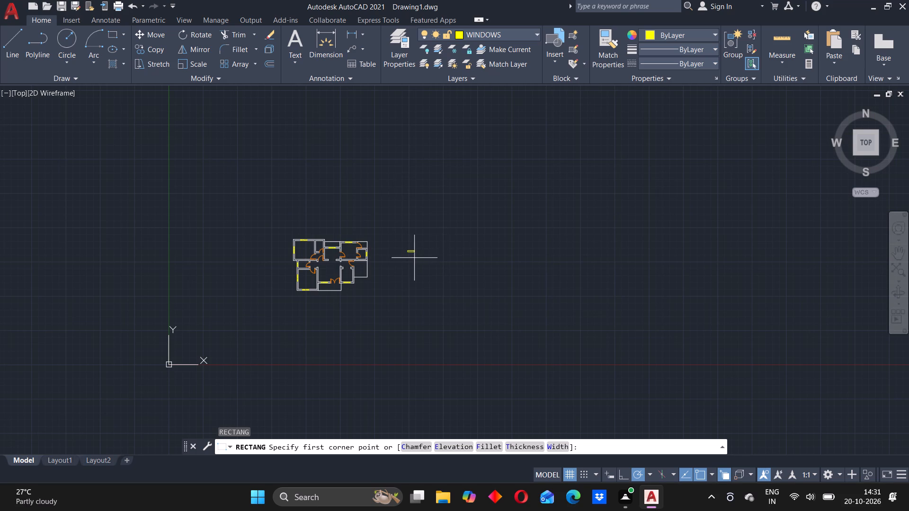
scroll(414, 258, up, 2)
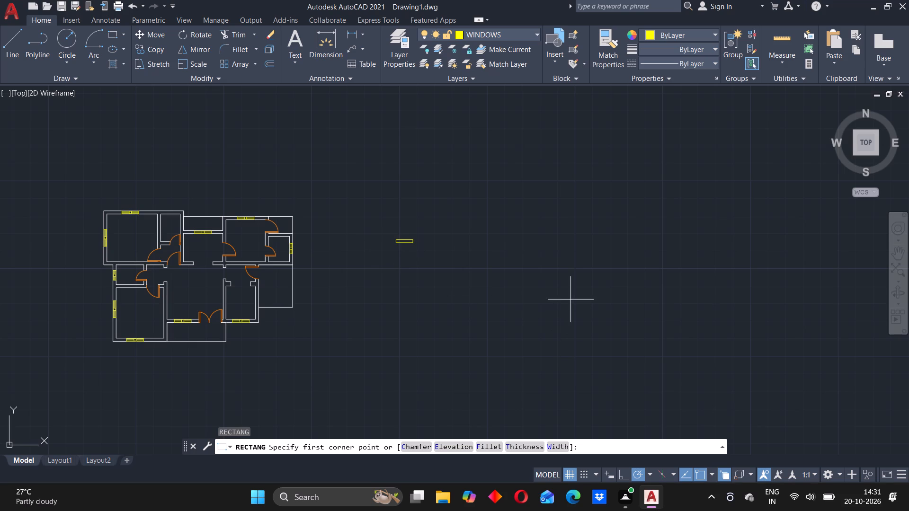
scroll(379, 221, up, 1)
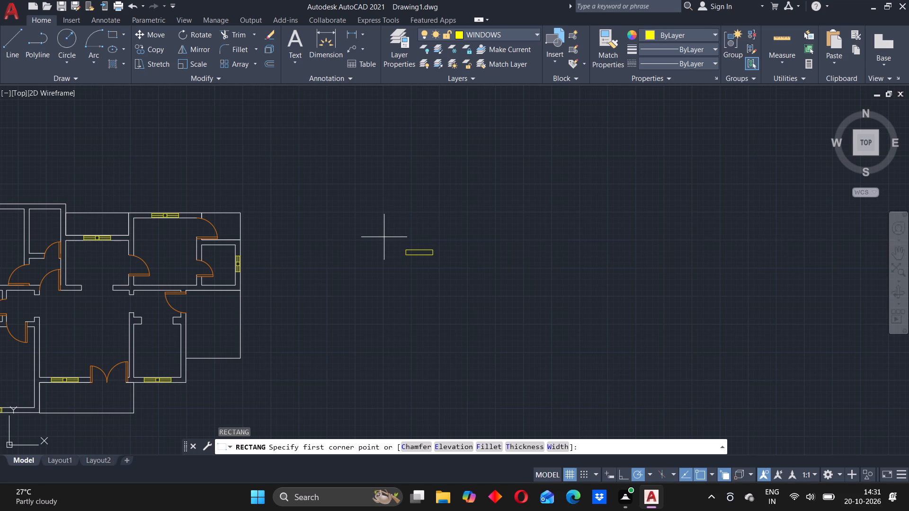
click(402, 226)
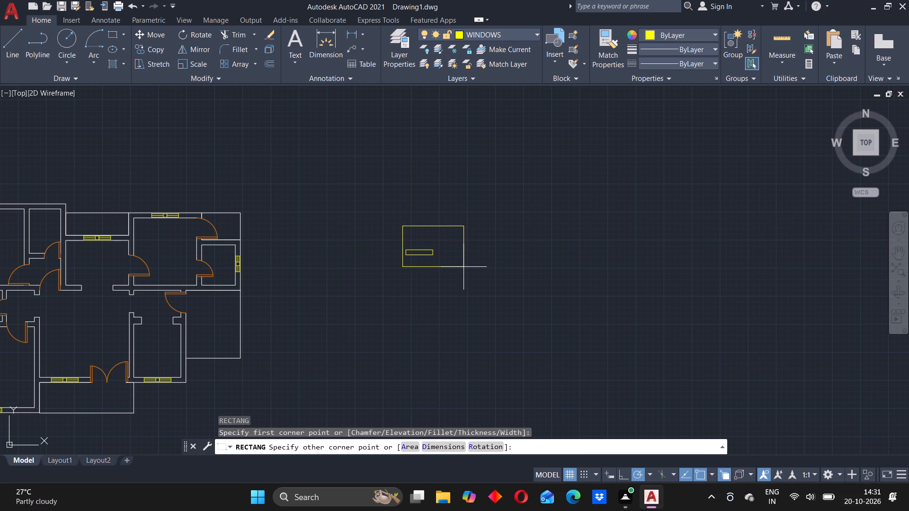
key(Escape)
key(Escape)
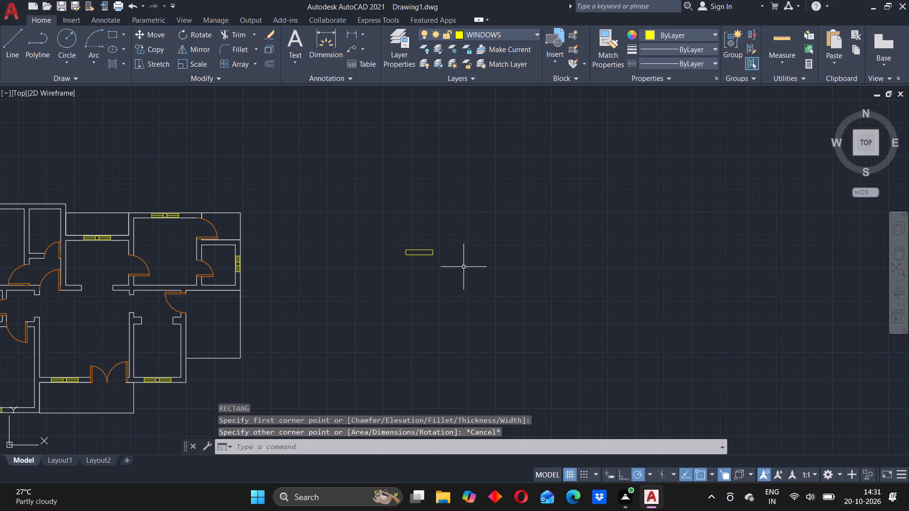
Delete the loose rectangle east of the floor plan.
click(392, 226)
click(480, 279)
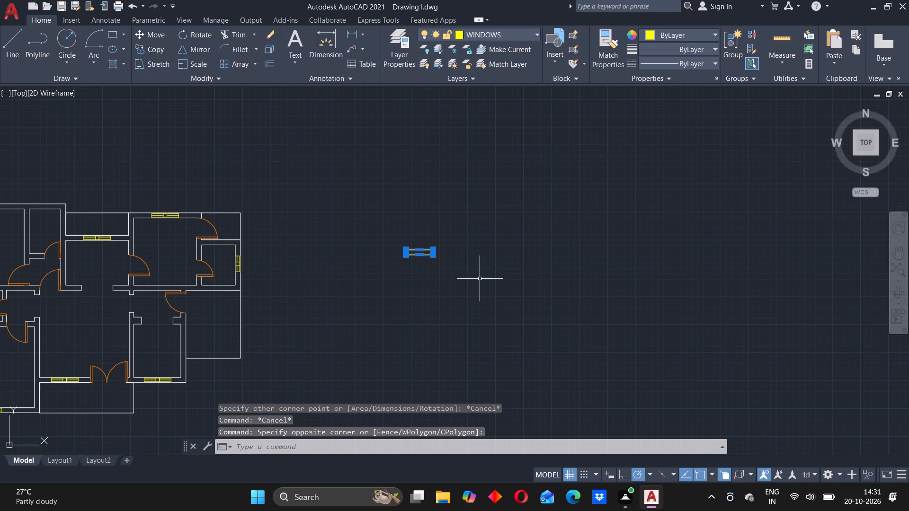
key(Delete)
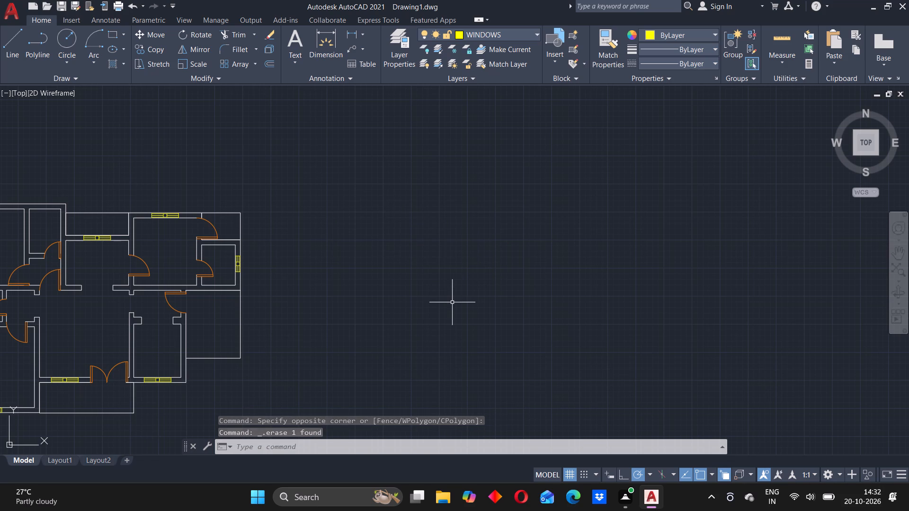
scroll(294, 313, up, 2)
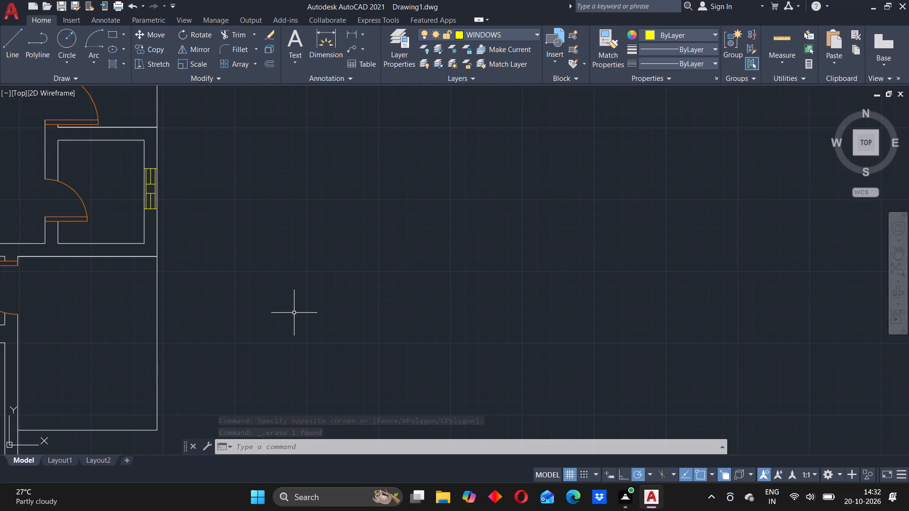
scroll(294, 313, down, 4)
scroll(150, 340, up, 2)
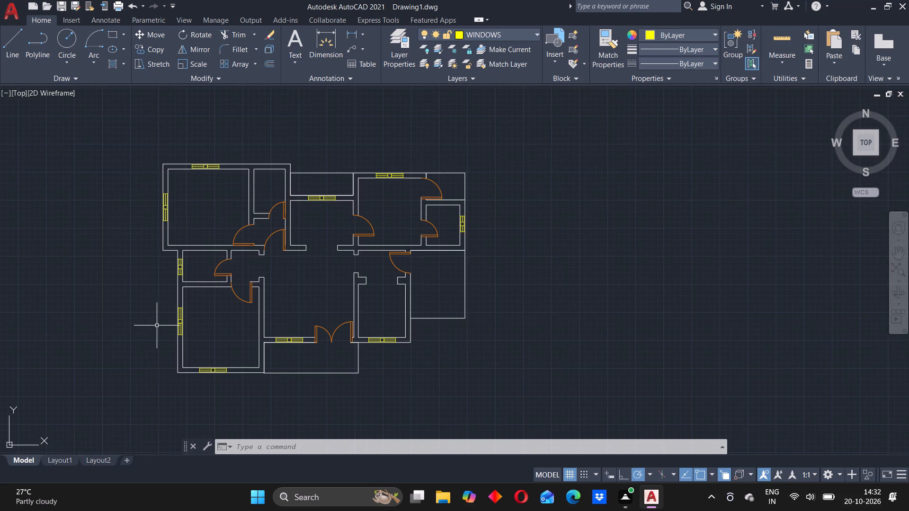
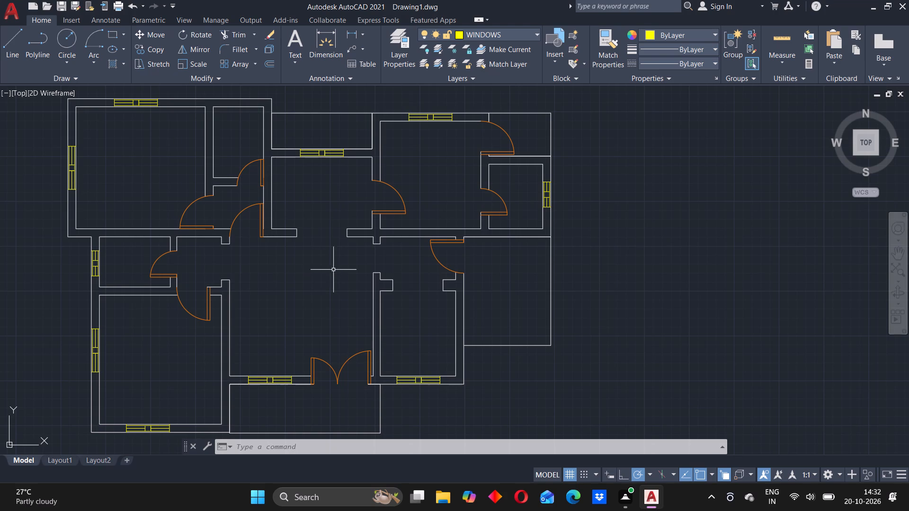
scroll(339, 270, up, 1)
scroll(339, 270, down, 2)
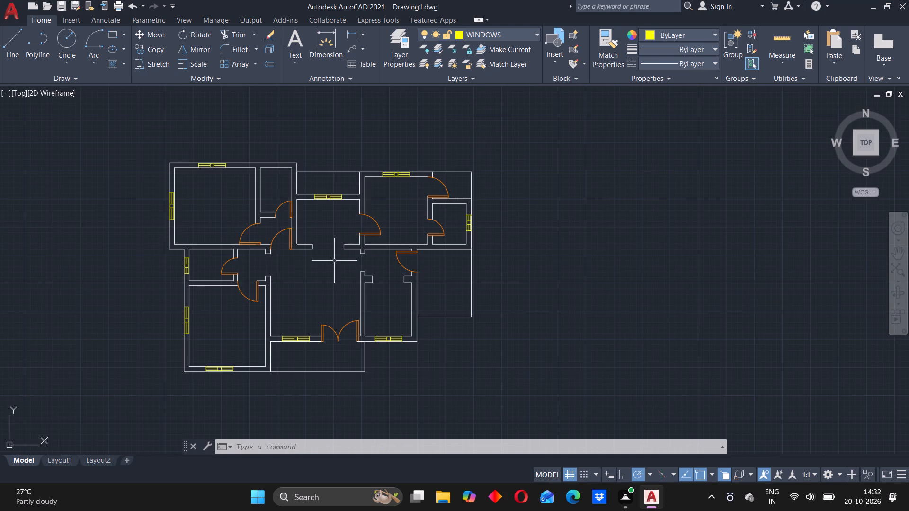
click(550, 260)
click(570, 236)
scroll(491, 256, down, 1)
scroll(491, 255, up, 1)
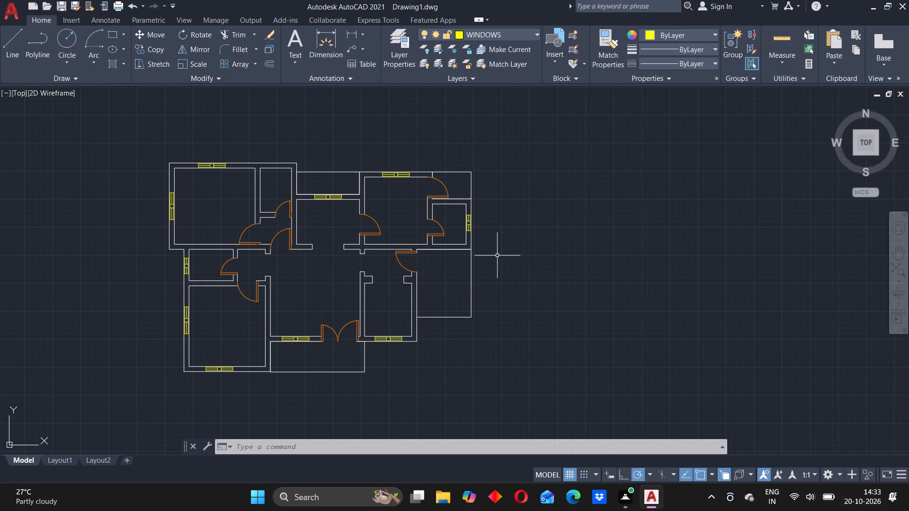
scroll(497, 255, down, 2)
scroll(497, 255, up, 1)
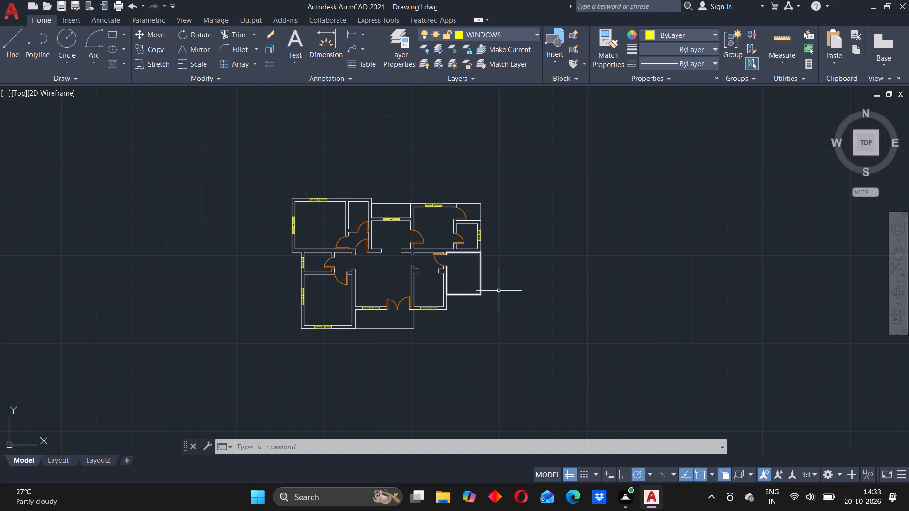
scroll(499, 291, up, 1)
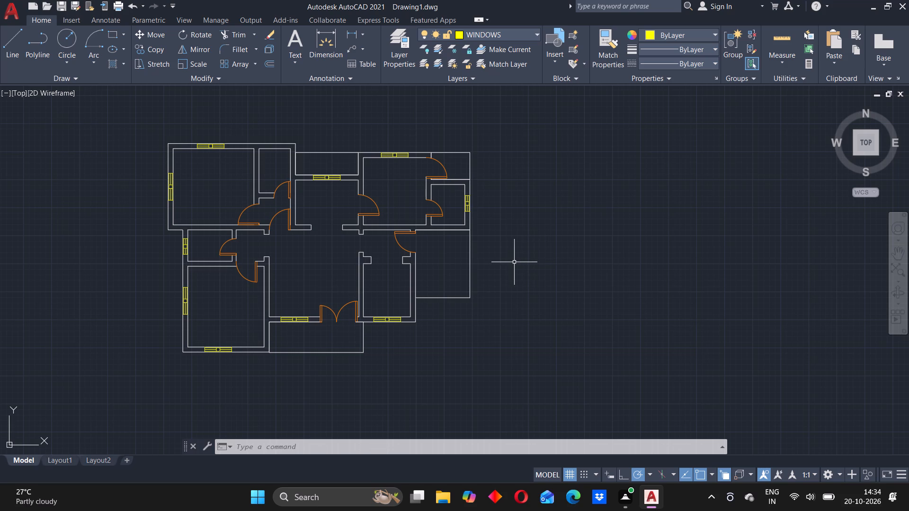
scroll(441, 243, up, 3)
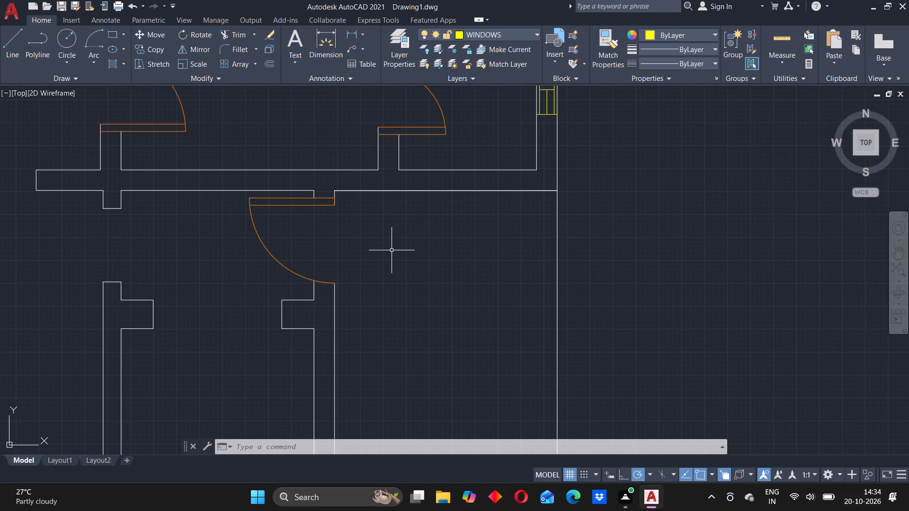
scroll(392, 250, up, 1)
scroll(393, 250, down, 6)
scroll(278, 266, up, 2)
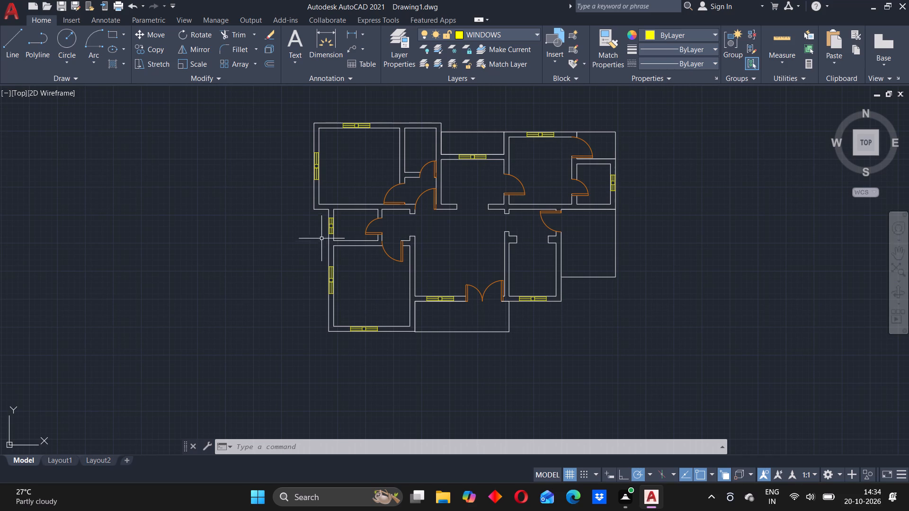
Browse the DesignCenter folder tree around the AutoCAD 2021 Sample folder and the rest of the C drive, closing DesignCenter when done.
click(286, 445)
text(ADC)
key(Return)
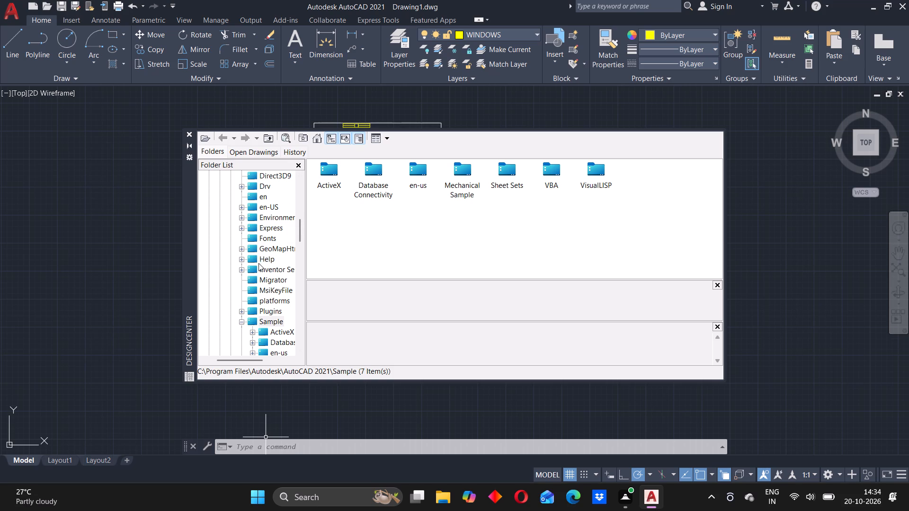
scroll(258, 263, down, 2)
scroll(268, 256, up, 1)
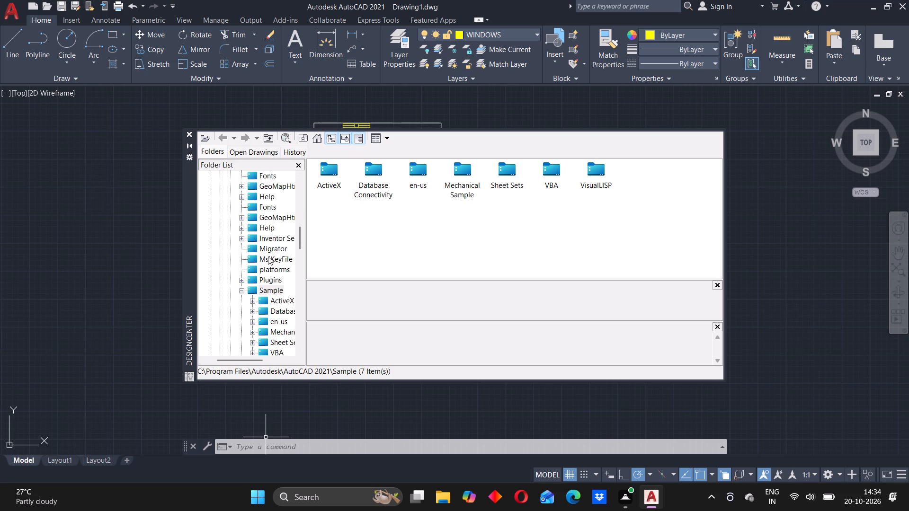
scroll(268, 256, up, 7)
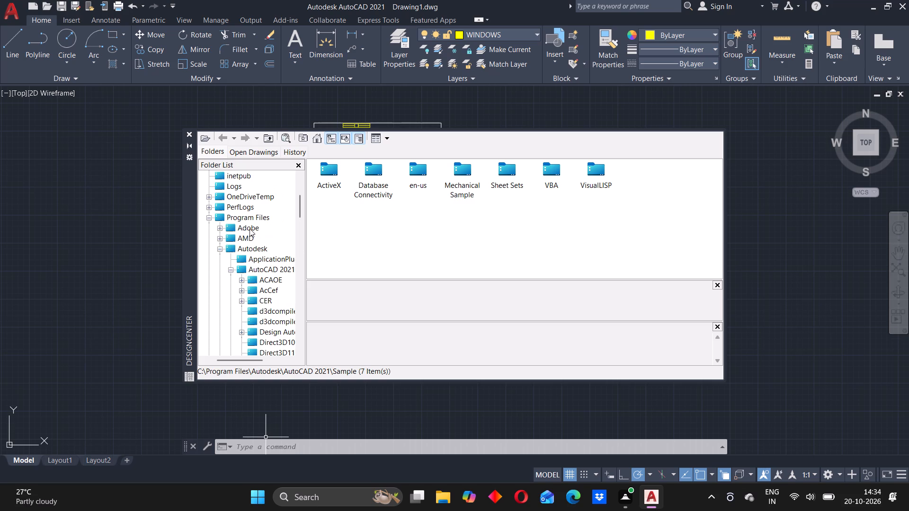
scroll(250, 229, up, 3)
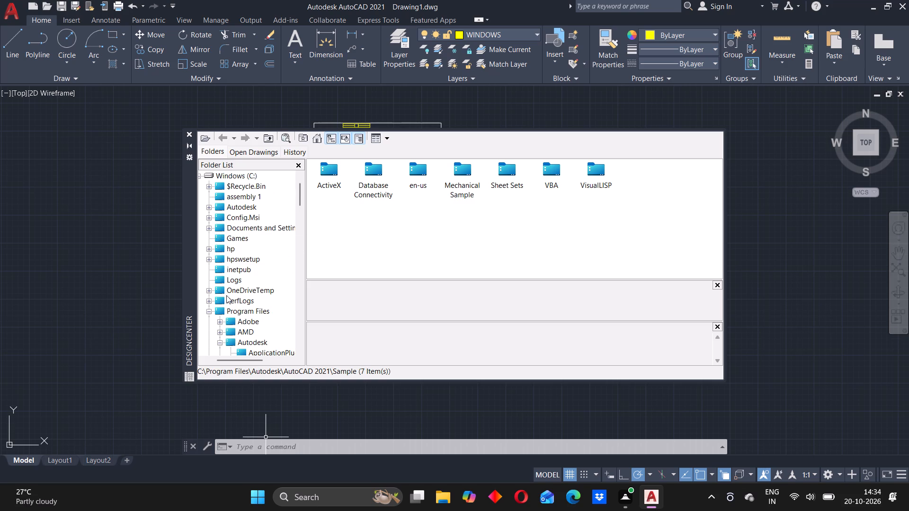
scroll(234, 311, down, 8)
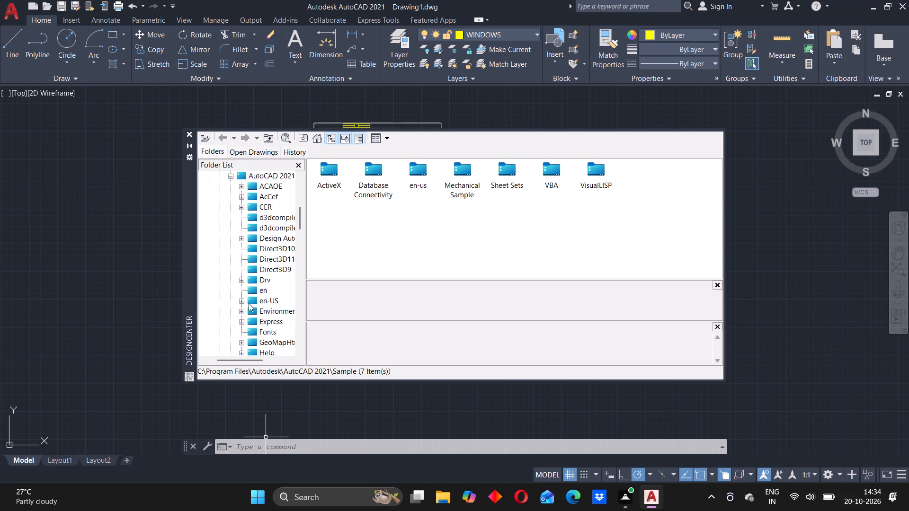
scroll(249, 303, down, 20)
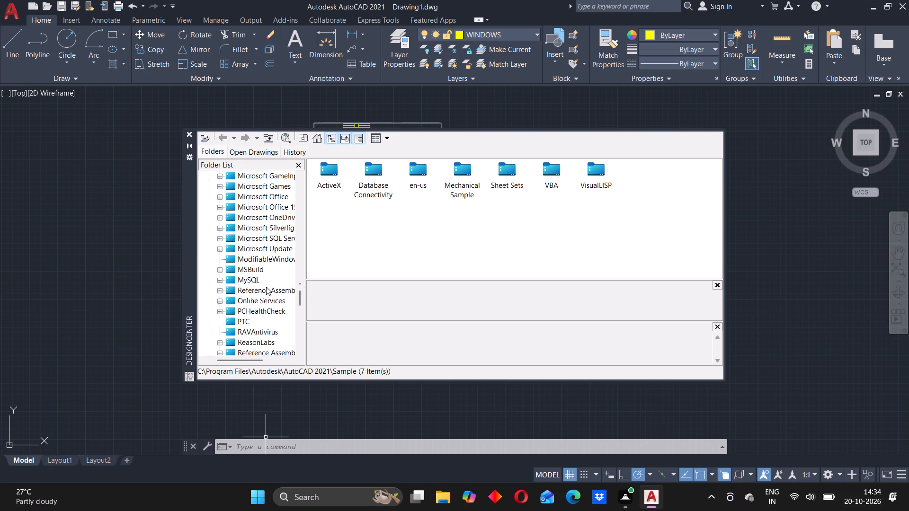
scroll(266, 287, down, 9)
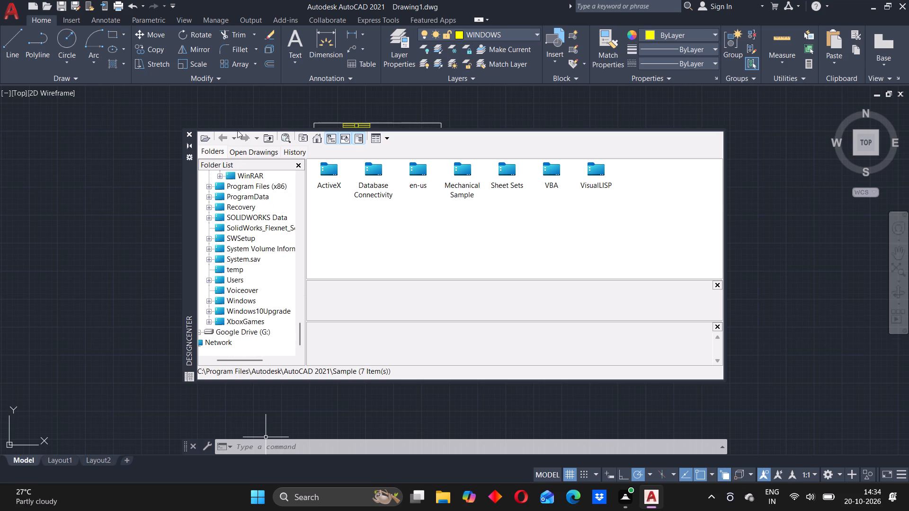
click(189, 133)
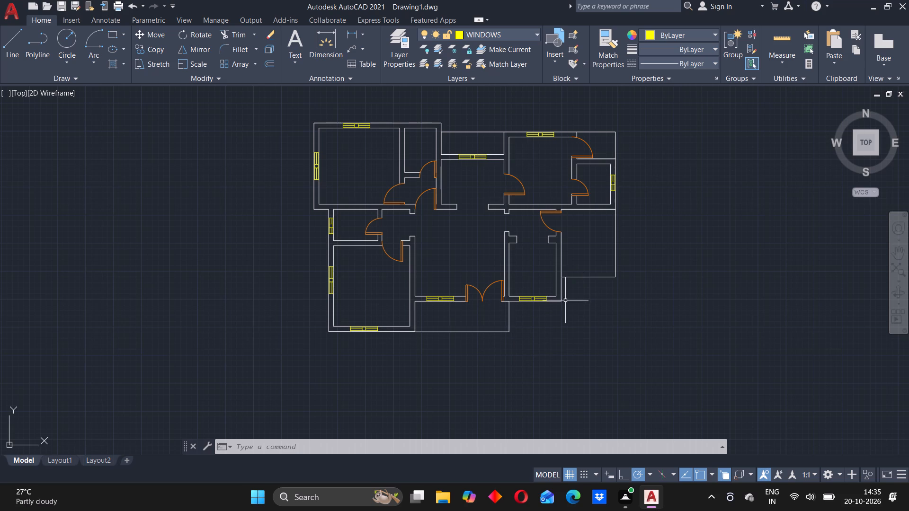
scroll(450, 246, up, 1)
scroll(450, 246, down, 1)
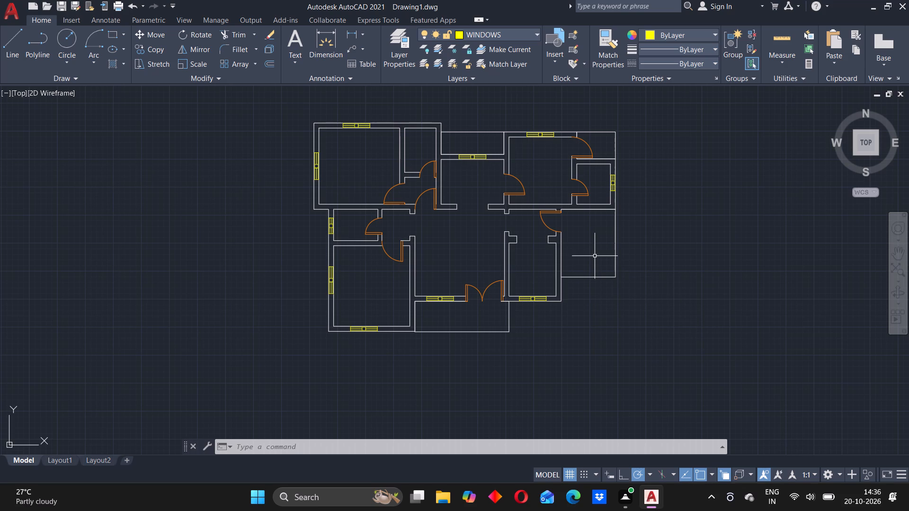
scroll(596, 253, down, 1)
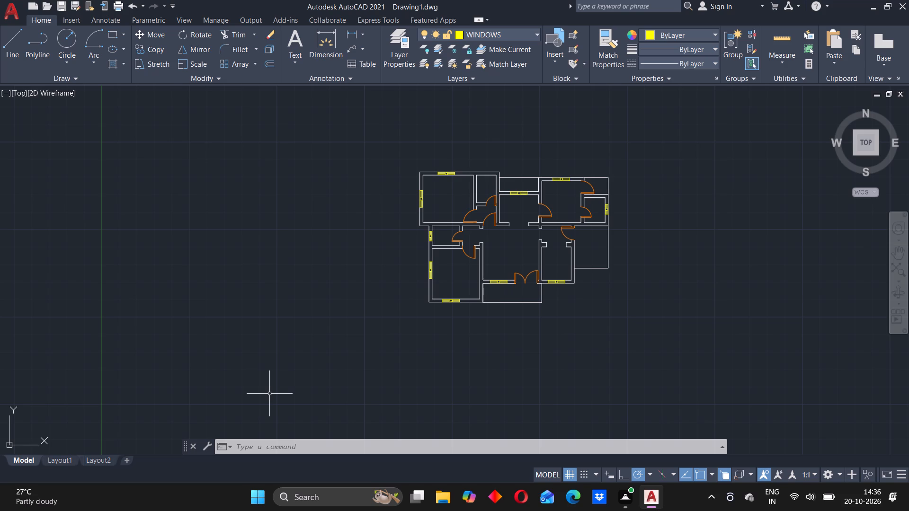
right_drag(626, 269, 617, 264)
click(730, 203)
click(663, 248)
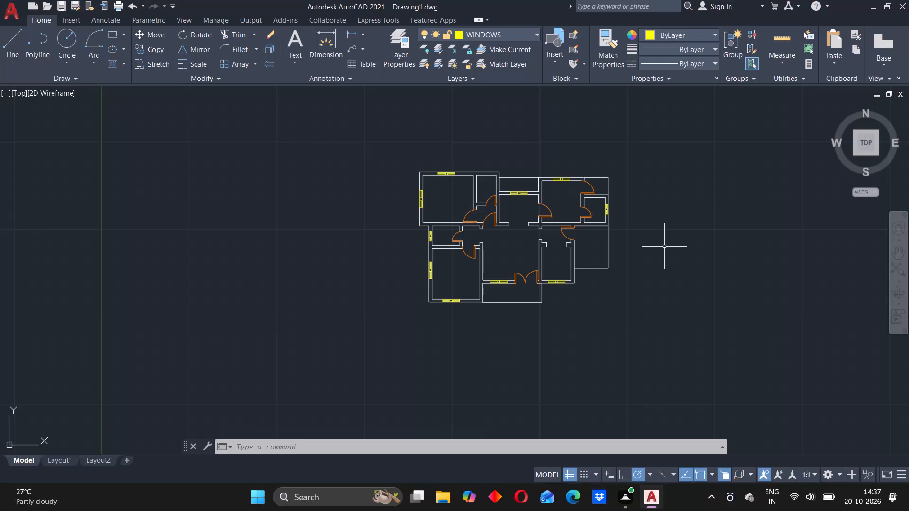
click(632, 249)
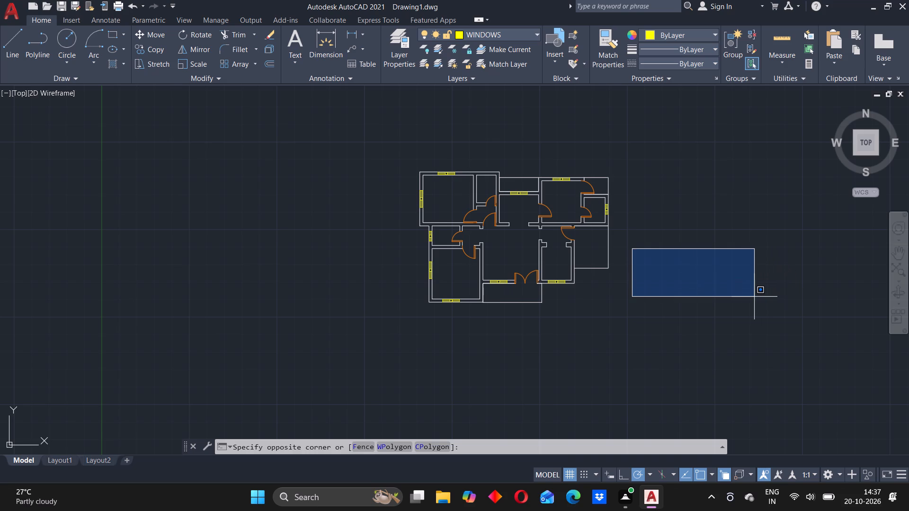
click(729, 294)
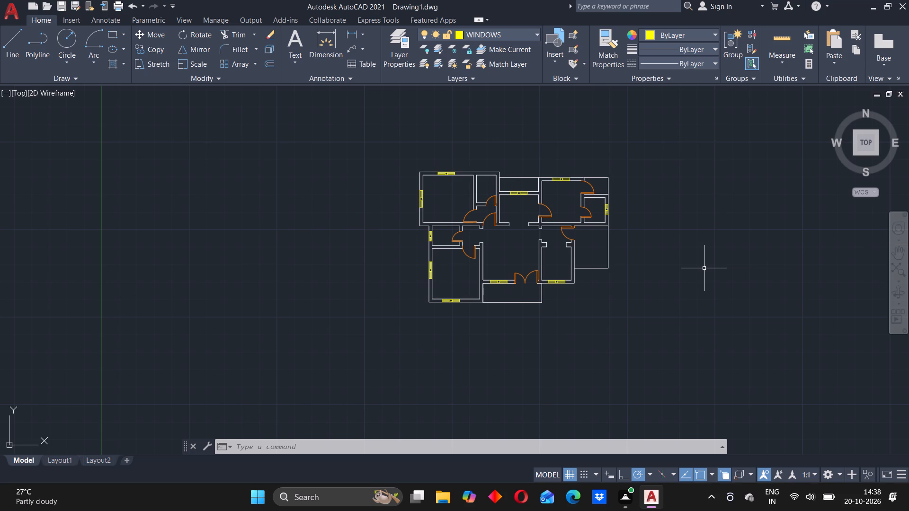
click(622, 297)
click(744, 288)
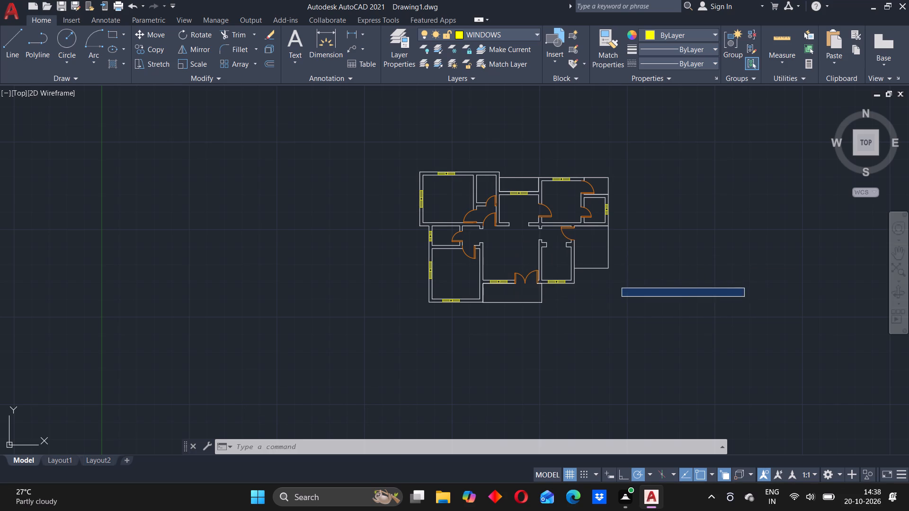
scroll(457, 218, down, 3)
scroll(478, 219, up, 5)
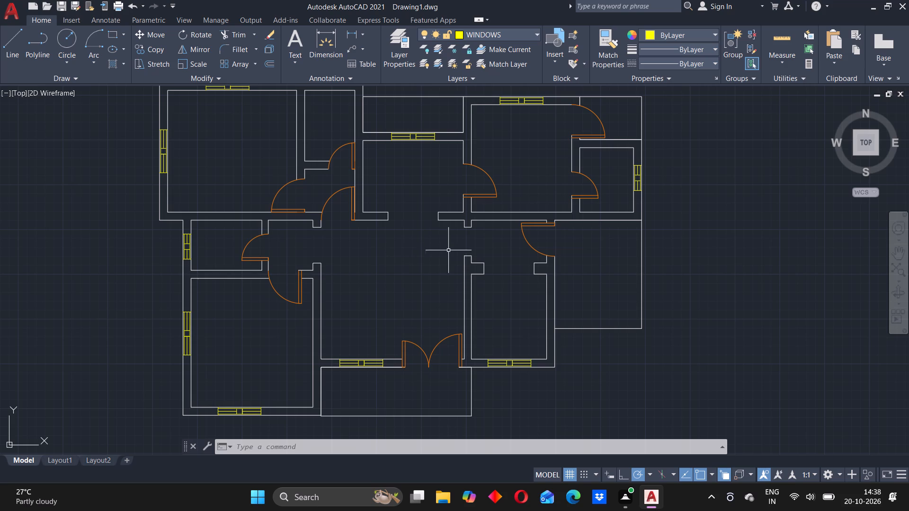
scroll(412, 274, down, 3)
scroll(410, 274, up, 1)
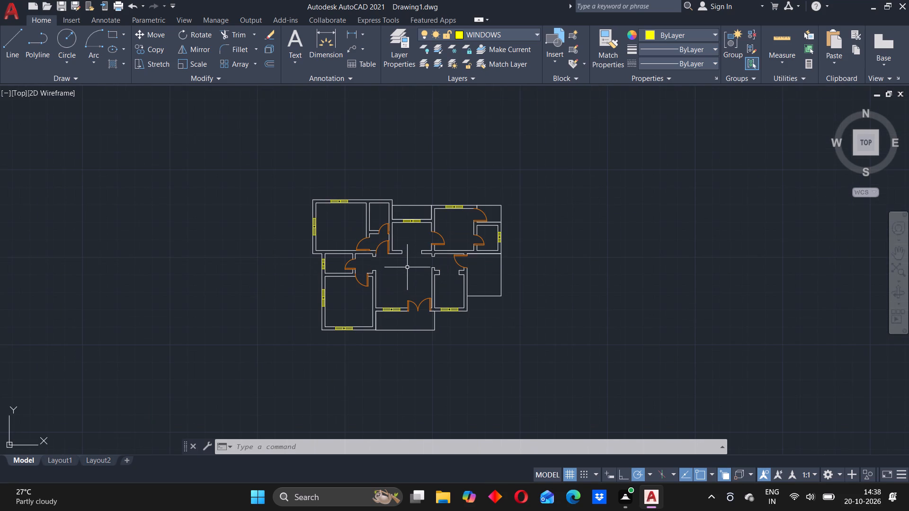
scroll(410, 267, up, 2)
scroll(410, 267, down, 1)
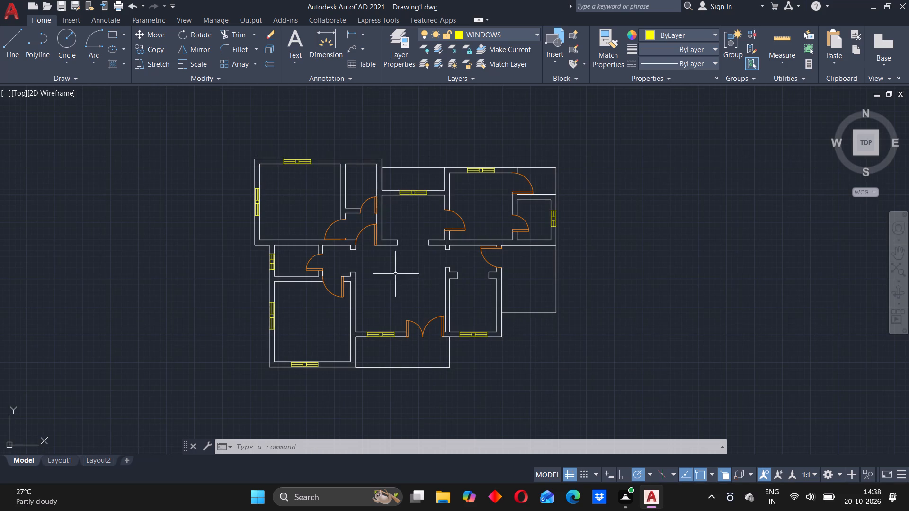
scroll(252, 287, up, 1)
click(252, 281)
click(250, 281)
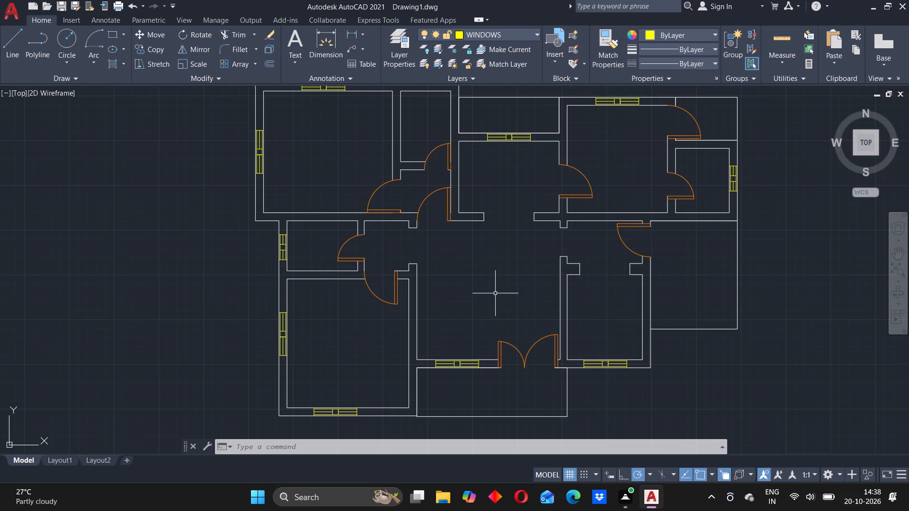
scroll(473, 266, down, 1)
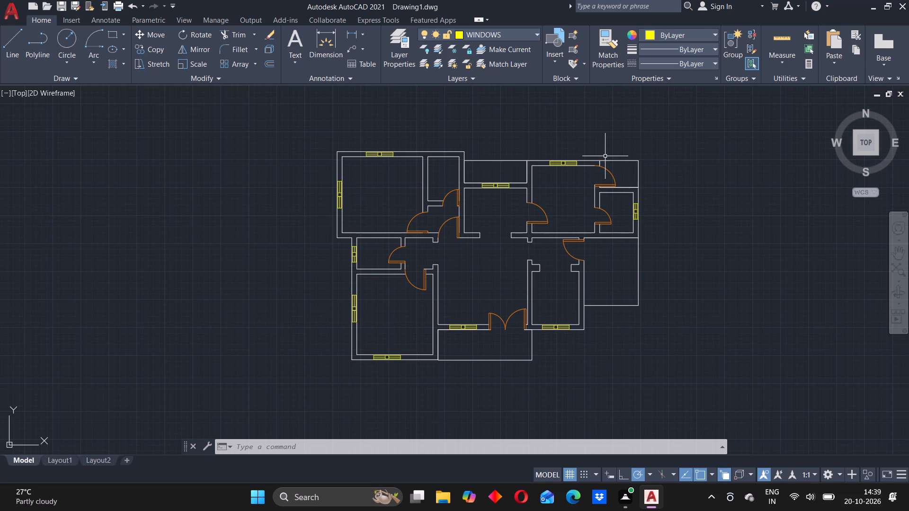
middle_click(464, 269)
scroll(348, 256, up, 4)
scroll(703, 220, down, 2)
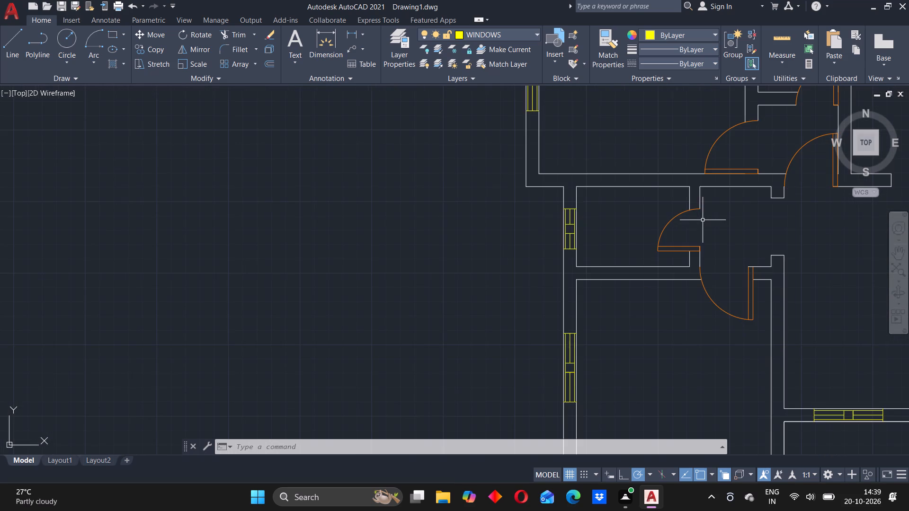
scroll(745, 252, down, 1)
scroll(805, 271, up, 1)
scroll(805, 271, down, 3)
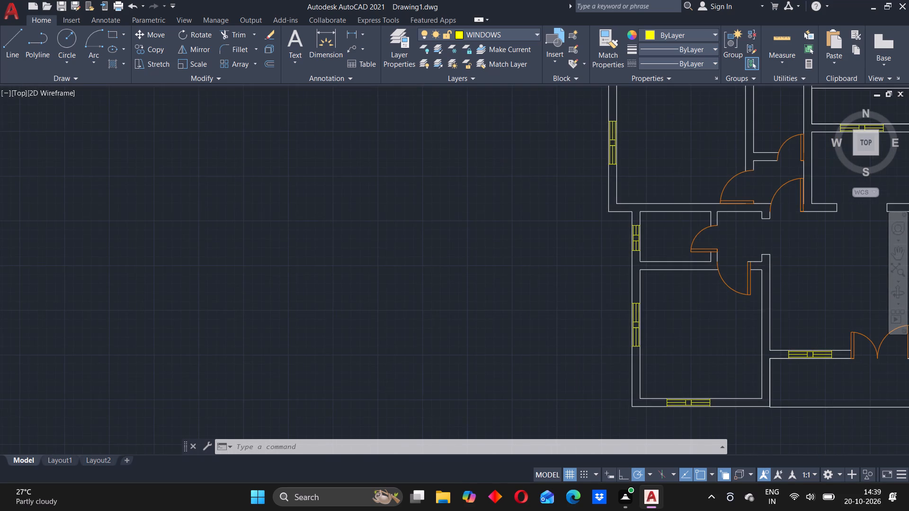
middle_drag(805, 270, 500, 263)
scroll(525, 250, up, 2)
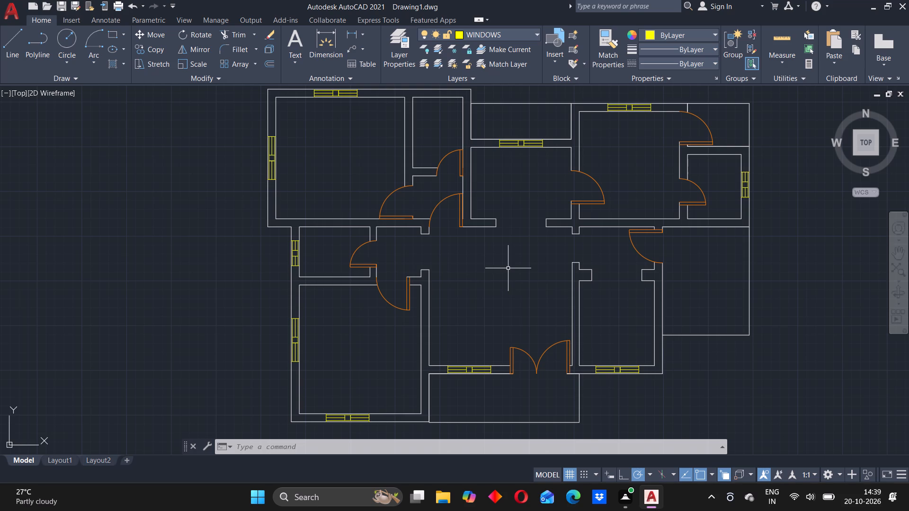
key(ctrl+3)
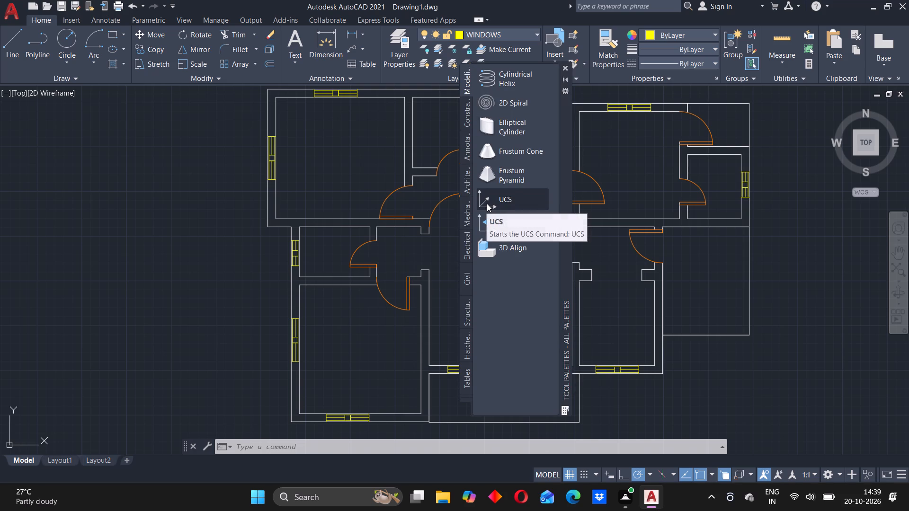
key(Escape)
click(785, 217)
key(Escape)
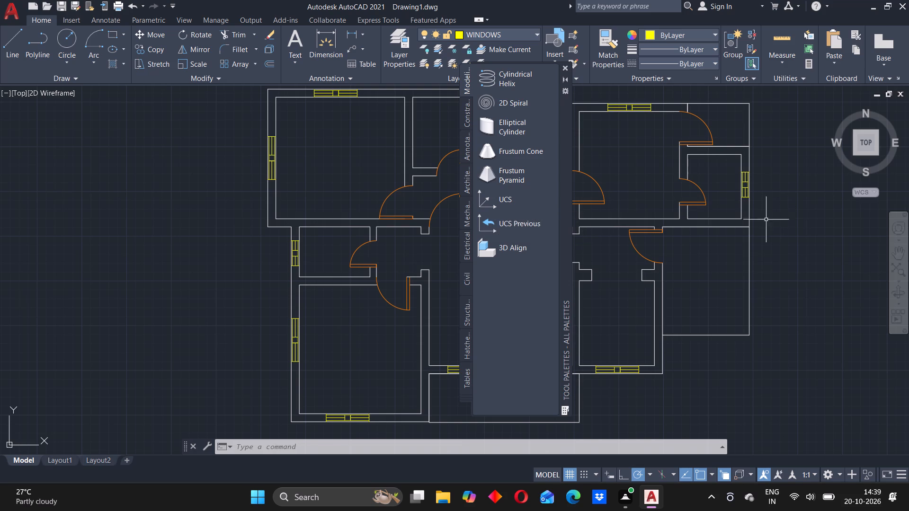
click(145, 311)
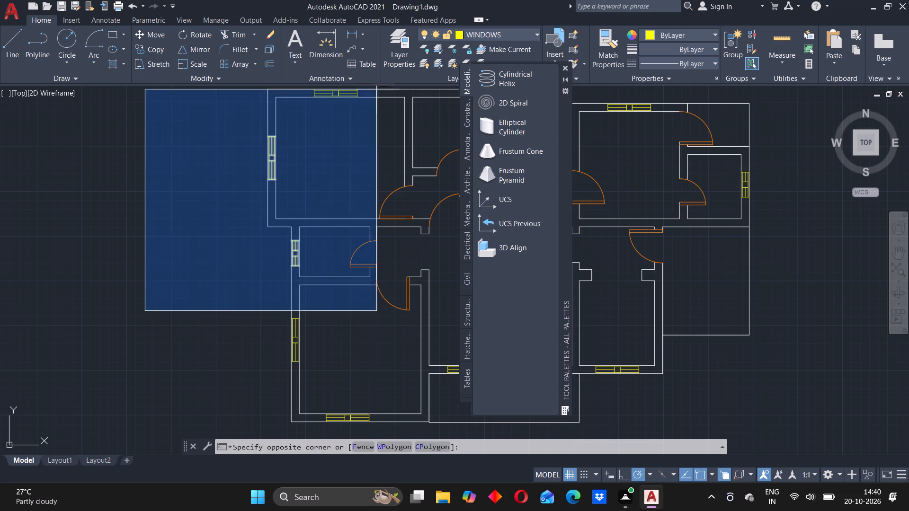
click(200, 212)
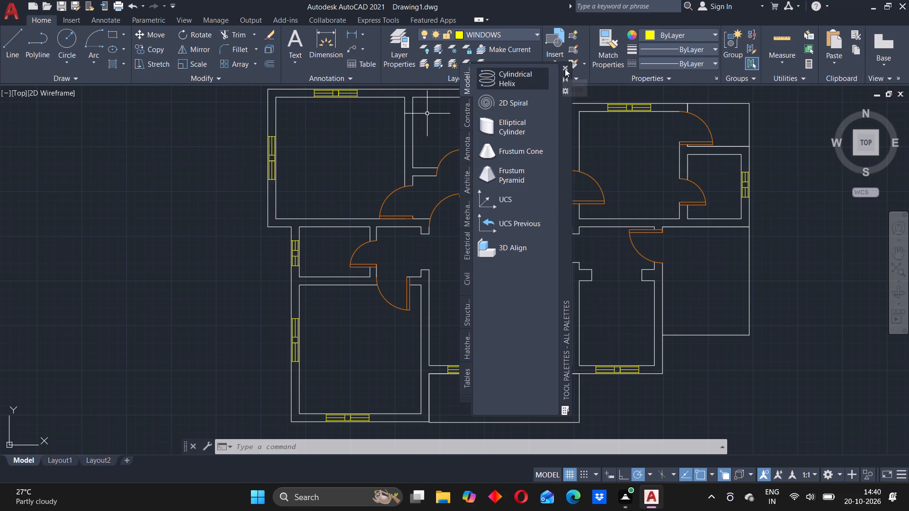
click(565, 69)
Turn off object snap.
key(ctrl+F3)
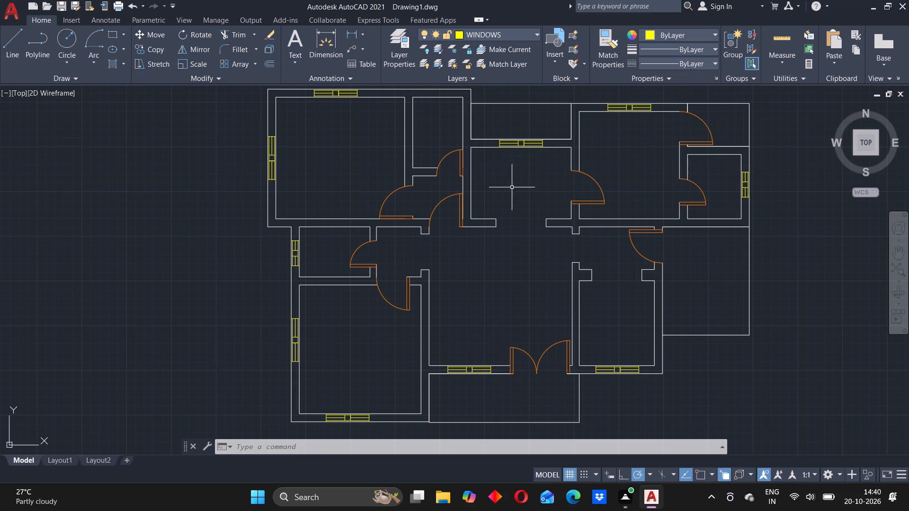
Turn object snap back on.
key(ctrl+F3)
click(216, 249)
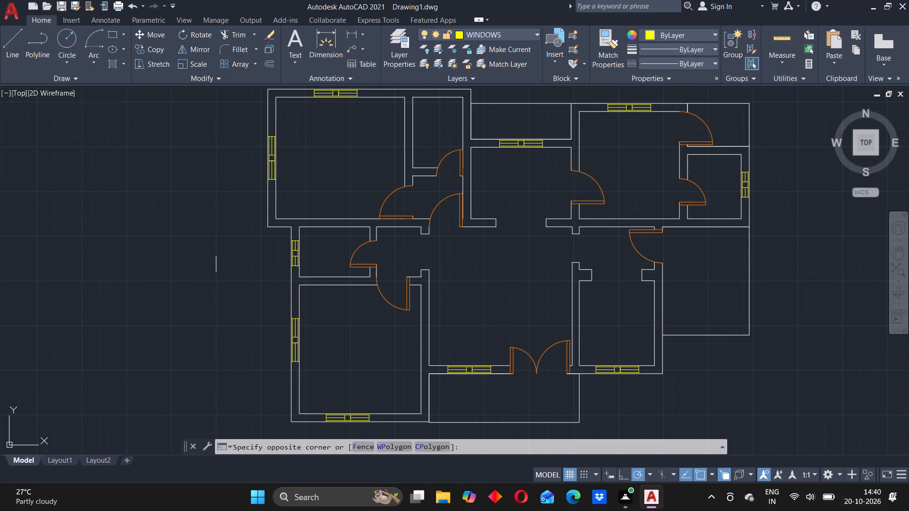
click(224, 251)
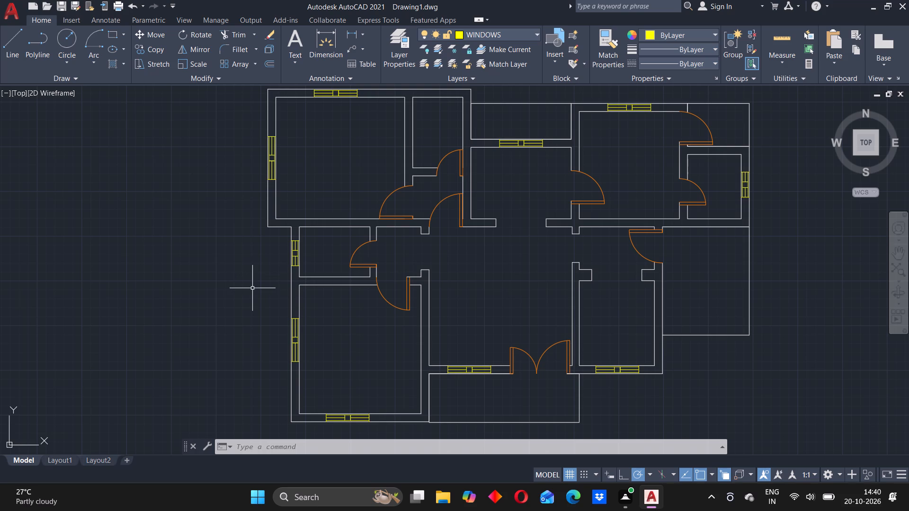
Open DesignCenter and look through its folder tree, from the Program Files subfolders up to the root of the C drive.
key(ctrl+2)
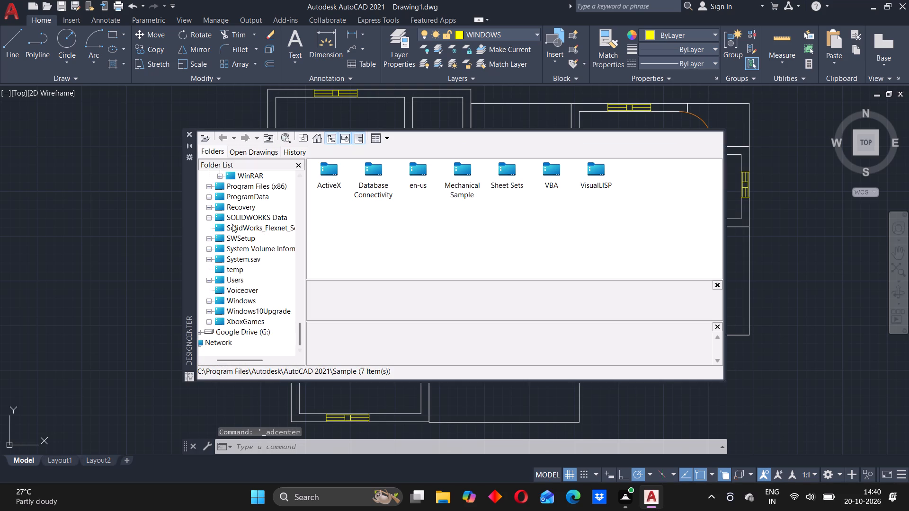
scroll(261, 263, down, 1)
scroll(259, 260, up, 4)
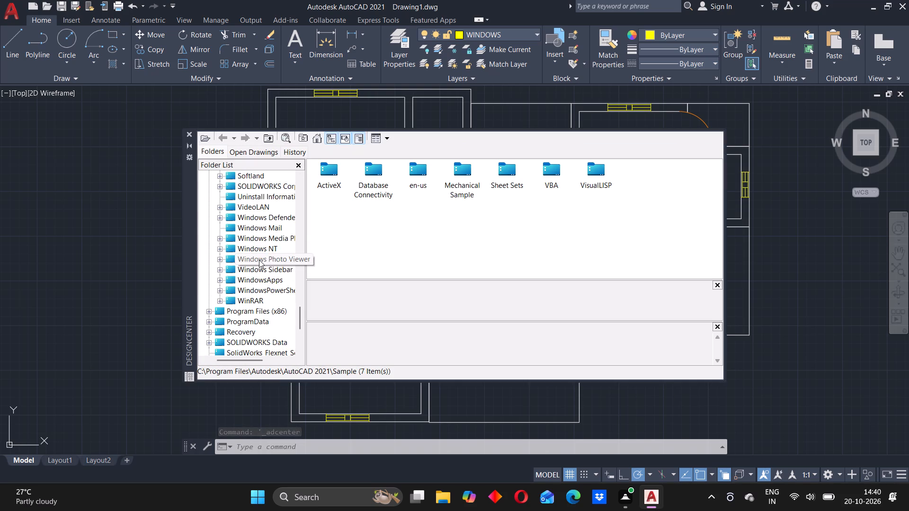
scroll(259, 260, up, 5)
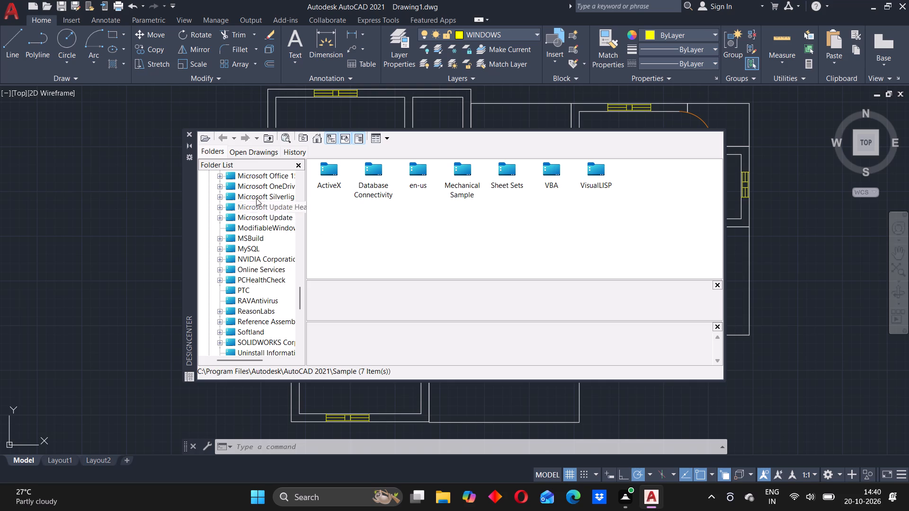
scroll(250, 222, up, 4)
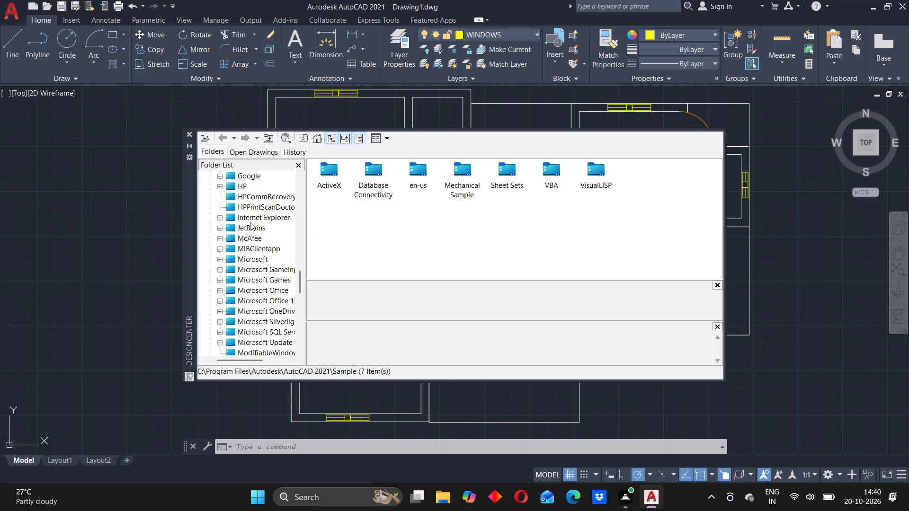
scroll(250, 222, up, 7)
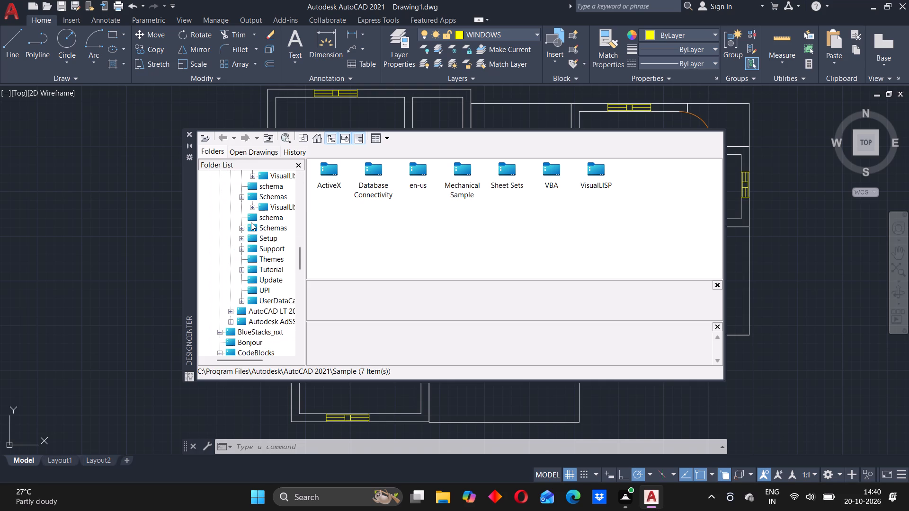
scroll(267, 275, up, 6)
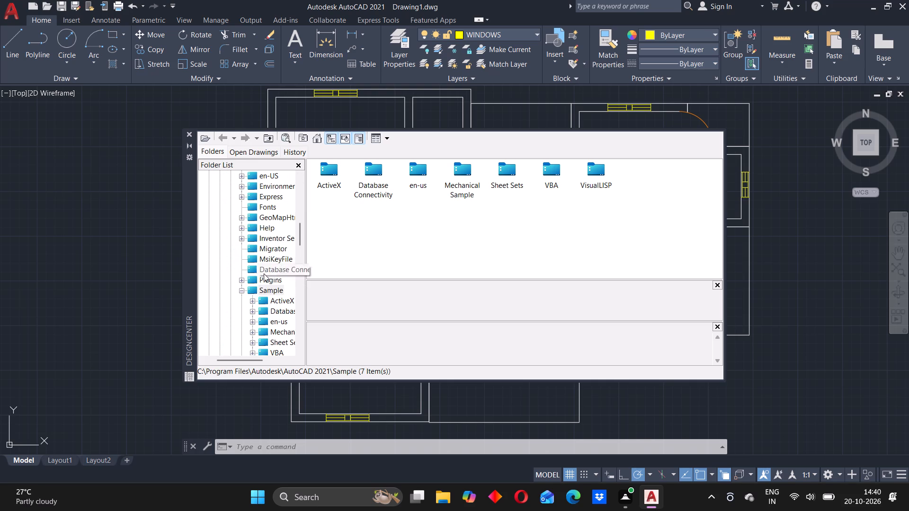
scroll(264, 273, up, 6)
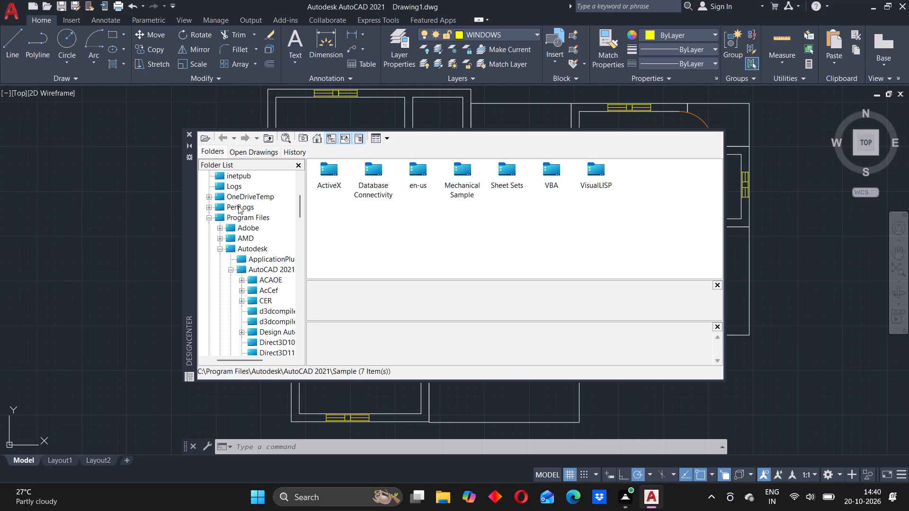
scroll(241, 204, up, 2)
scroll(245, 264, up, 2)
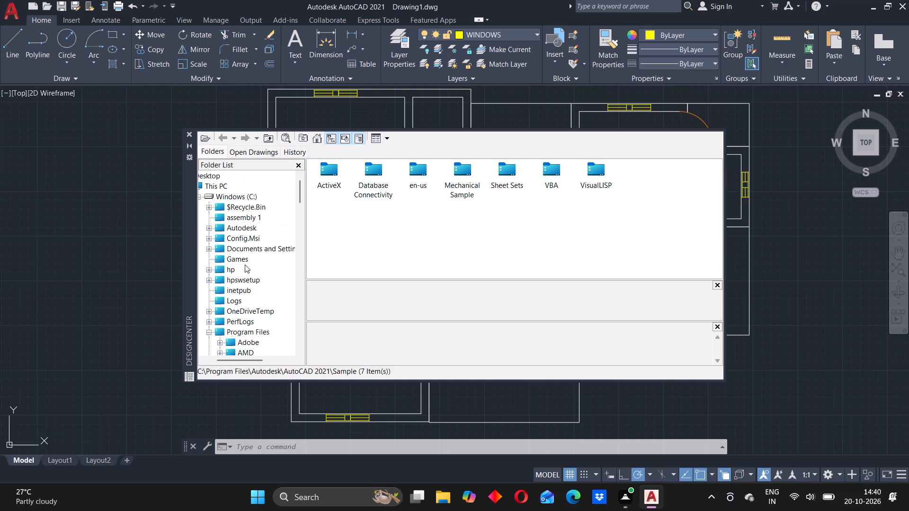
scroll(245, 264, up, 1)
Examine the ActiveX, ExtAttr and Mechanical Sample folders within the AutoCAD 2021 Sample folder, closing DesignCenter when done.
double_click(330, 179)
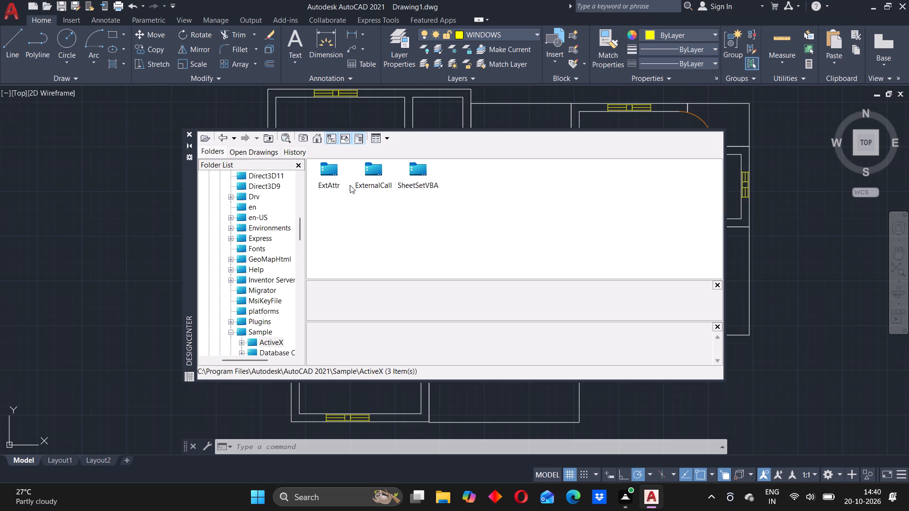
double_click(332, 178)
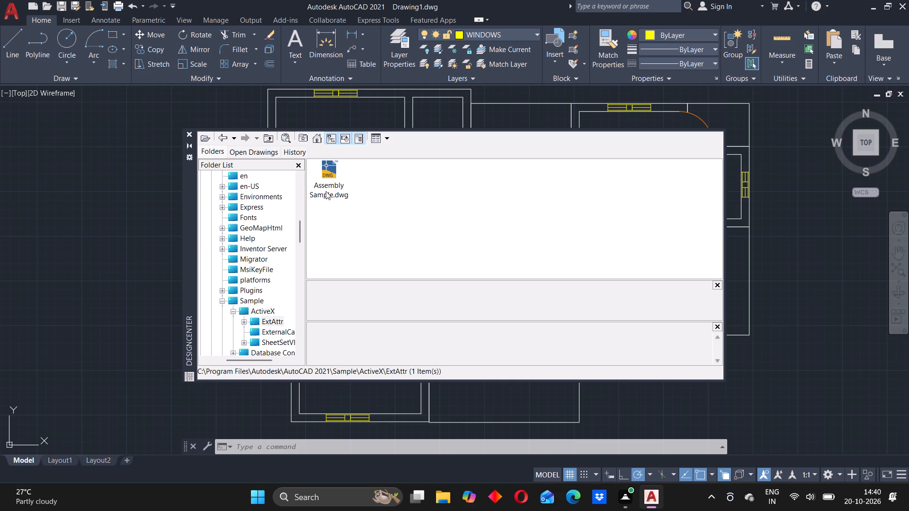
click(223, 136)
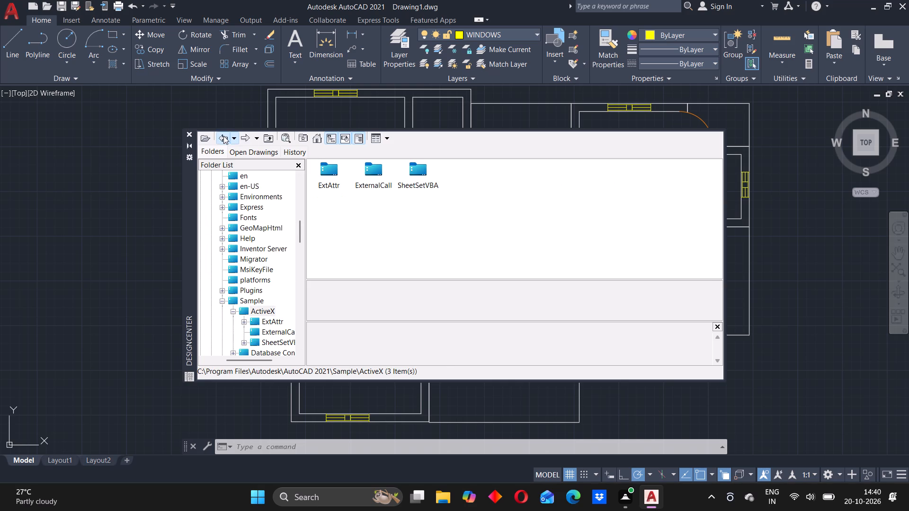
click(223, 136)
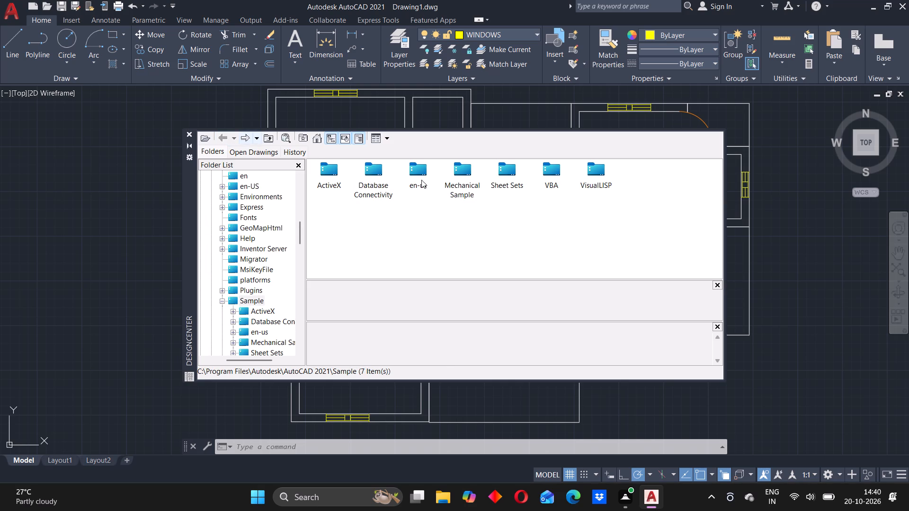
double_click(464, 183)
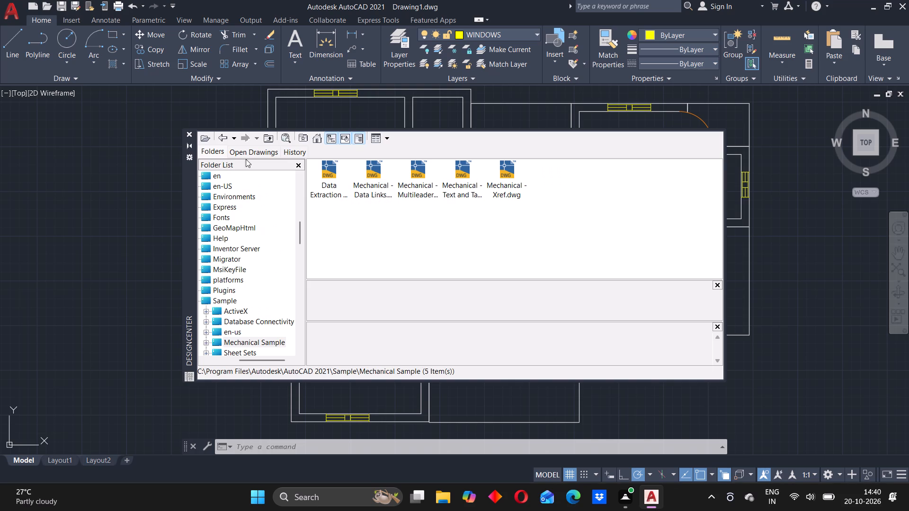
click(223, 134)
click(223, 134)
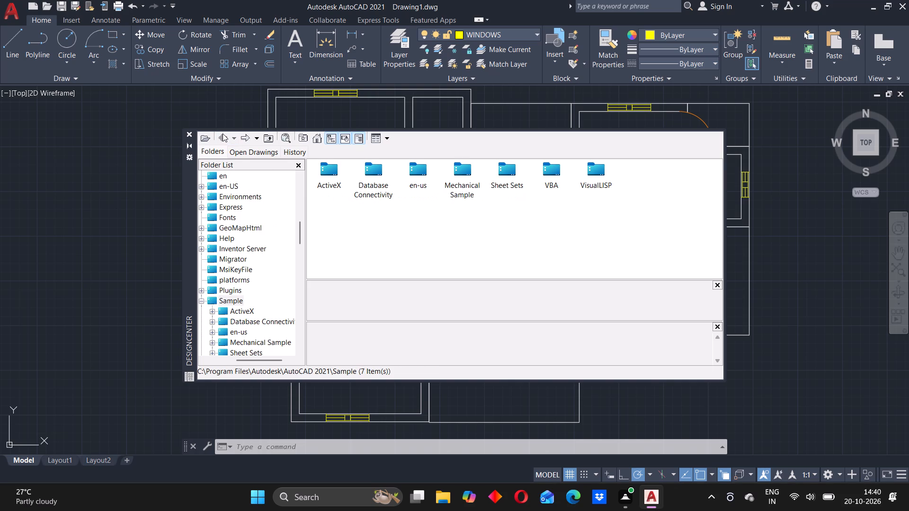
click(224, 141)
click(191, 136)
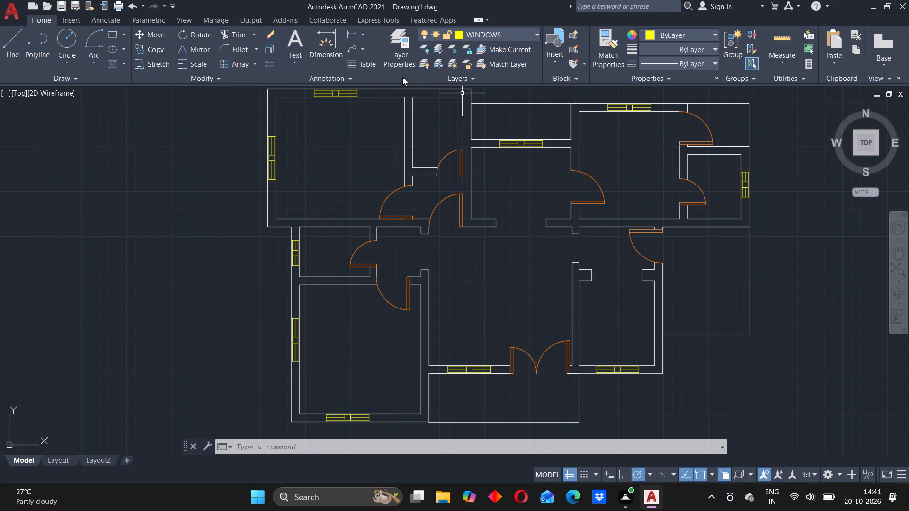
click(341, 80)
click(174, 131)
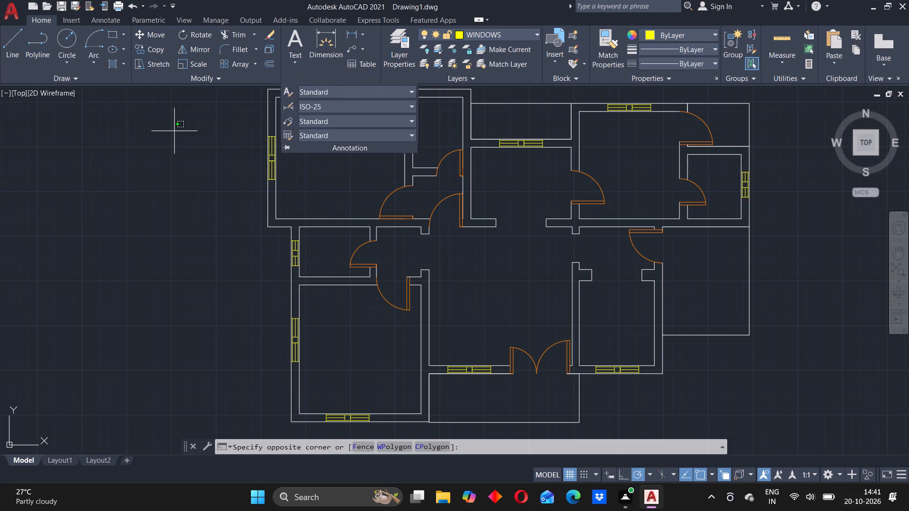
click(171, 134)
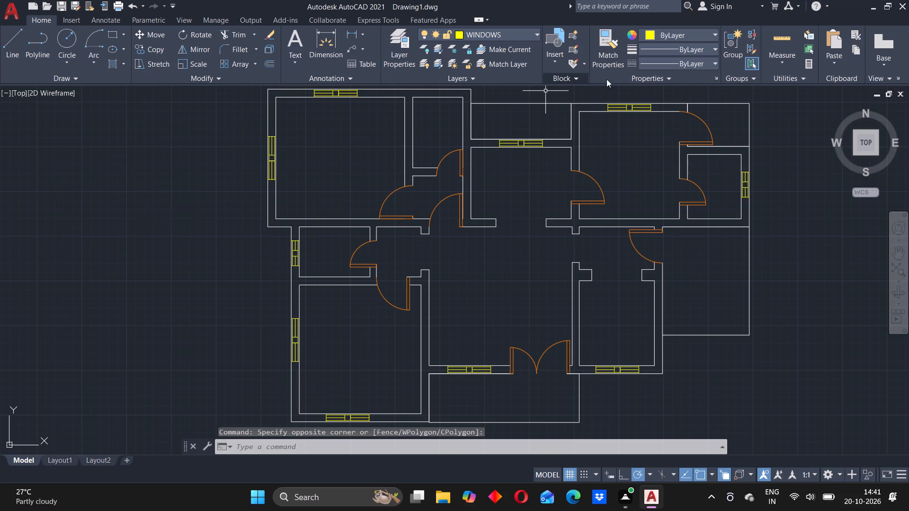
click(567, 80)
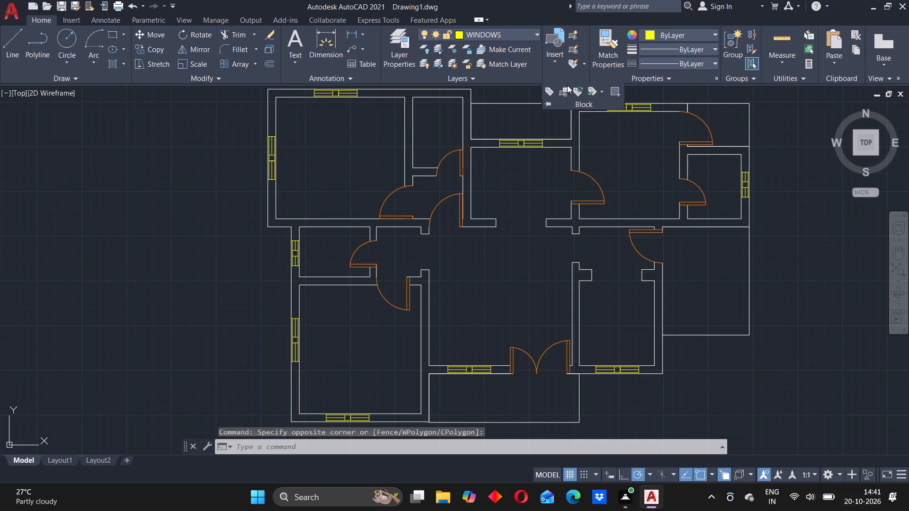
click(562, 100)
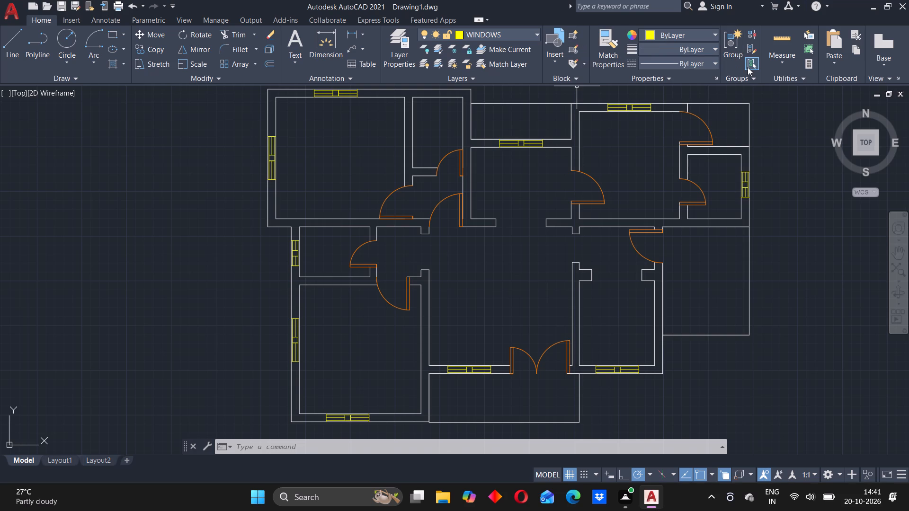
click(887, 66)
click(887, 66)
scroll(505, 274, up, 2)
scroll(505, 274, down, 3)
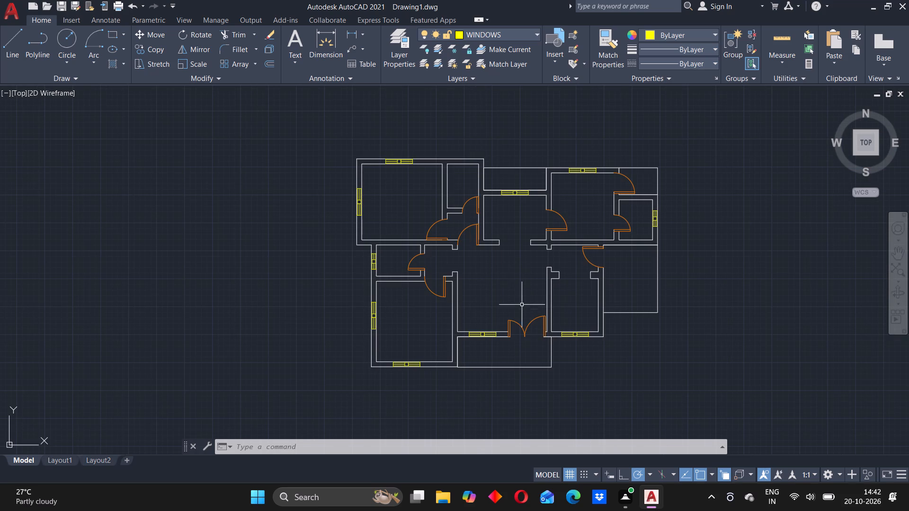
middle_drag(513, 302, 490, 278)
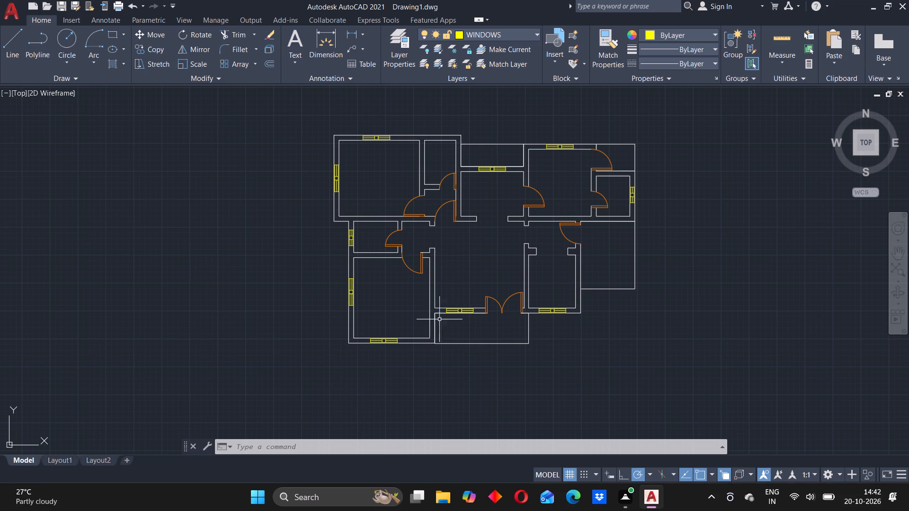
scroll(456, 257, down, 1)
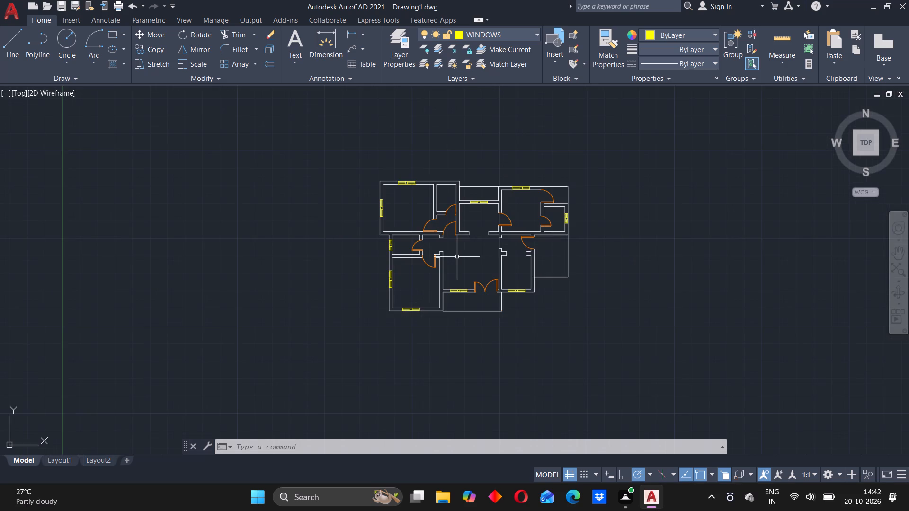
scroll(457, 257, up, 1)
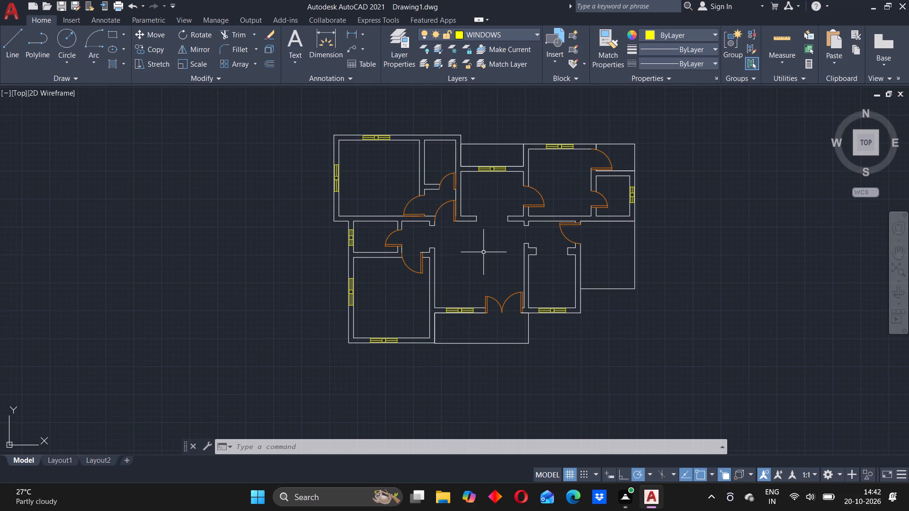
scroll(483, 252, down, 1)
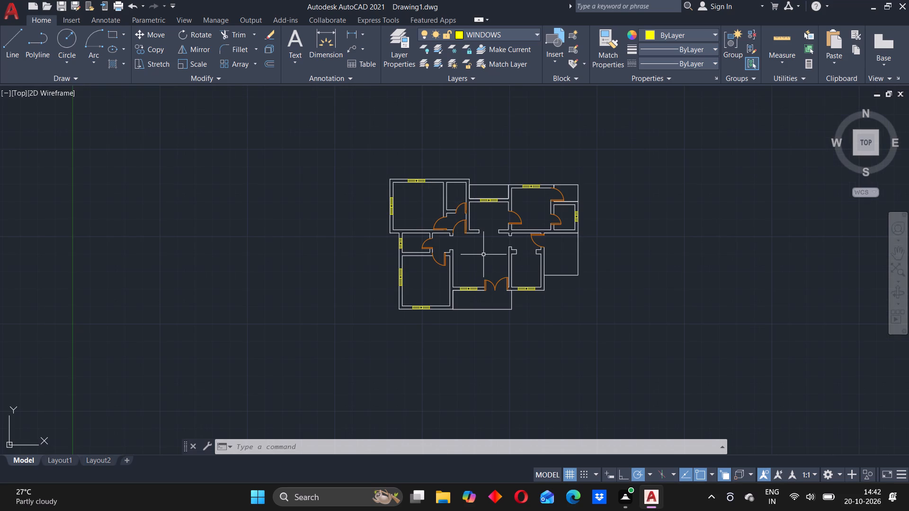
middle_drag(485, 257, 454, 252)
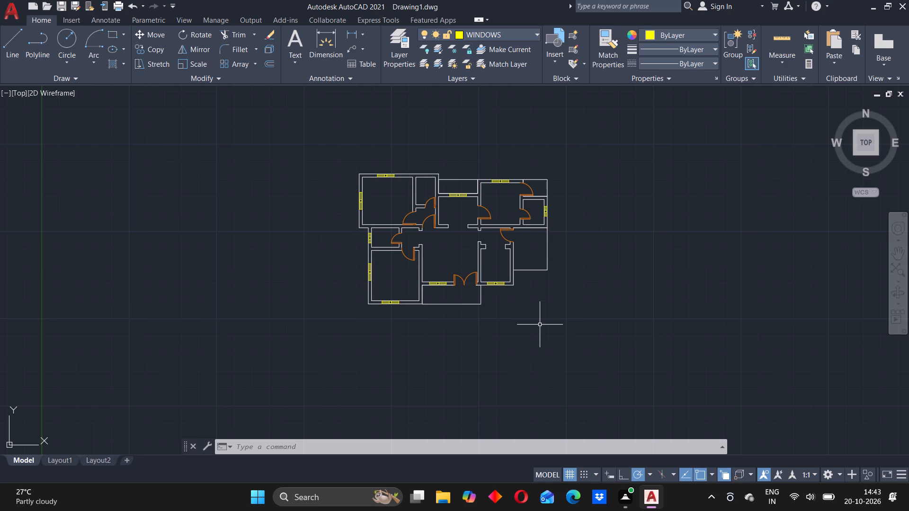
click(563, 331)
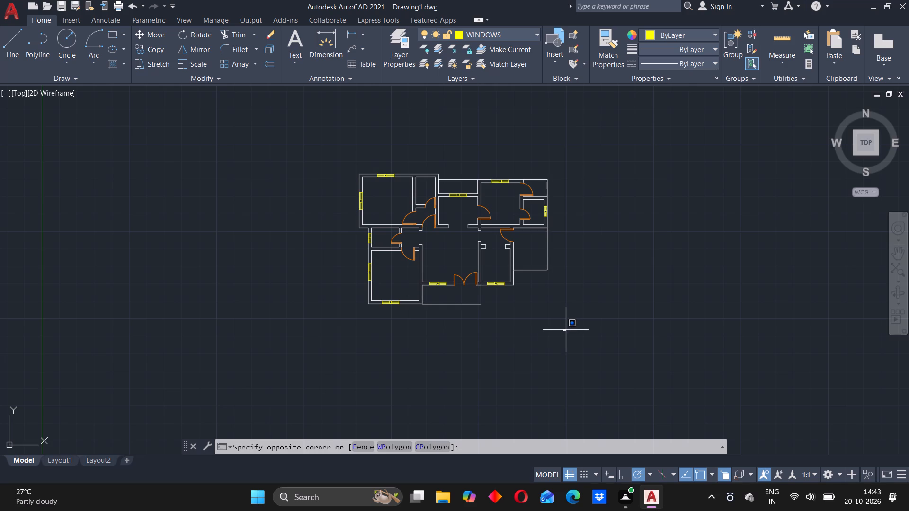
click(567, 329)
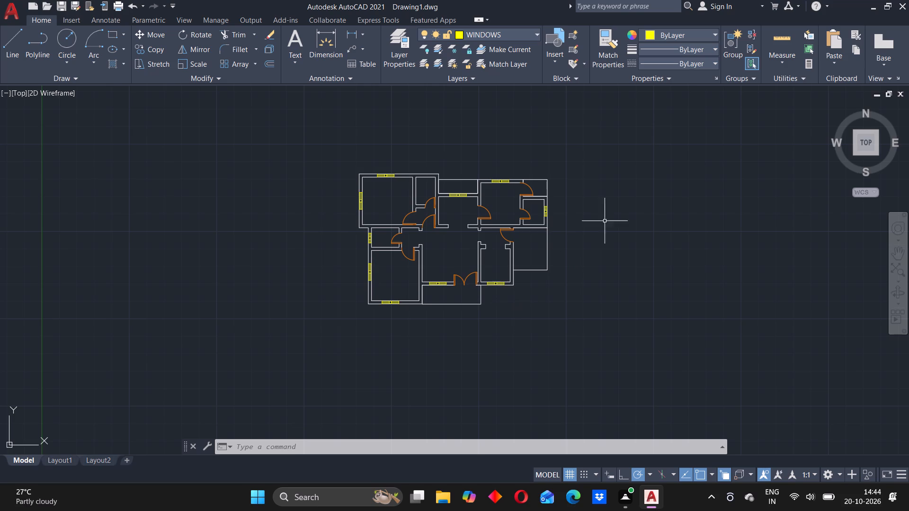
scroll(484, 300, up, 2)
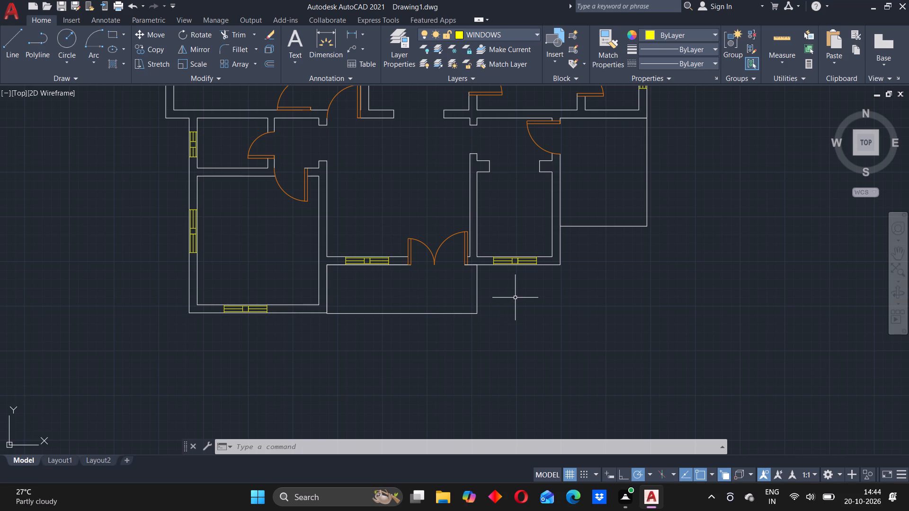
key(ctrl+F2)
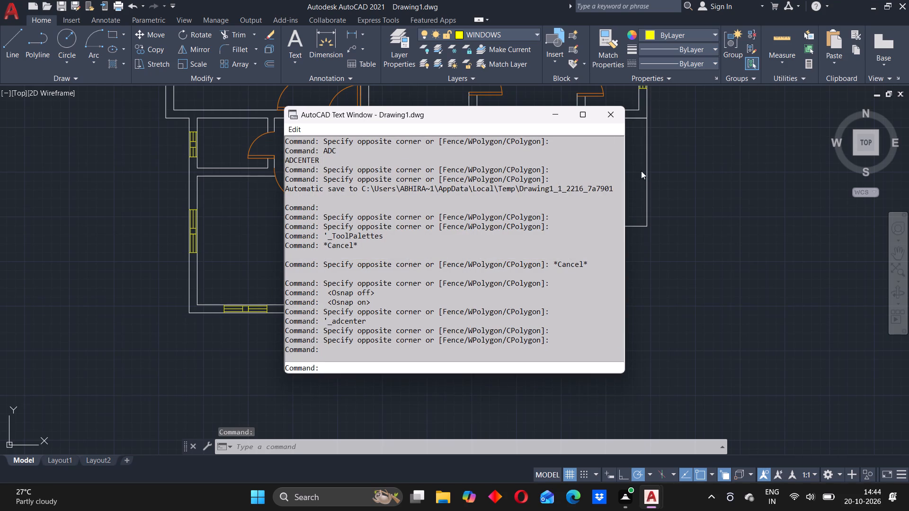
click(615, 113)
Reopen DesignCenter and examine the contents of the AutoCAD LT 2019 folder.
key(ctrl+2)
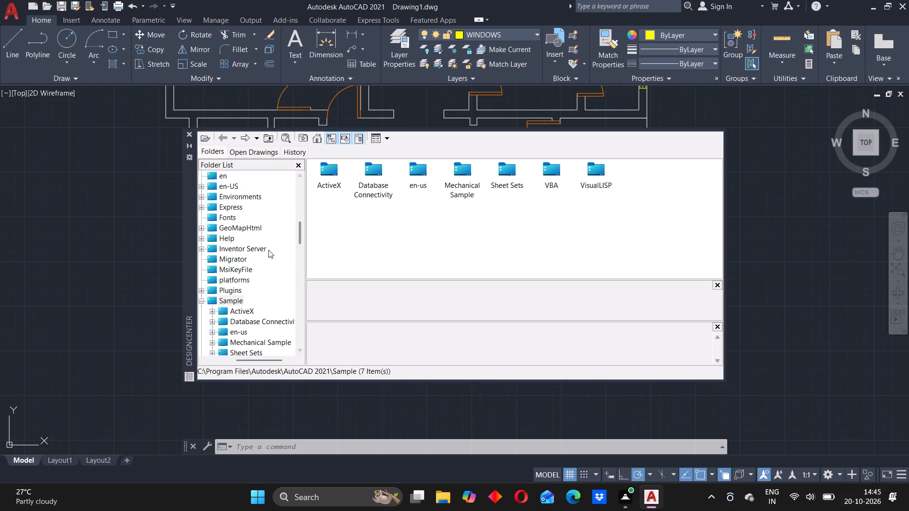
scroll(268, 250, down, 6)
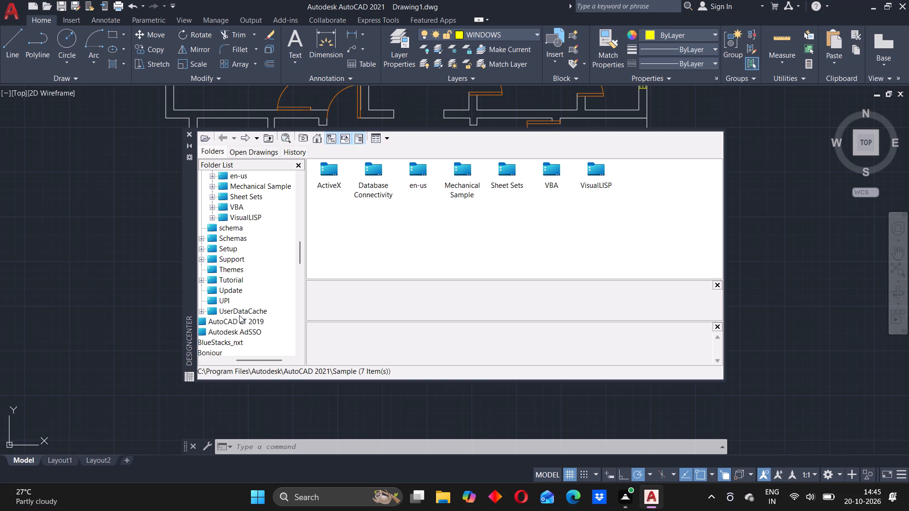
click(218, 291)
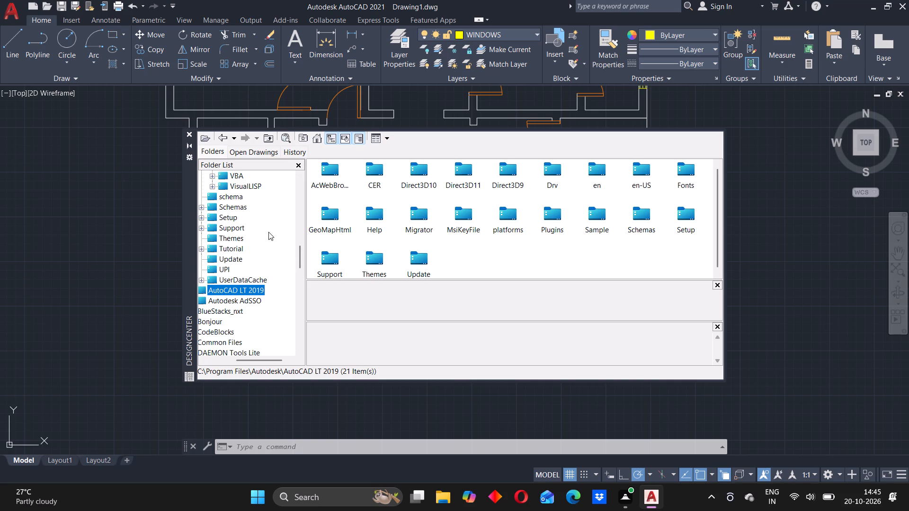
Look through the DesignCenter folder tree down to the Google Drive and Network entries and back up to the C drive root.
scroll(238, 233, down, 10)
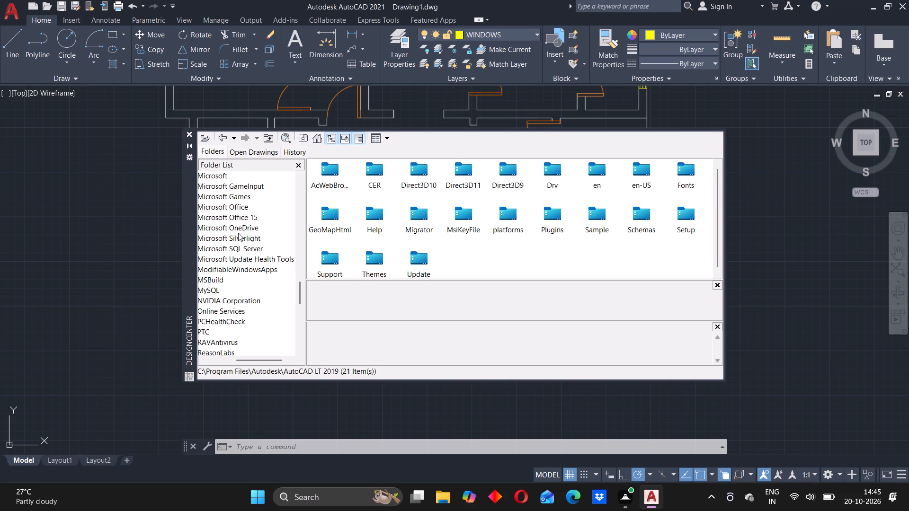
scroll(238, 231, down, 11)
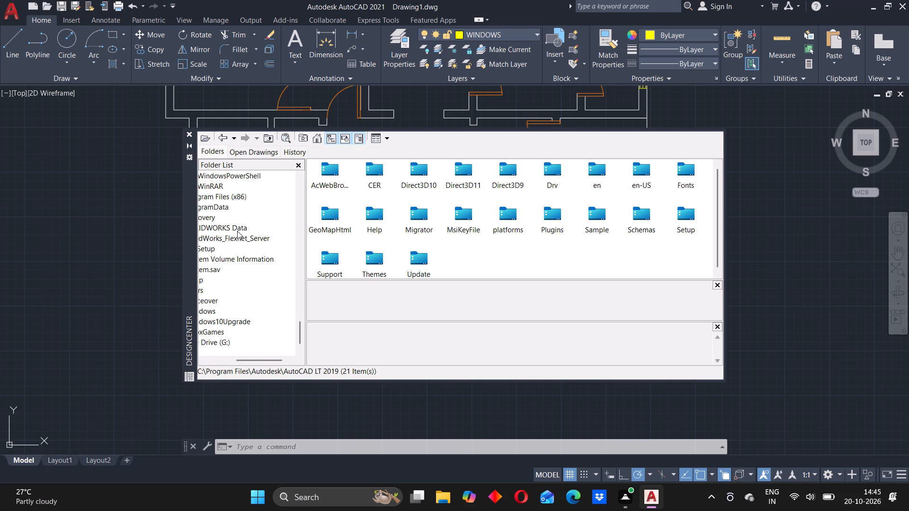
scroll(237, 231, down, 2)
middle_drag(249, 290, 274, 296)
middle_drag(274, 296, 296, 296)
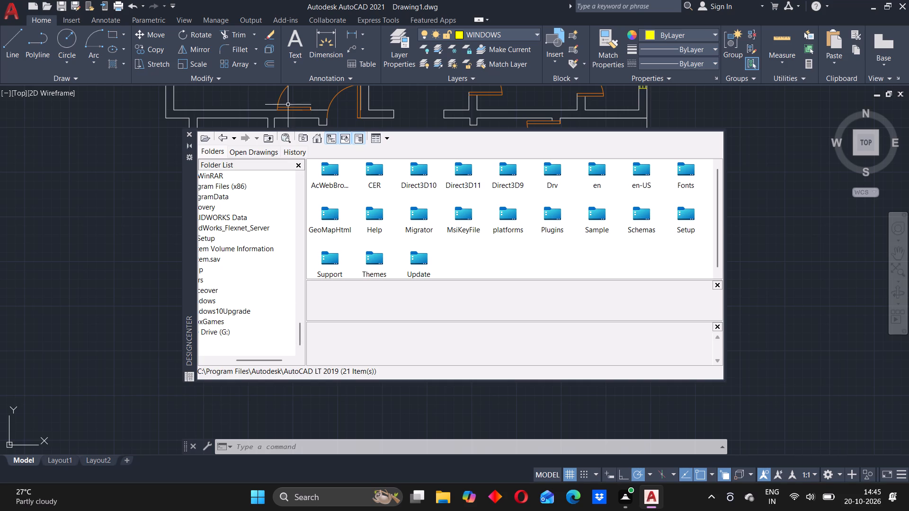
drag(248, 360, 196, 359)
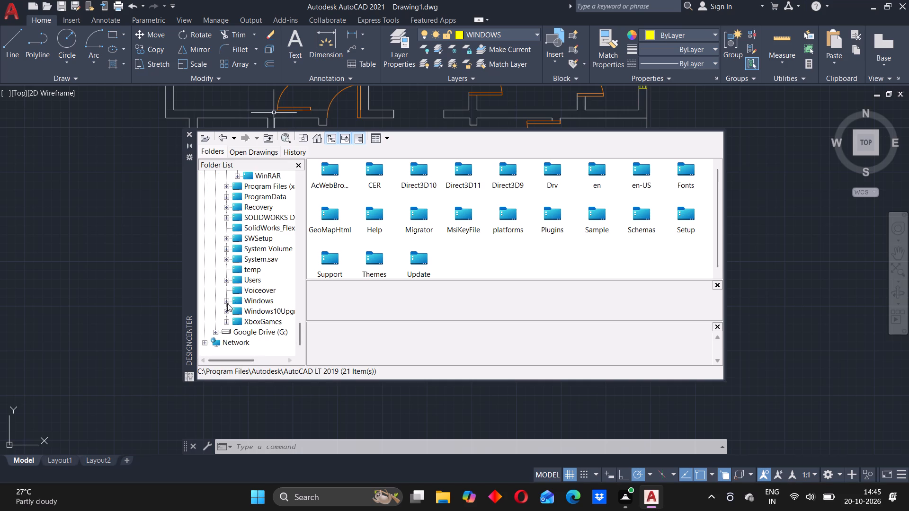
scroll(254, 259, up, 17)
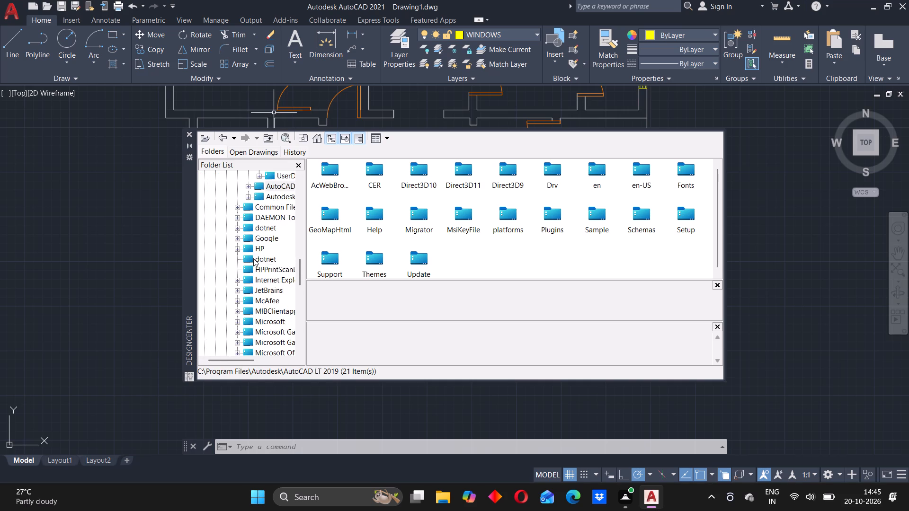
scroll(253, 258, up, 7)
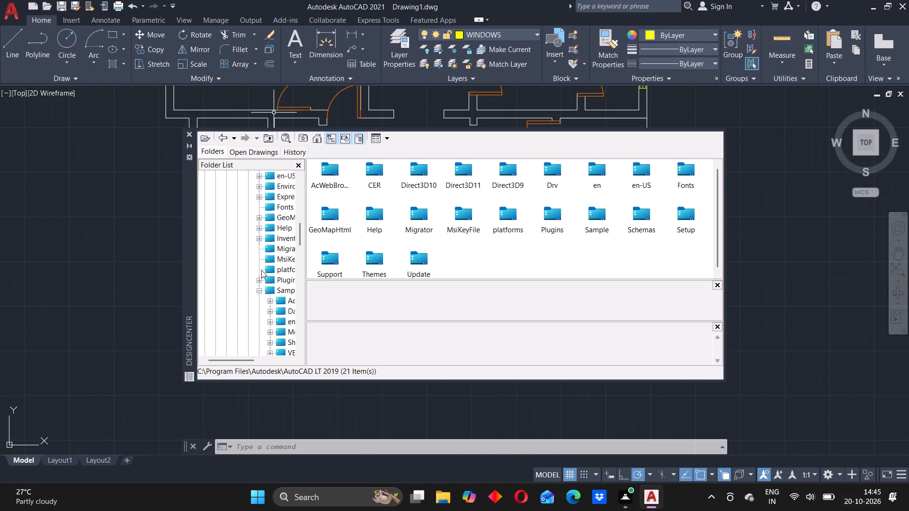
scroll(261, 270, up, 1)
drag(249, 360, 270, 362)
scroll(250, 236, up, 9)
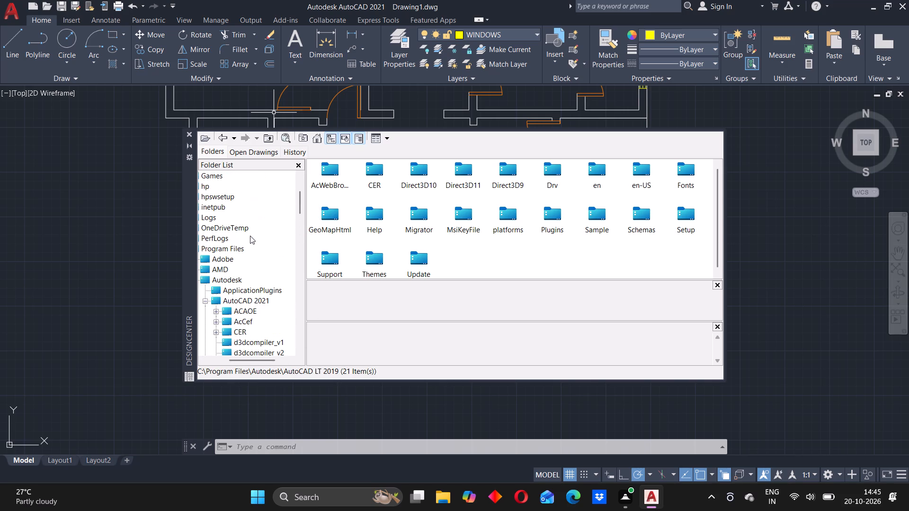
scroll(213, 246, up, 3)
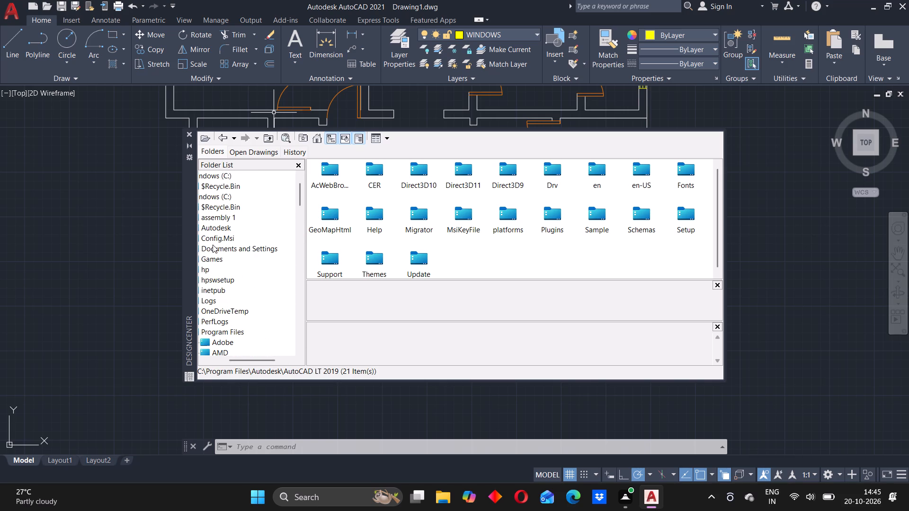
scroll(213, 245, up, 5)
drag(235, 360, 224, 361)
click(241, 166)
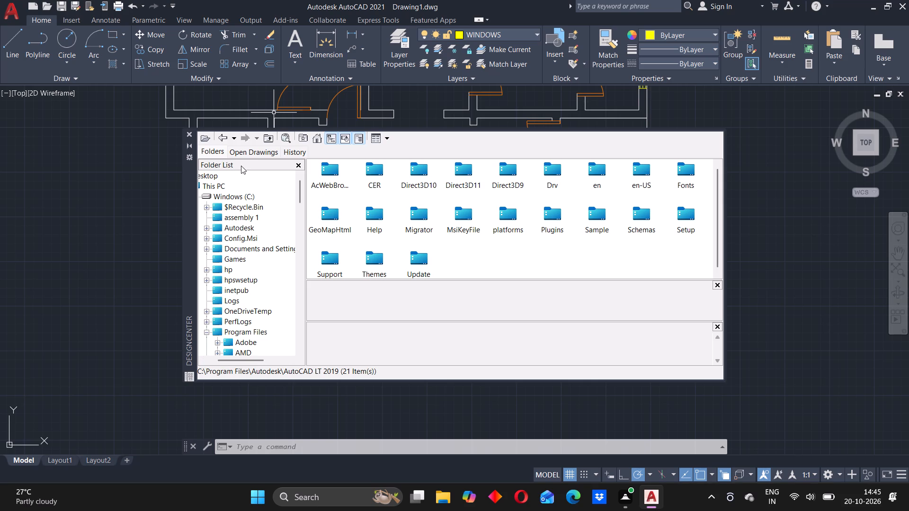
Examine the VisualLISP folder and its activex subfolder within the AutoCAD 2021 Sample folder, returning to Sample when done.
scroll(247, 273, down, 3)
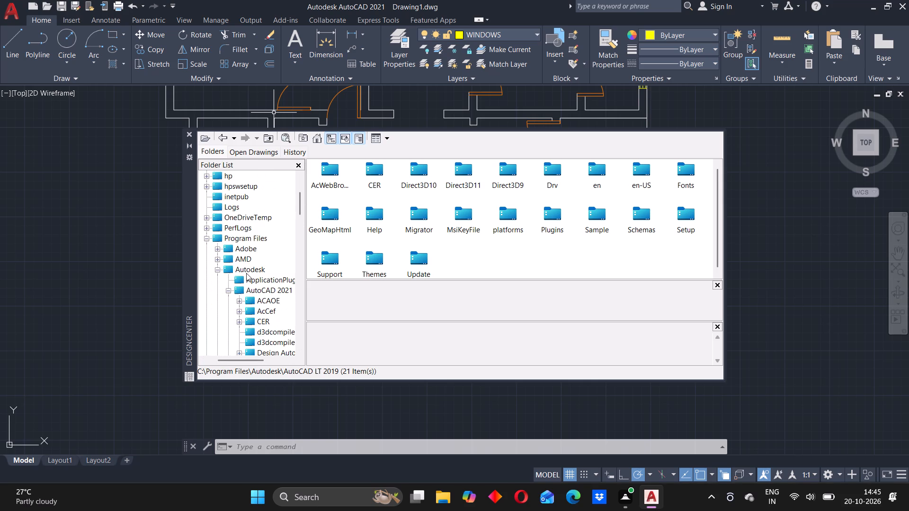
scroll(246, 273, down, 6)
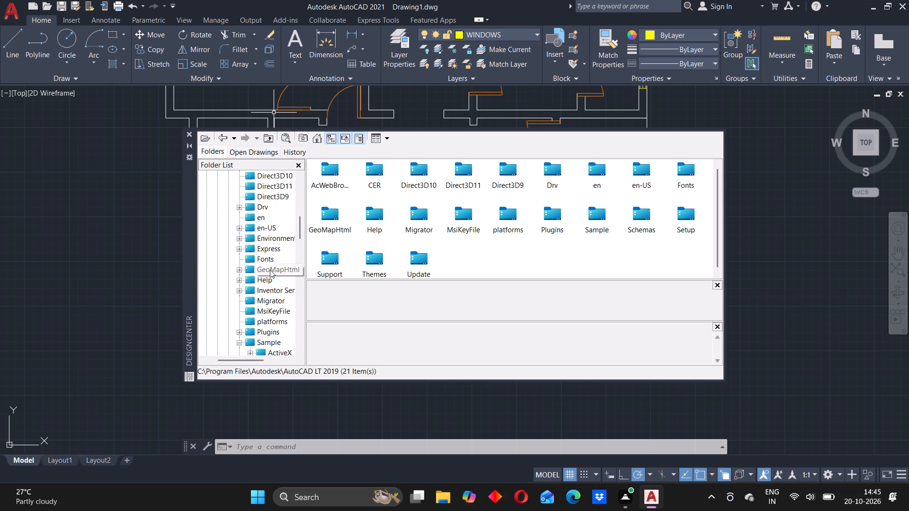
scroll(270, 270, down, 3)
click(265, 246)
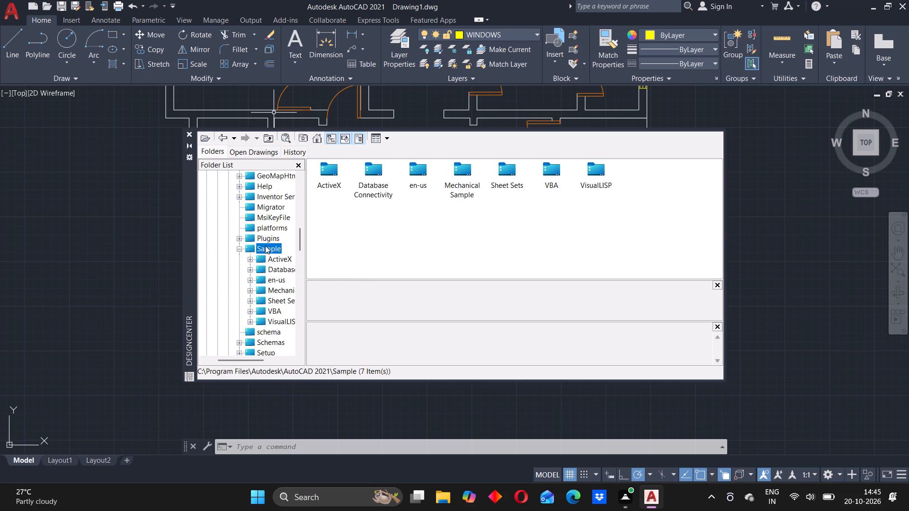
click(274, 320)
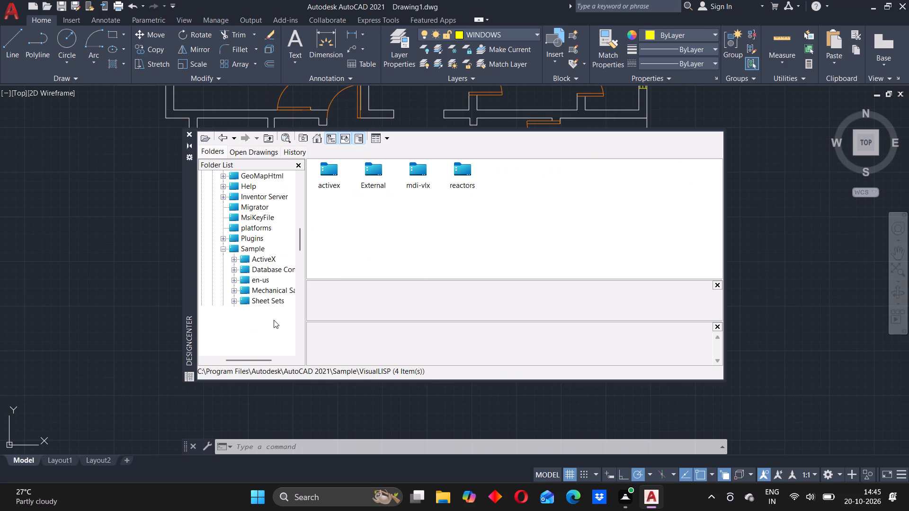
double_click(322, 174)
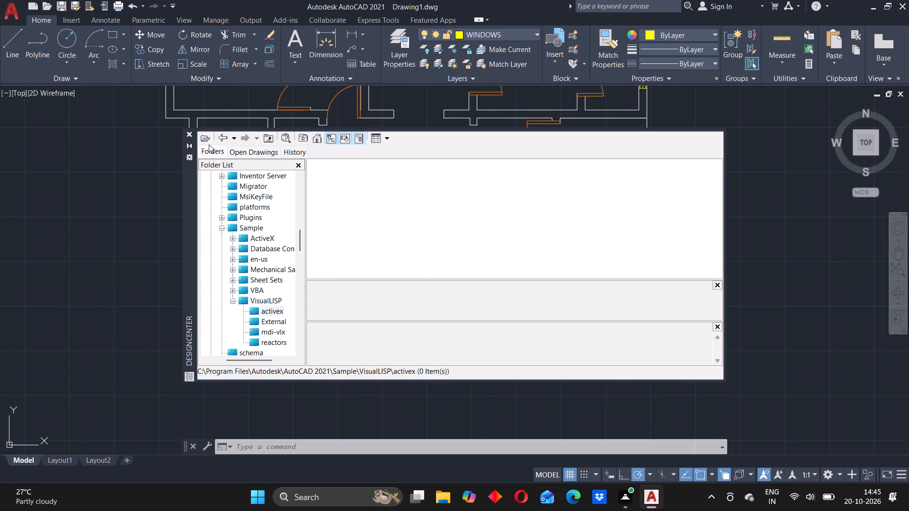
click(224, 133)
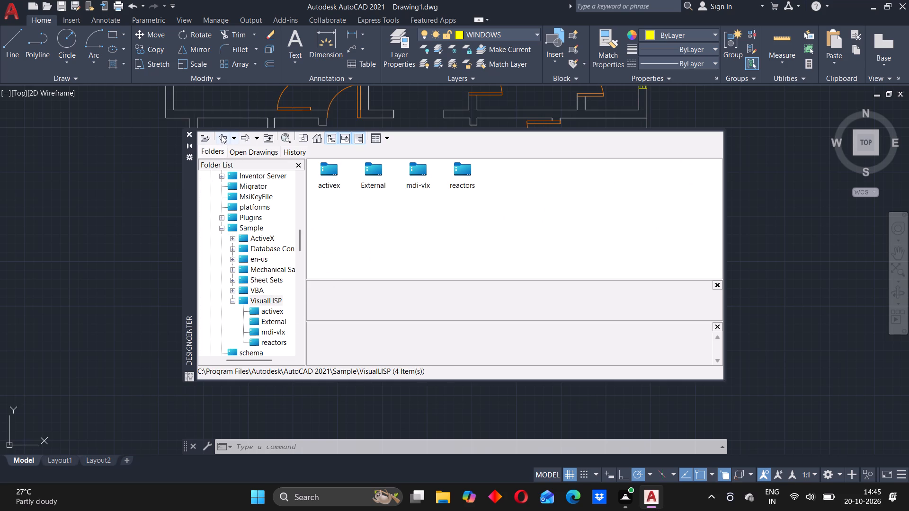
click(220, 136)
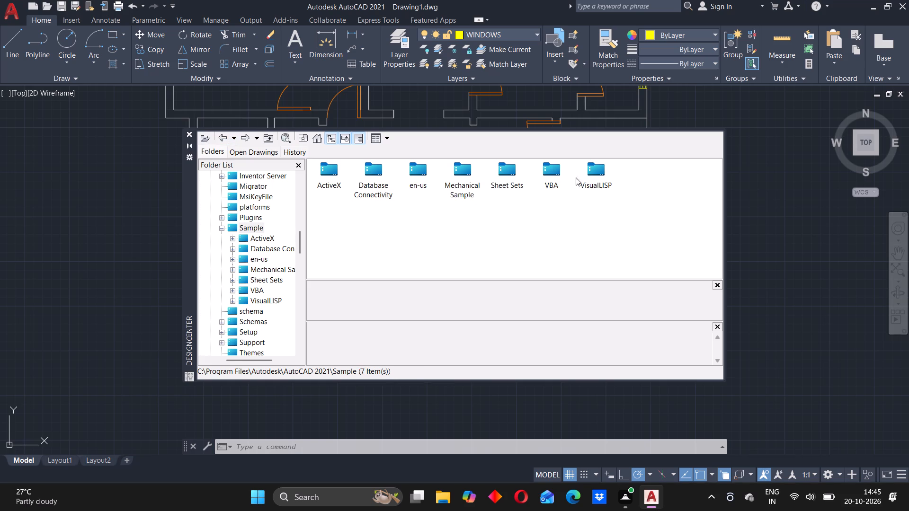
Examine the content categories of A-01.dwg and A-02.dwg in the Architectural folder of Sheet Sets, returning to Sheet Sets when done.
double_click(504, 179)
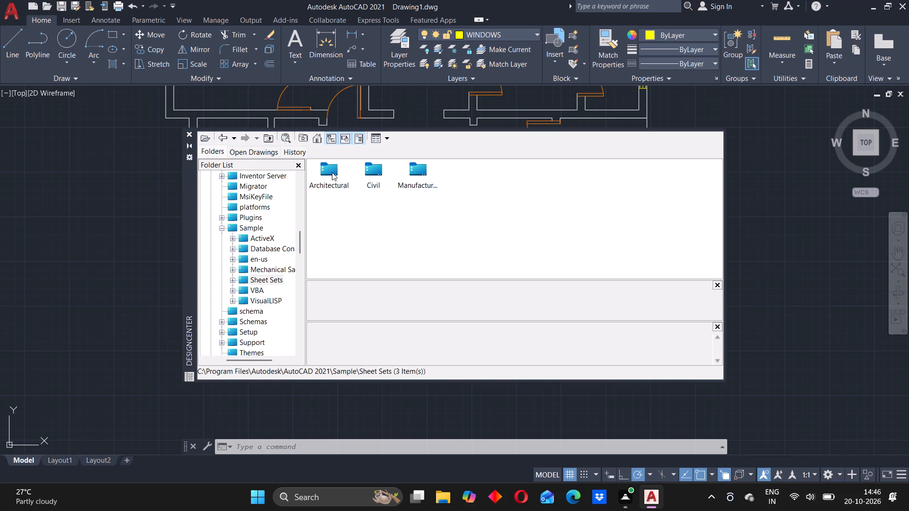
double_click(332, 172)
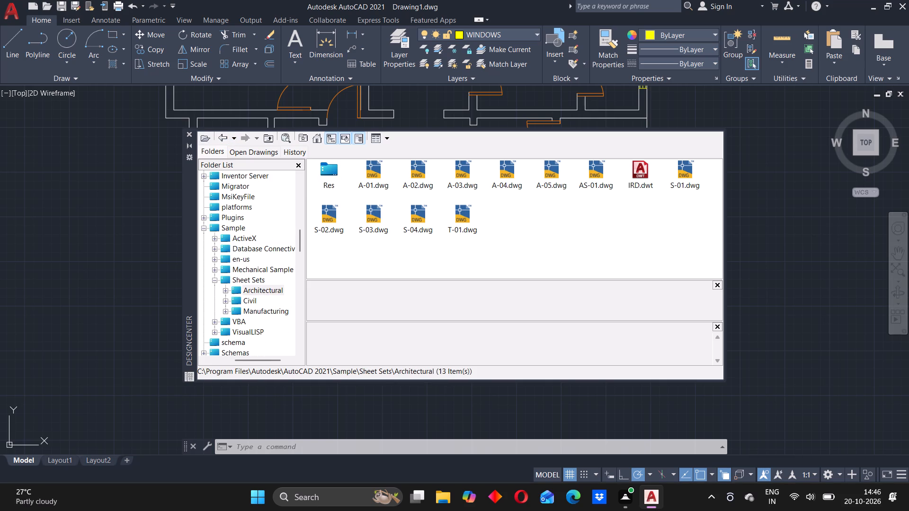
double_click(368, 170)
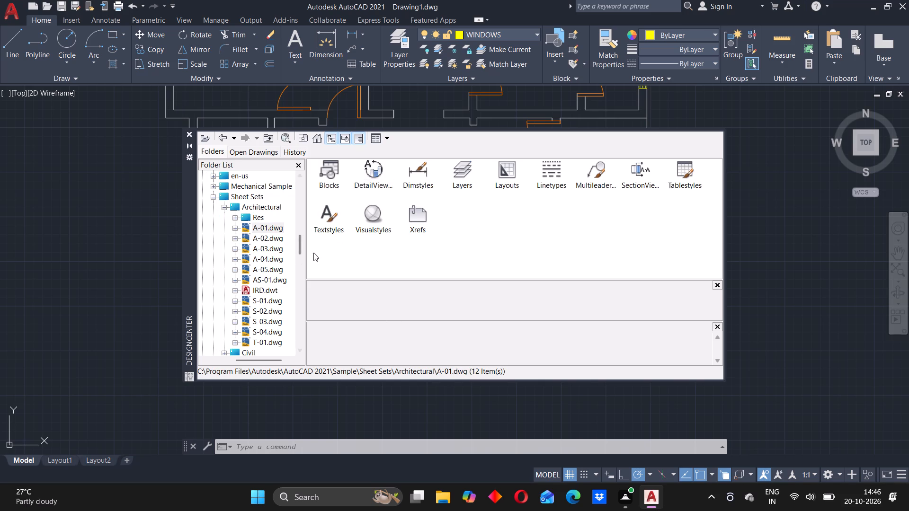
click(221, 139)
double_click(423, 177)
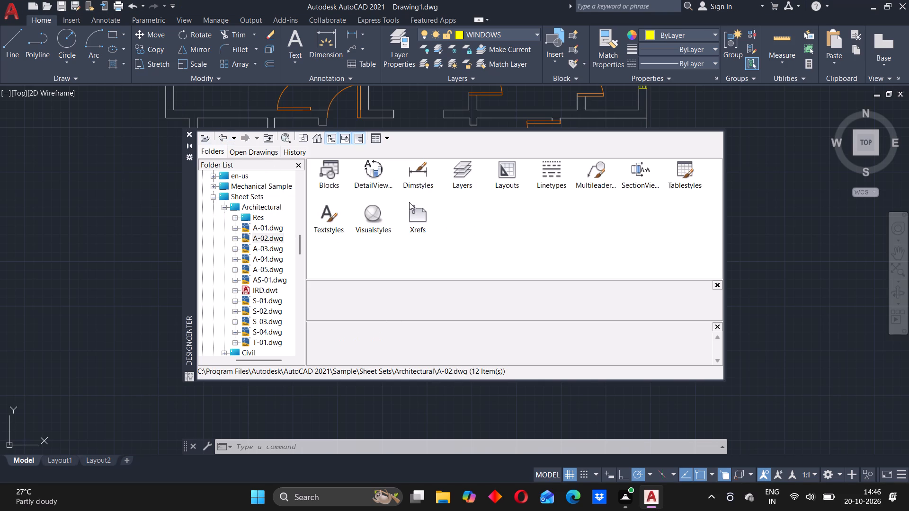
click(219, 136)
click(220, 136)
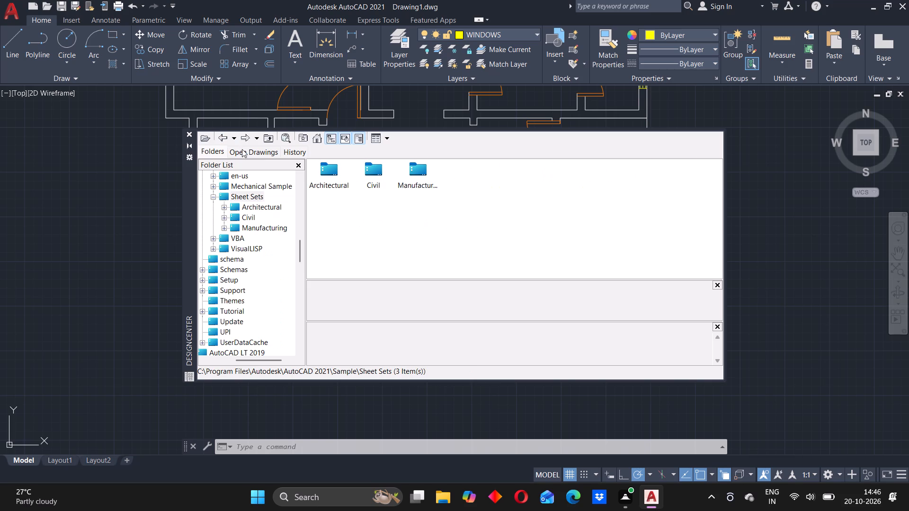
Examine the content categories of Drainage Summary.dwg, Site Grading Plan.dwg and PB-TITLE.dwg in the Civil folder, dismissing the antivirus pop-up.
double_click(376, 177)
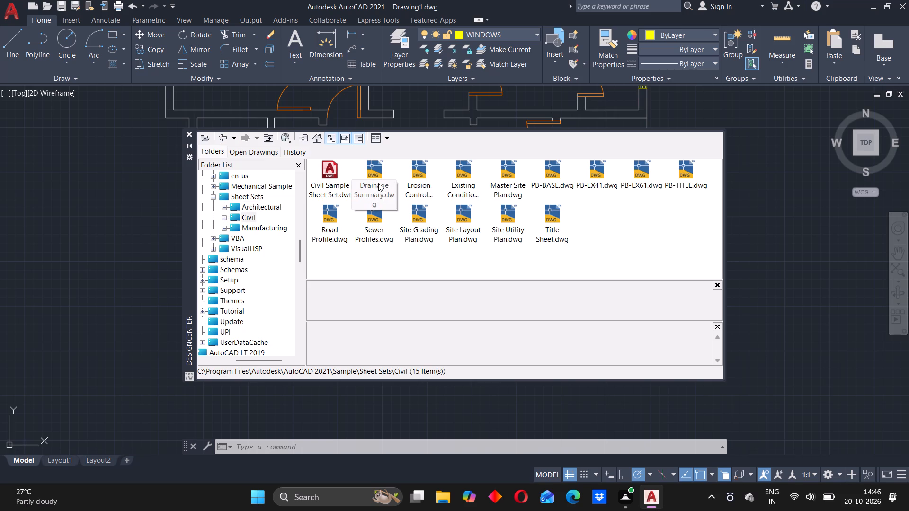
double_click(379, 177)
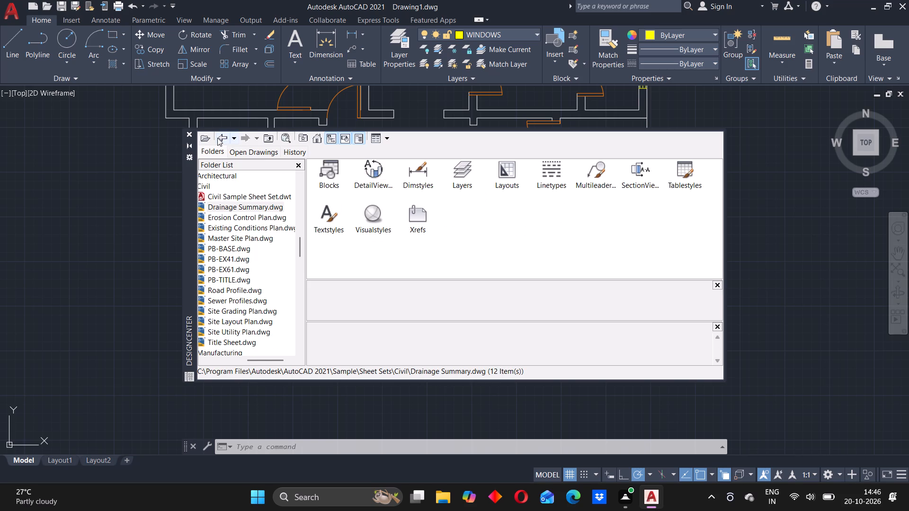
click(223, 135)
double_click(415, 220)
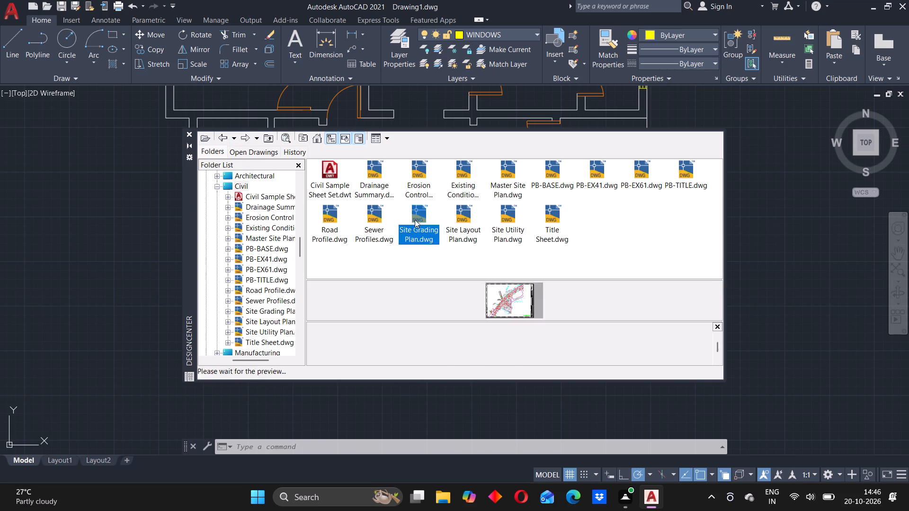
click(229, 139)
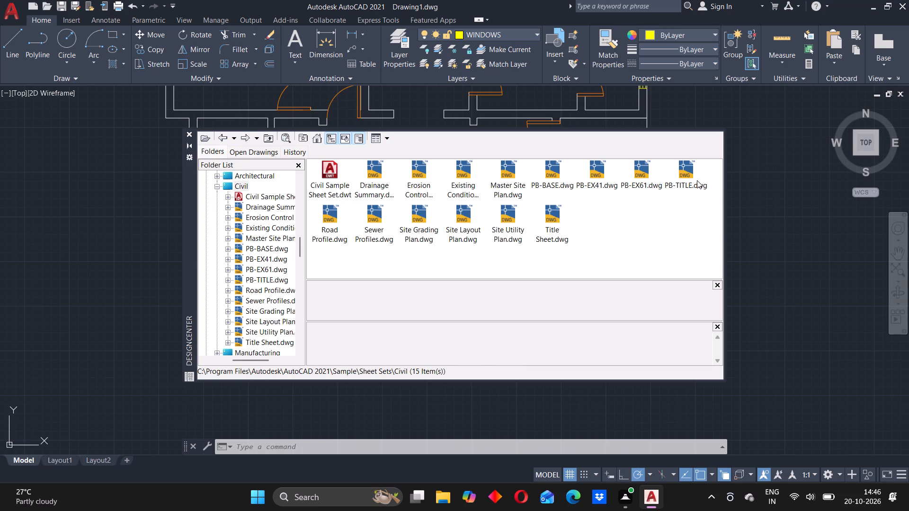
double_click(687, 175)
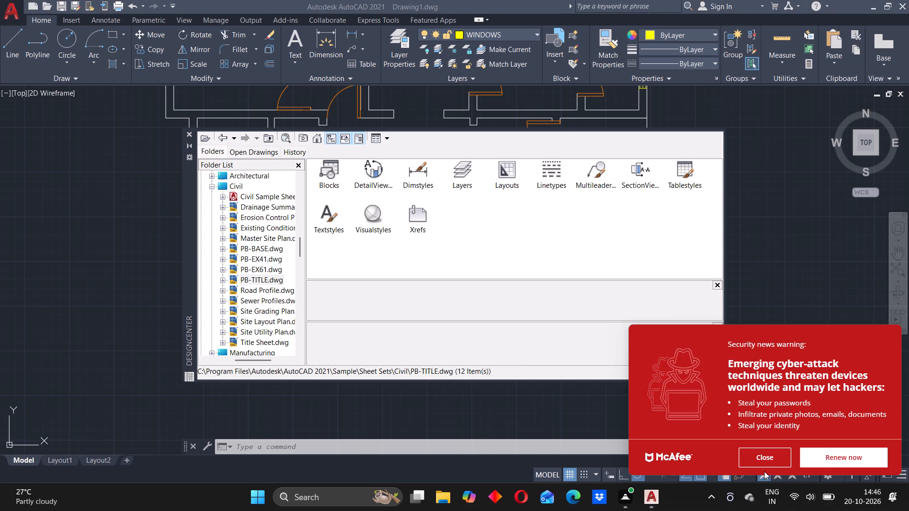
click(763, 458)
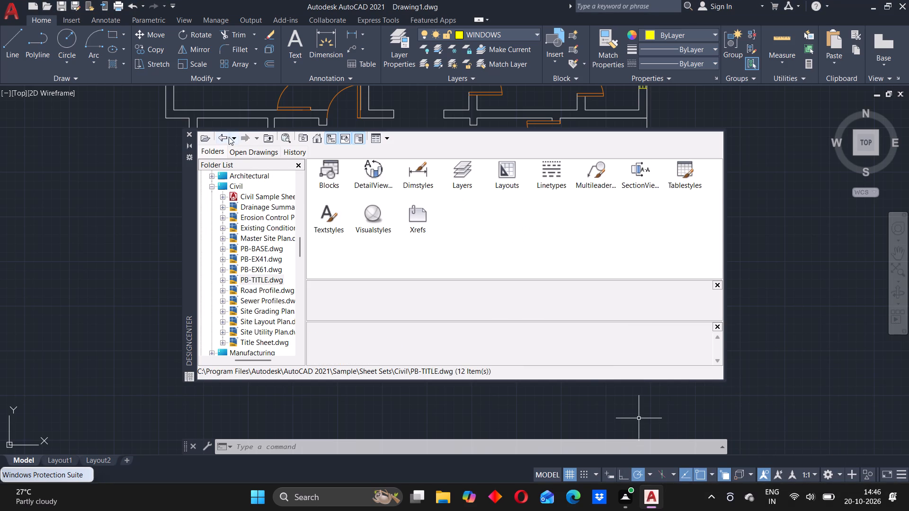
click(226, 139)
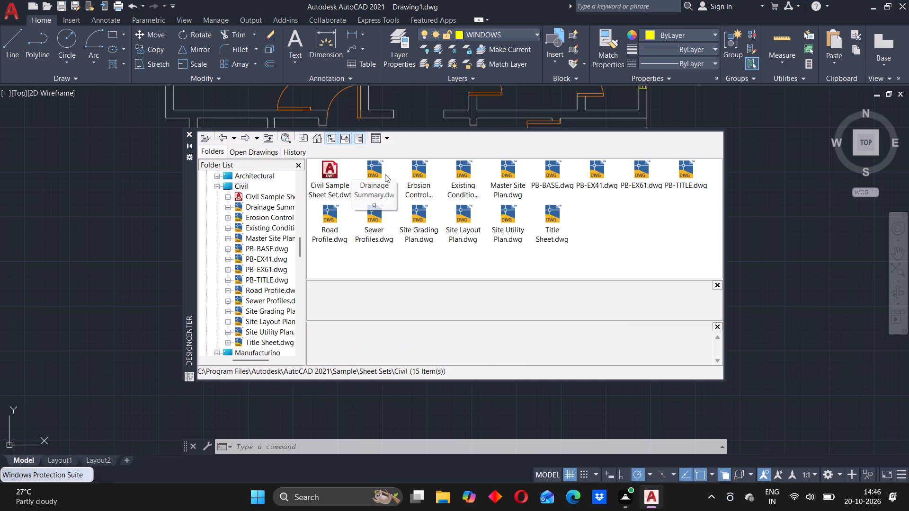
Examine the blocks stored in the Civil folder's Drainage Summary.dwg, returning to that drawing's content categories when done.
double_click(378, 175)
double_click(324, 169)
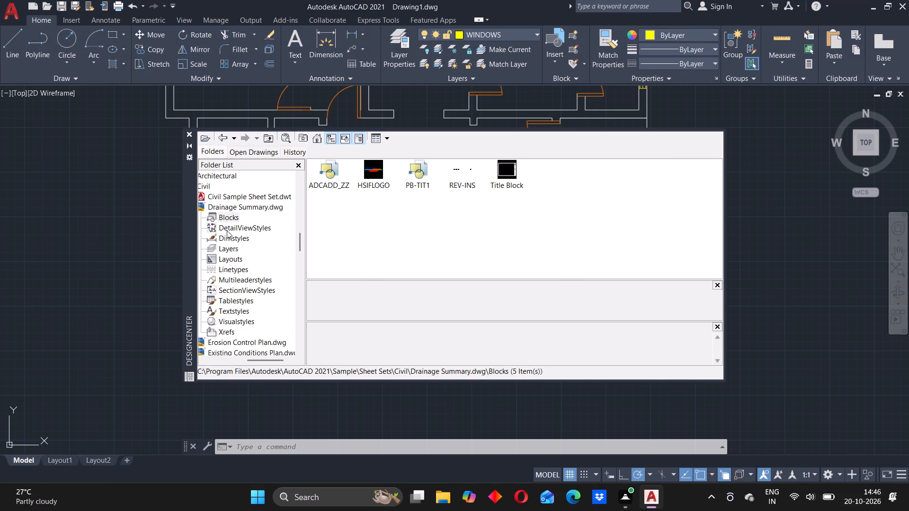
scroll(227, 230, down, 1)
click(218, 139)
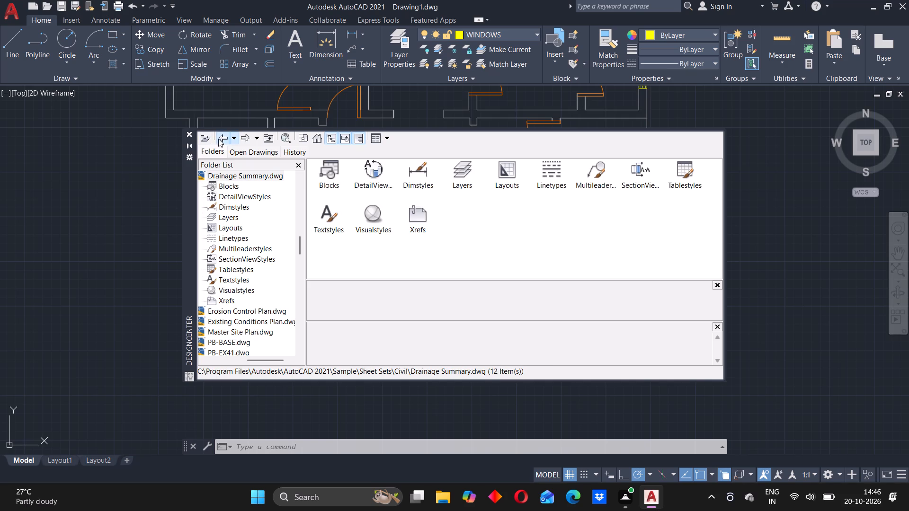
Examine the blocks stored in the Civil folder's Erosion Control Plan.dwg, returning to the Sample folder when done.
click(225, 136)
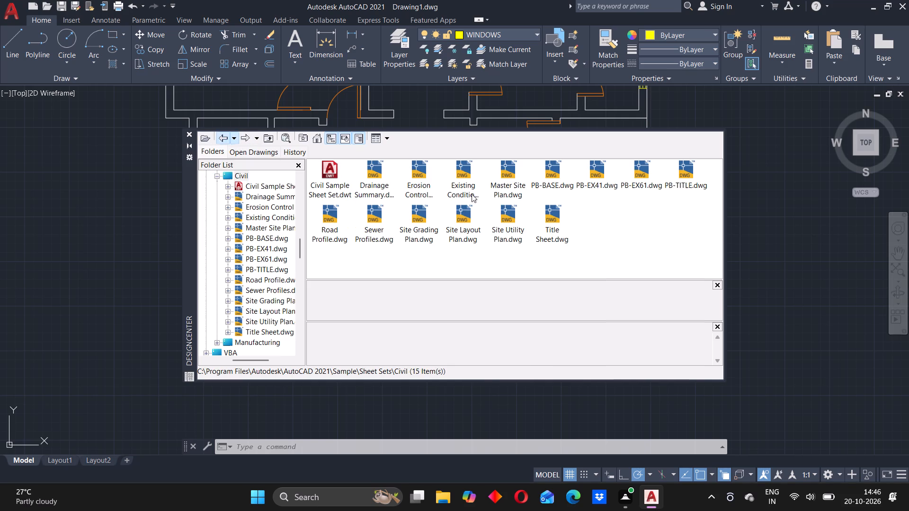
double_click(419, 173)
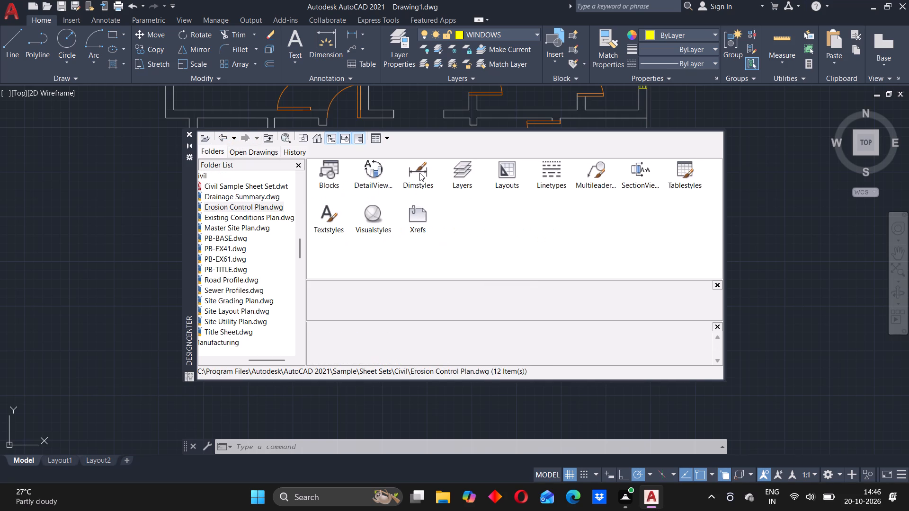
double_click(330, 173)
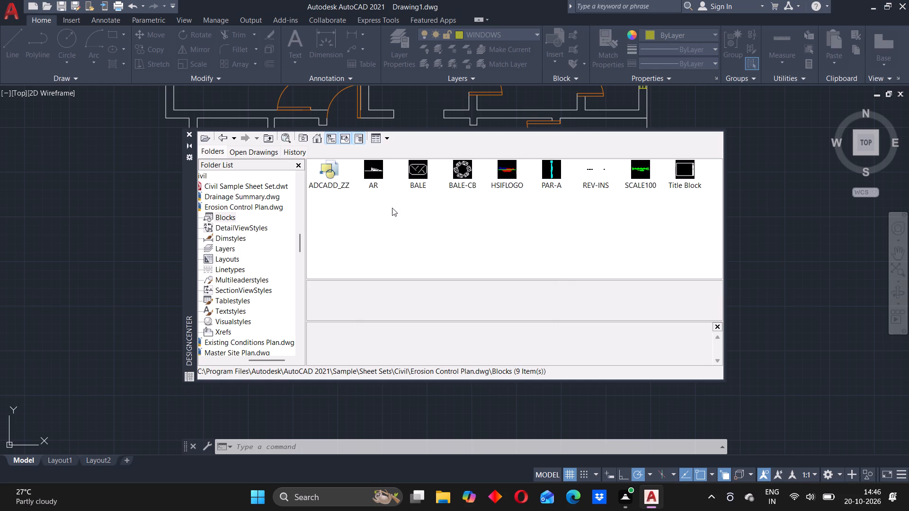
click(226, 132)
click(222, 135)
click(222, 136)
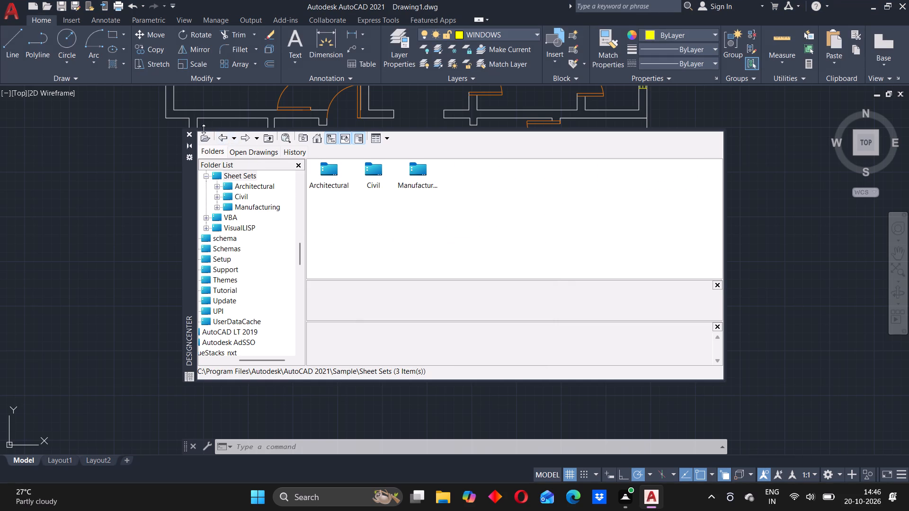
click(223, 137)
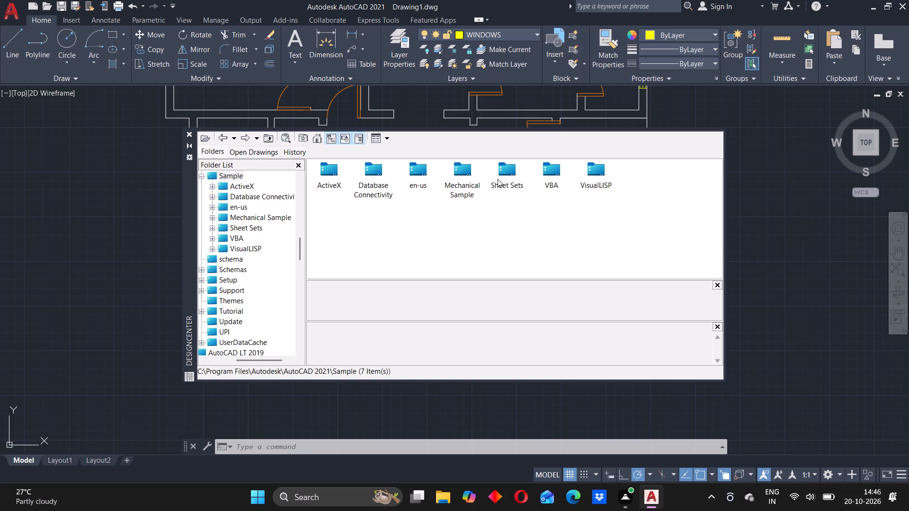
Examine the blocks and dimension styles of Analog Integrated Circuits.dwg in the en-us DesignCenter folder, returning to that folder when done.
double_click(415, 169)
double_click(324, 173)
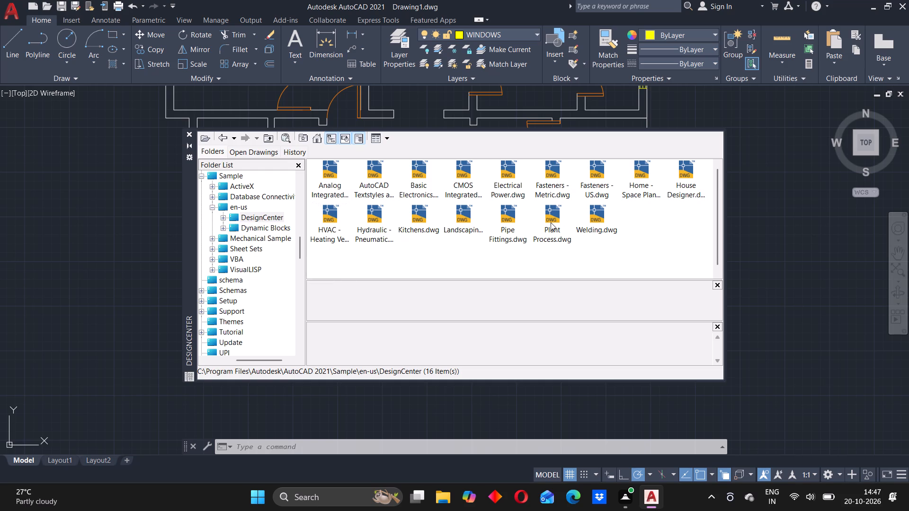
double_click(329, 175)
double_click(332, 171)
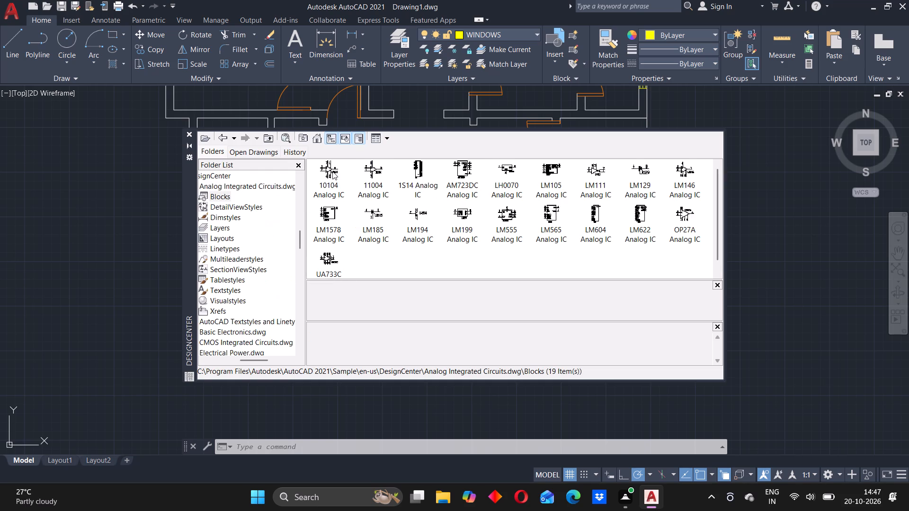
click(223, 134)
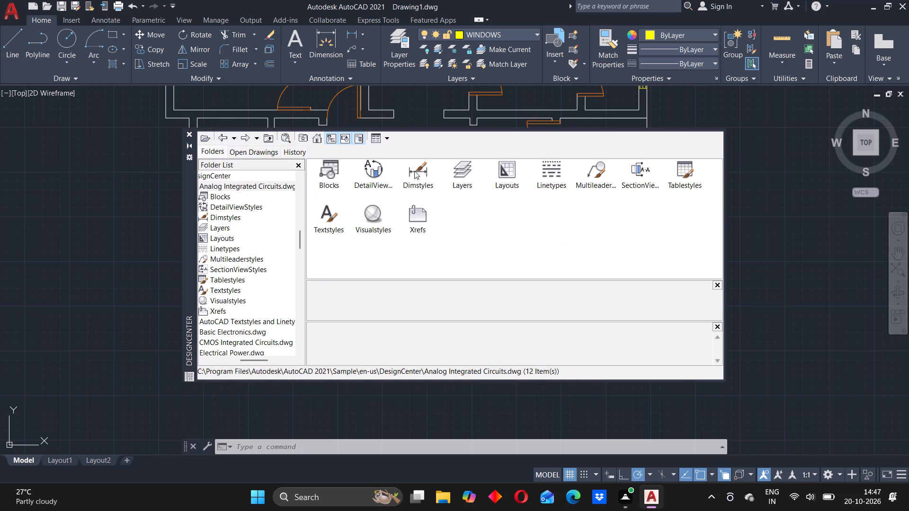
double_click(418, 172)
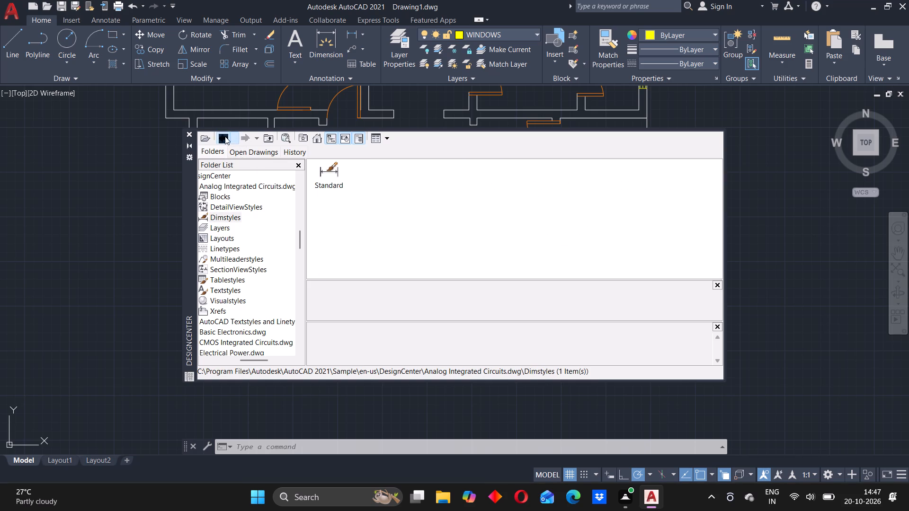
click(225, 136)
click(225, 136)
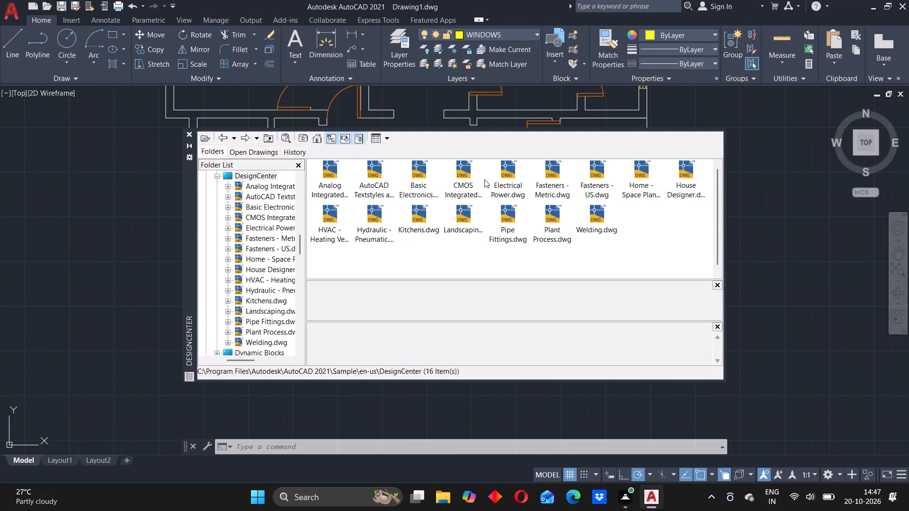
Examine the blocks stored in the DesignCenter folder's Electrical Power.dwg, returning to the en-us folder when done.
double_click(502, 175)
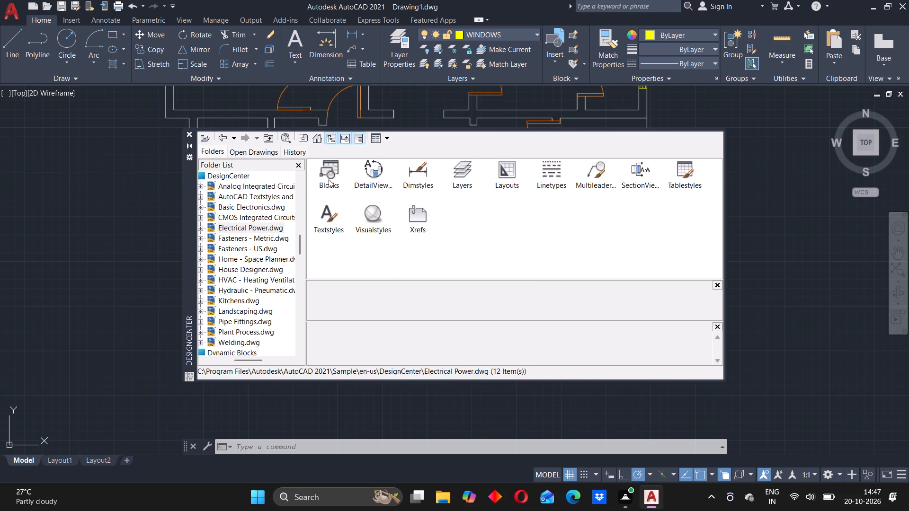
double_click(329, 179)
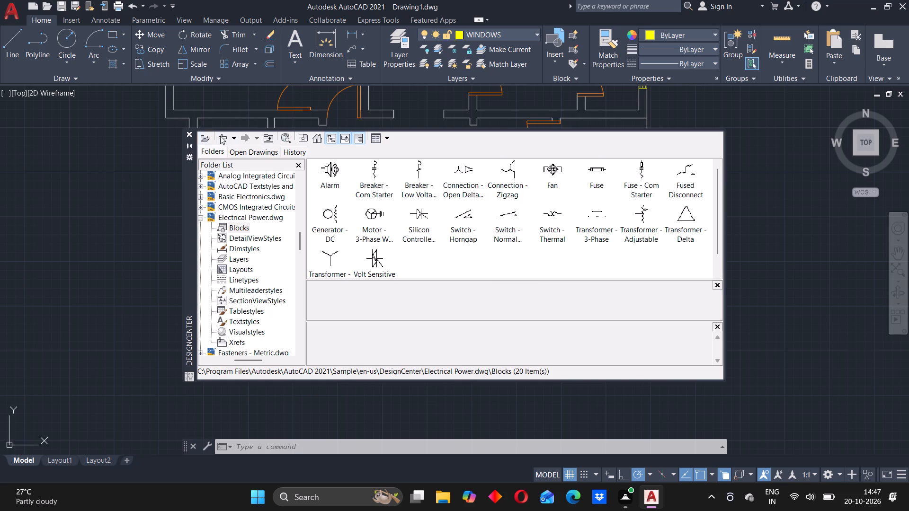
click(220, 136)
click(220, 136)
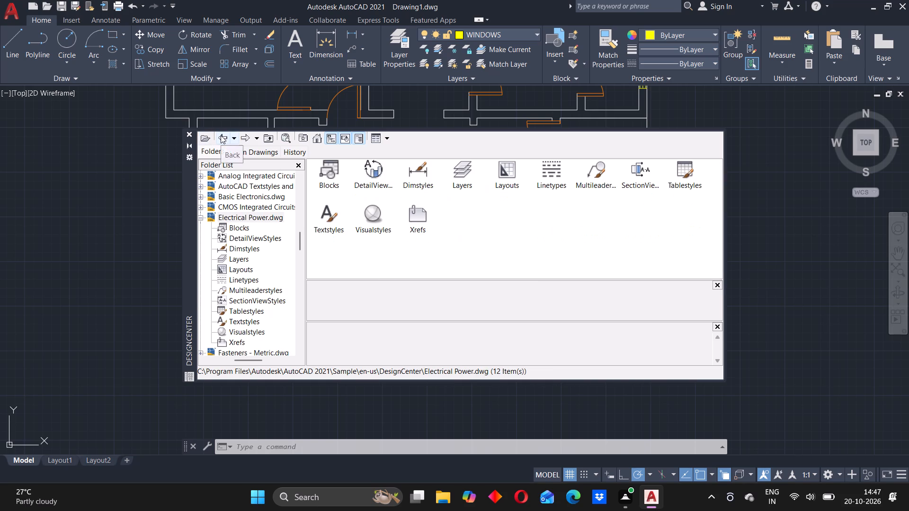
click(221, 135)
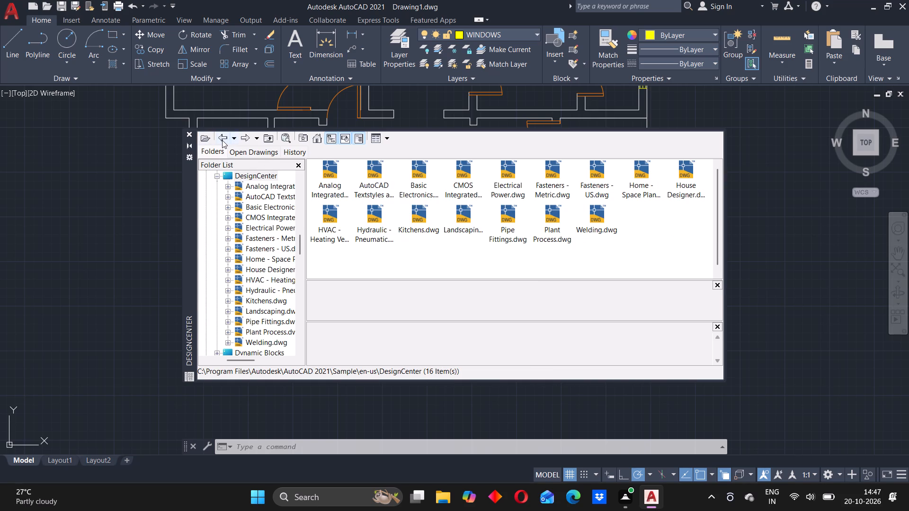
click(222, 140)
Examine the blocks of Civil - Imperial.dwg and Civil - Metric.dwg in the Dynamic Blocks folder, returning to that folder when done.
double_click(376, 180)
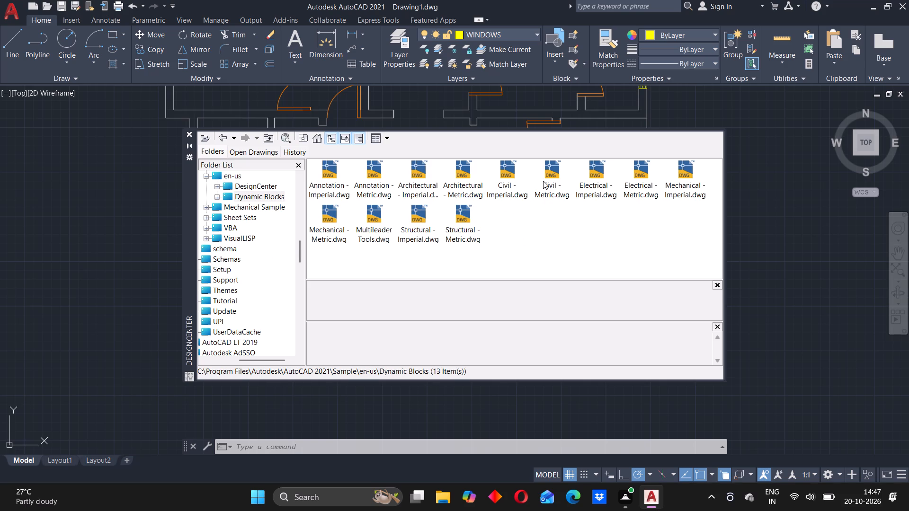
double_click(503, 182)
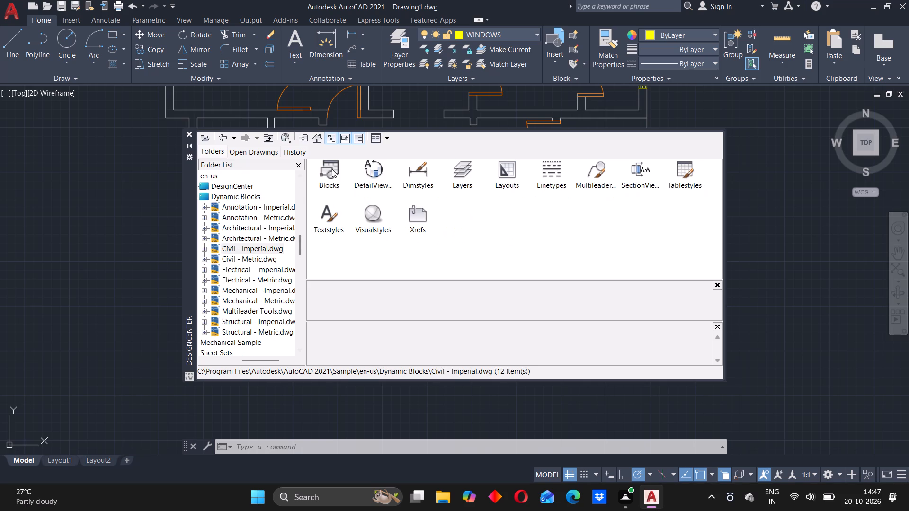
double_click(339, 170)
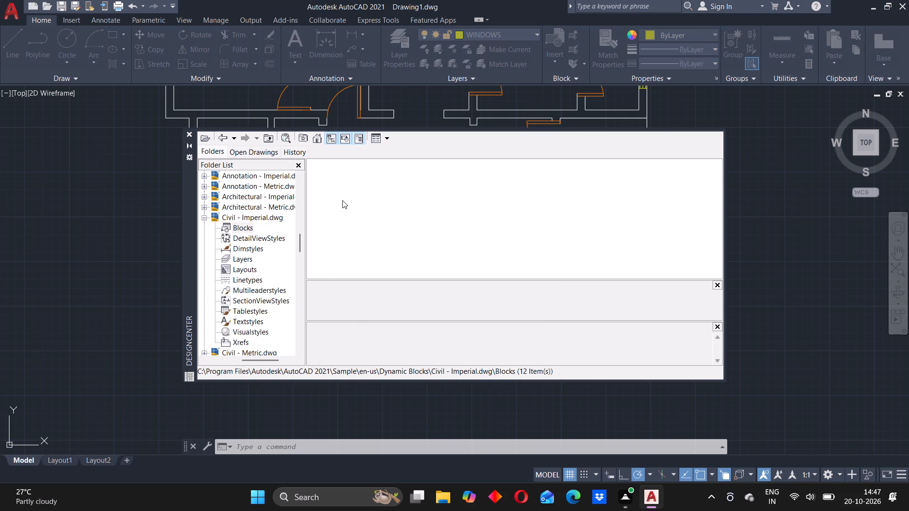
click(222, 139)
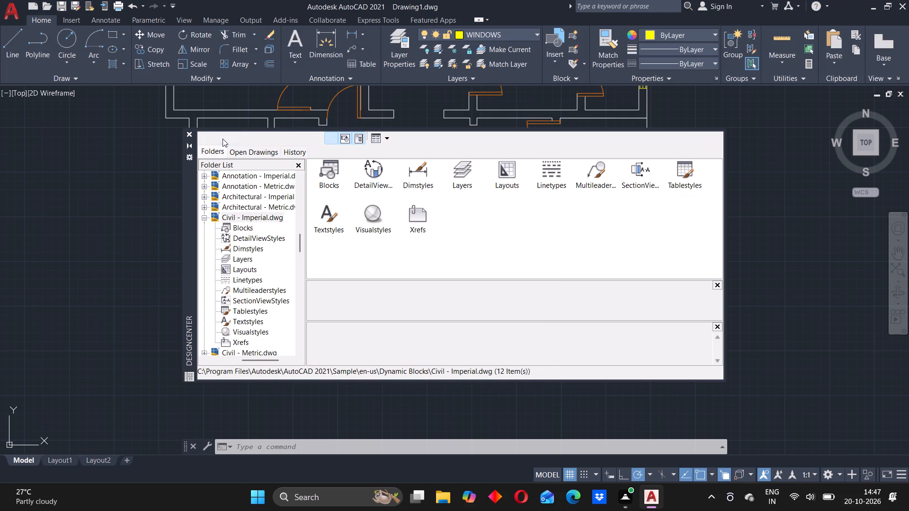
click(223, 139)
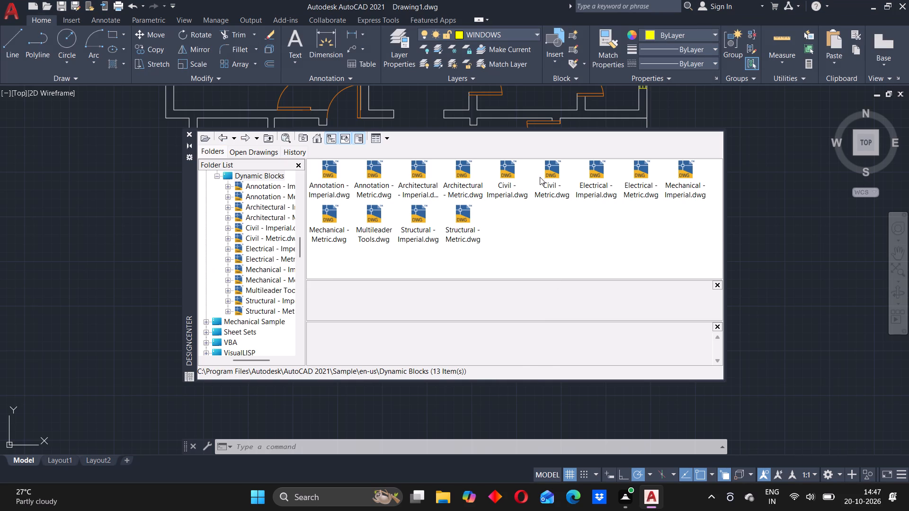
double_click(550, 174)
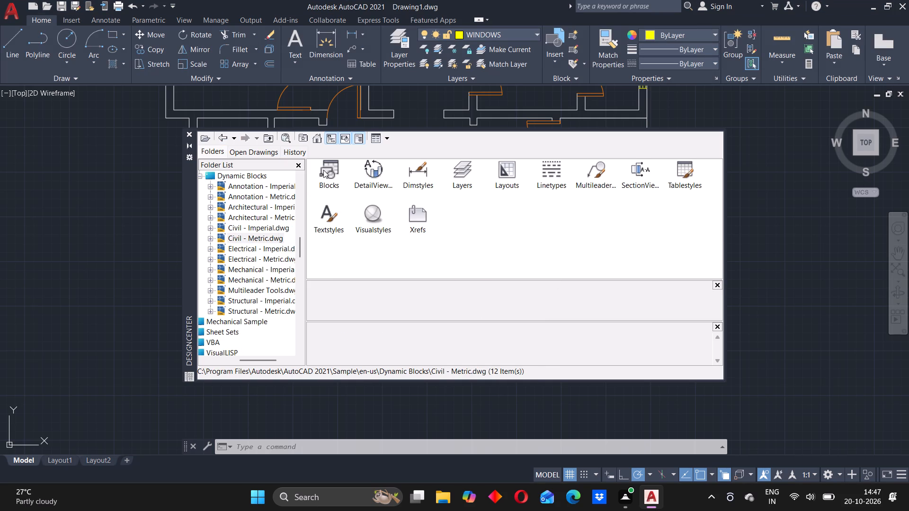
double_click(323, 170)
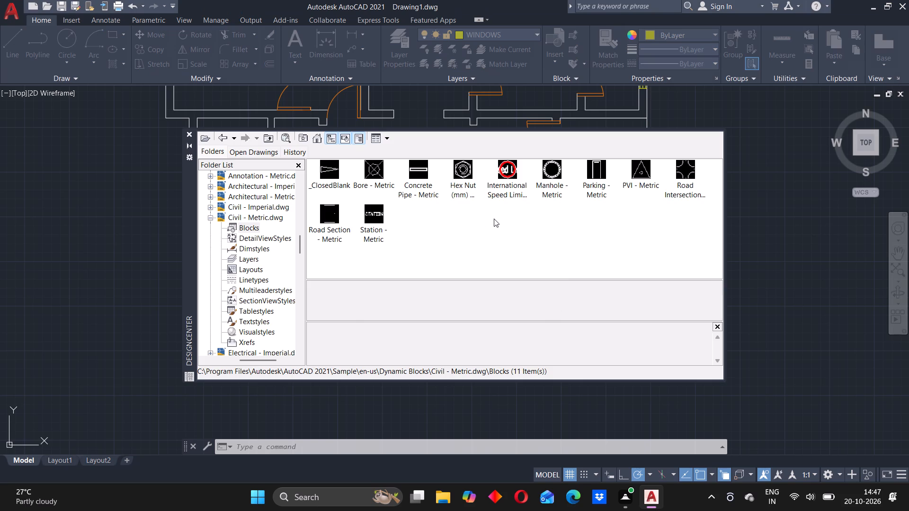
click(220, 135)
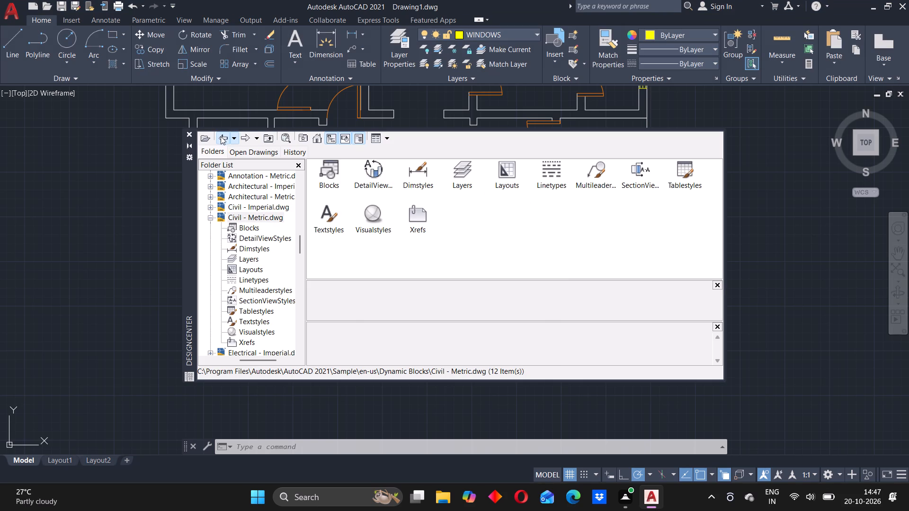
click(221, 136)
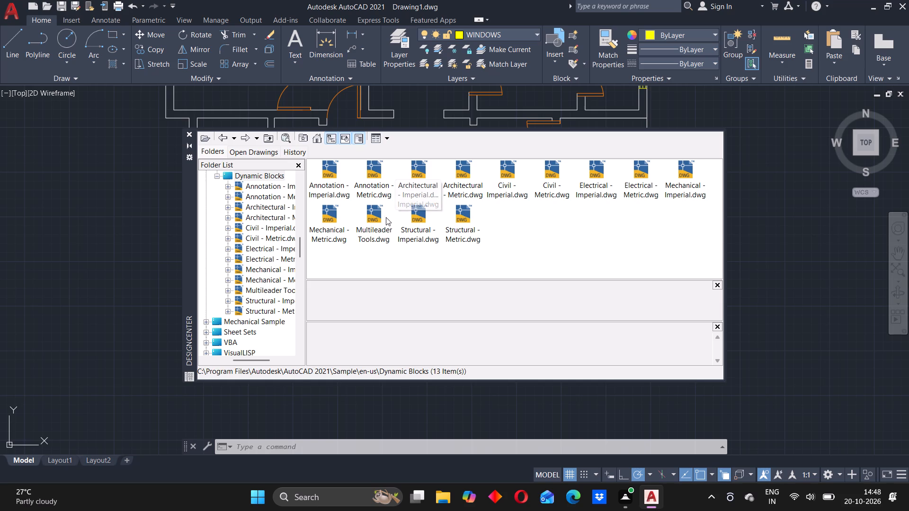
Examine the blocks and layouts of Architectural - Imperial.dwg in the Dynamic Blocks folder, and close DesignCenter when done.
double_click(419, 170)
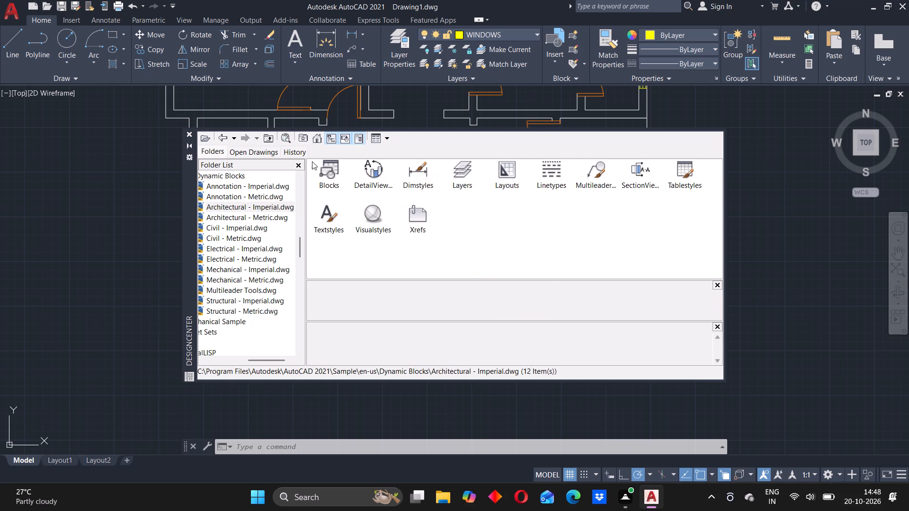
double_click(329, 173)
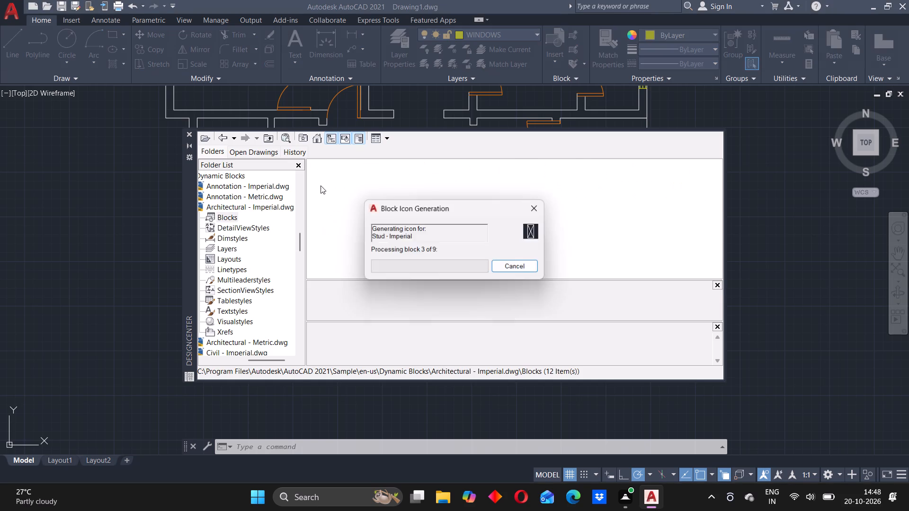
click(222, 140)
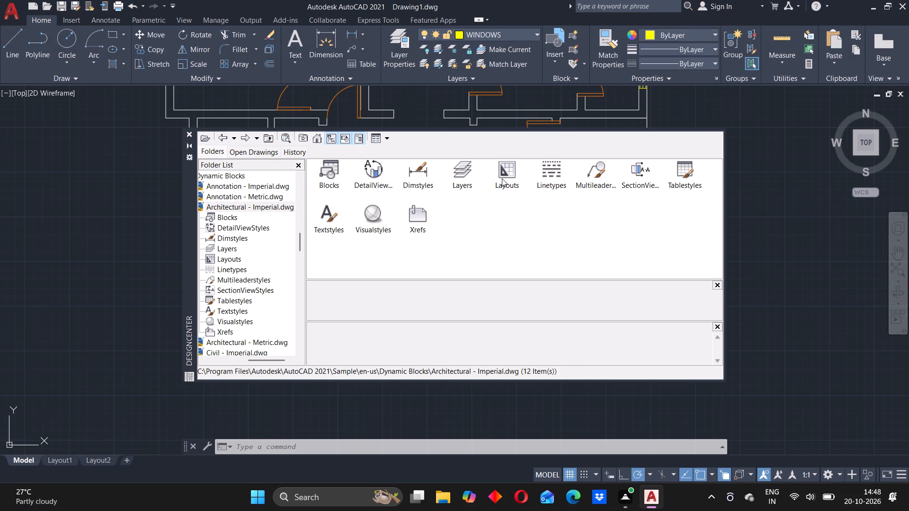
double_click(504, 177)
double_click(507, 172)
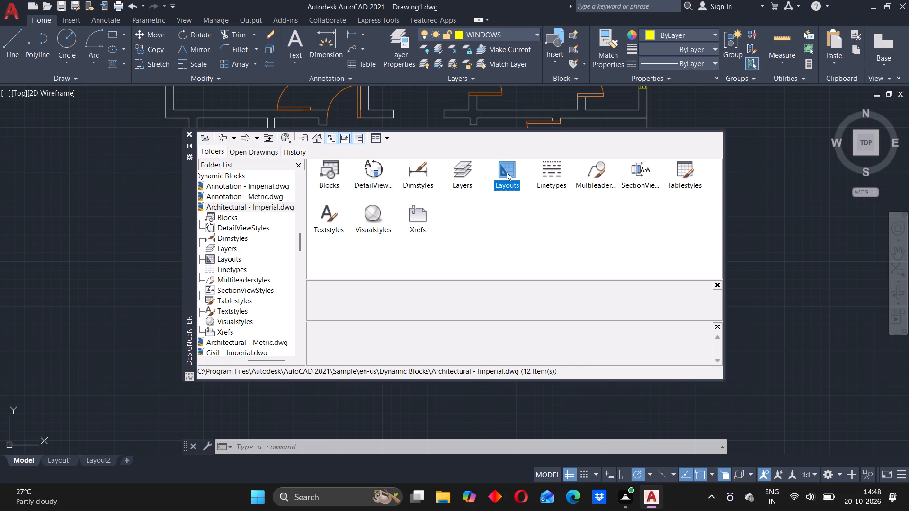
click(228, 140)
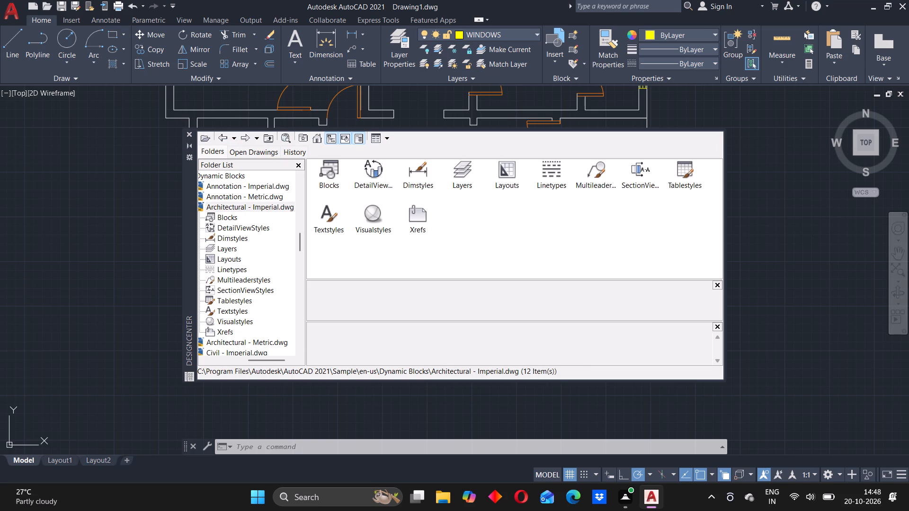
click(189, 133)
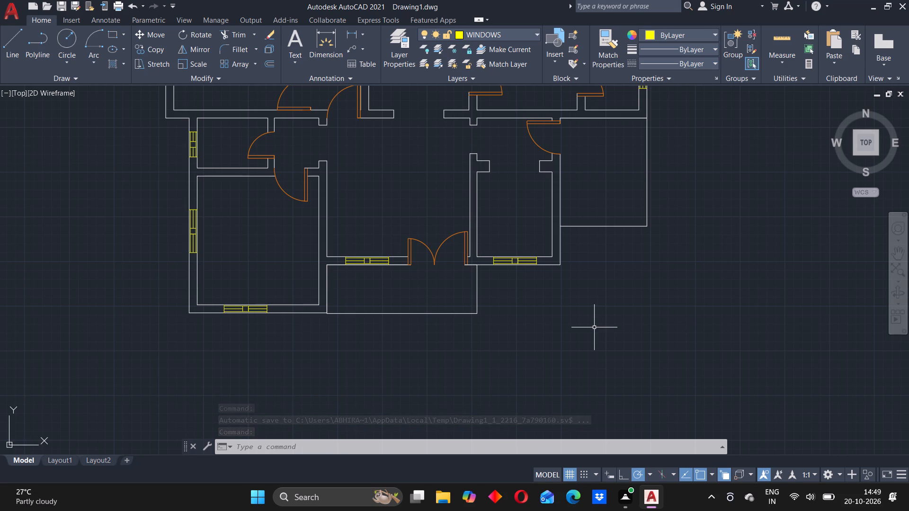
Examine the floor plan's rooms, doors and windows, both up close and as a whole.
scroll(618, 304, up, 1)
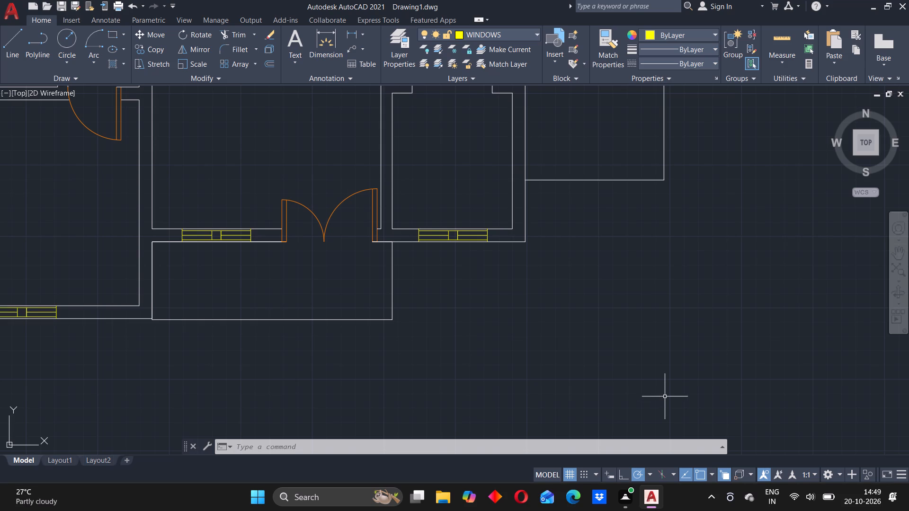
scroll(561, 238, up, 1)
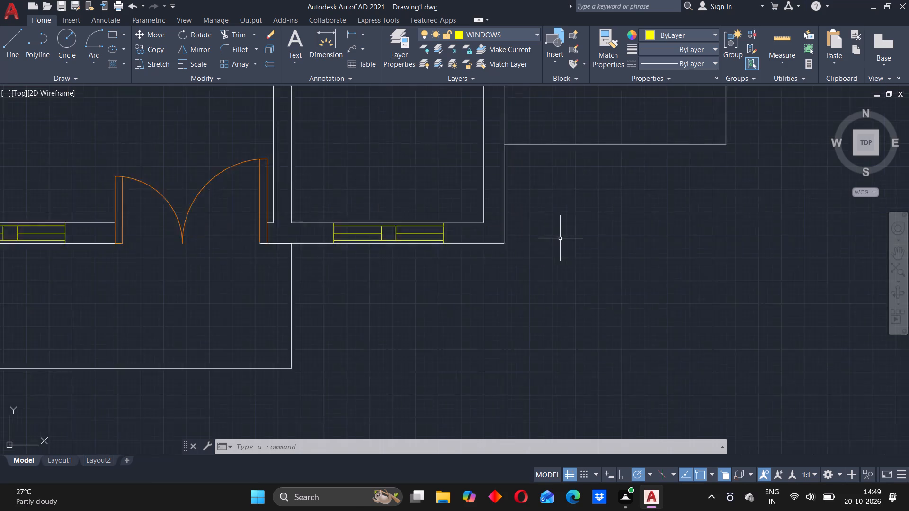
scroll(560, 238, up, 1)
scroll(547, 237, down, 1)
scroll(415, 215, up, 2)
scroll(415, 214, down, 9)
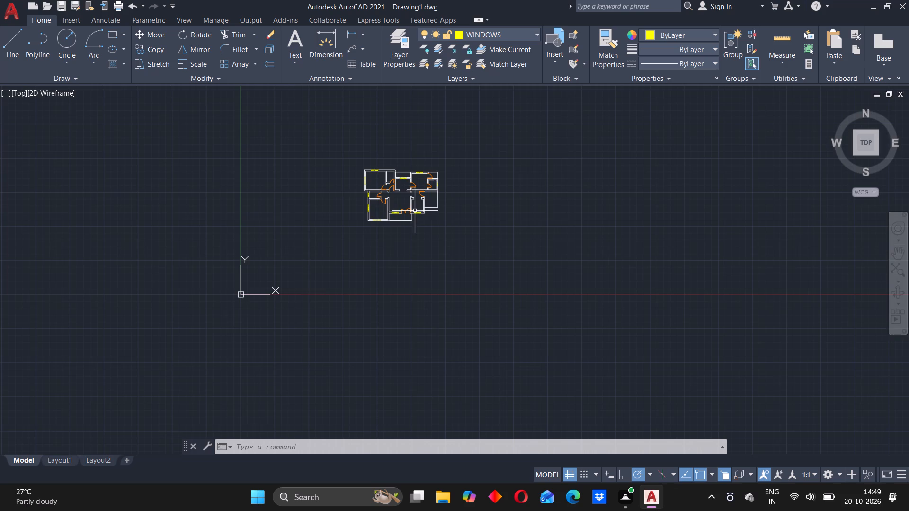
scroll(373, 169, up, 2)
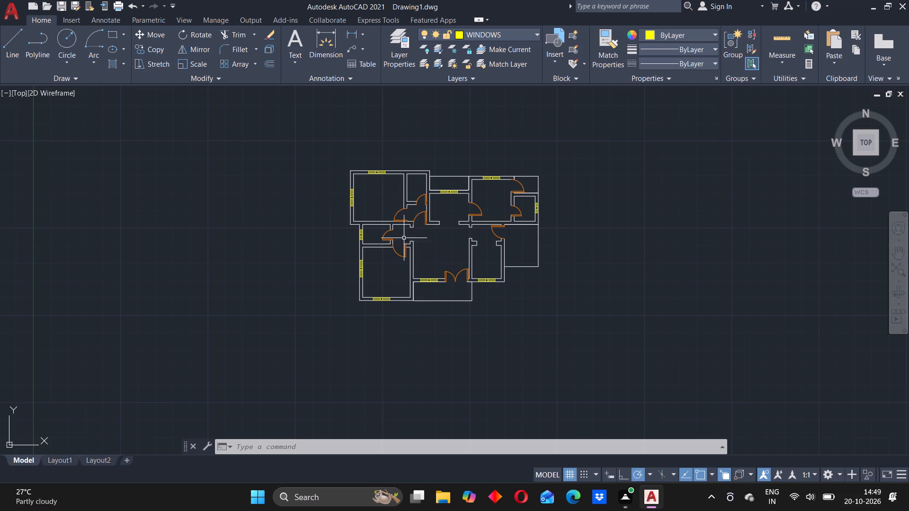
scroll(401, 218, down, 1)
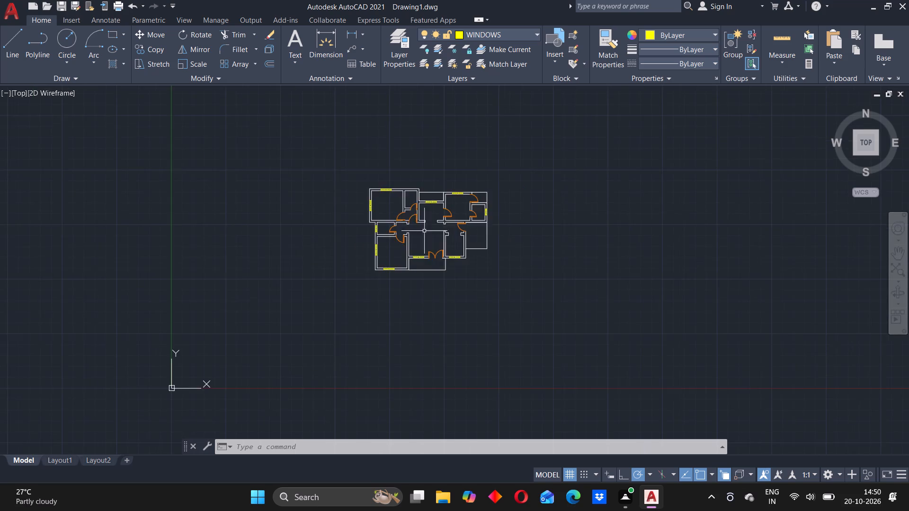
scroll(433, 236, up, 2)
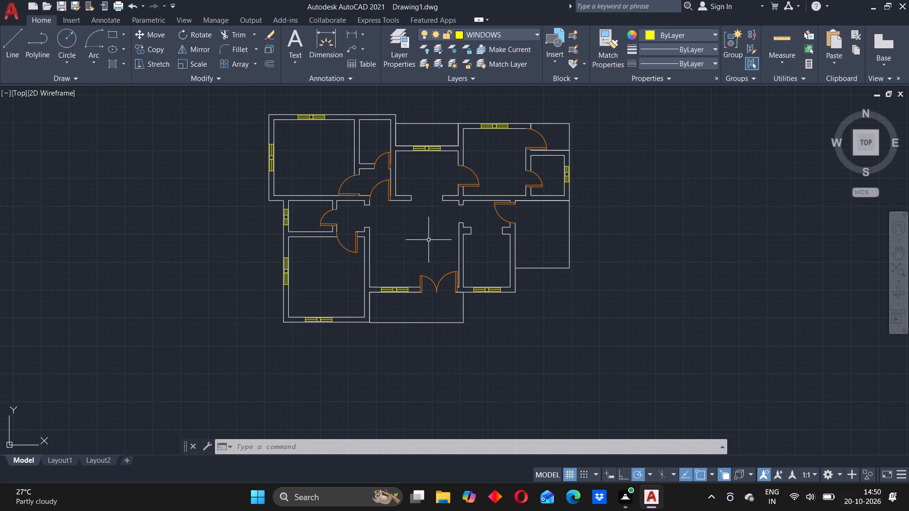
scroll(396, 193, up, 2)
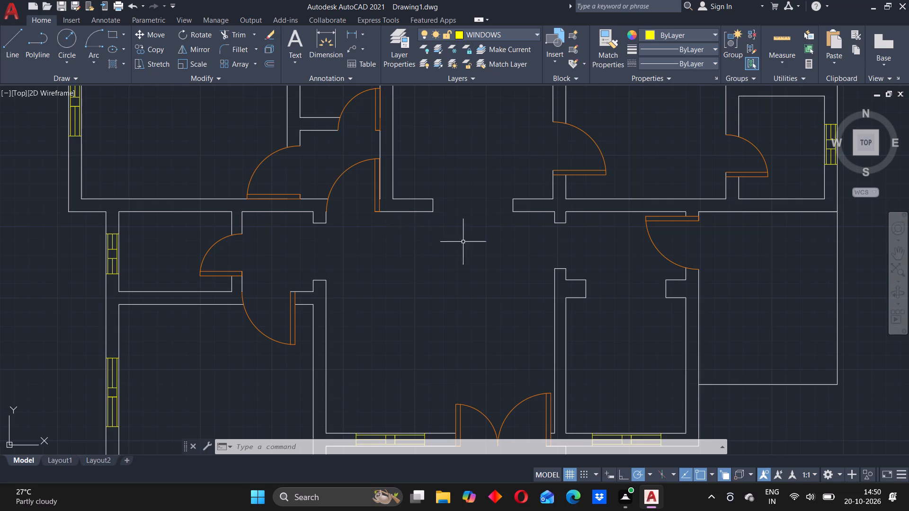
scroll(468, 247, up, 1)
scroll(468, 247, down, 2)
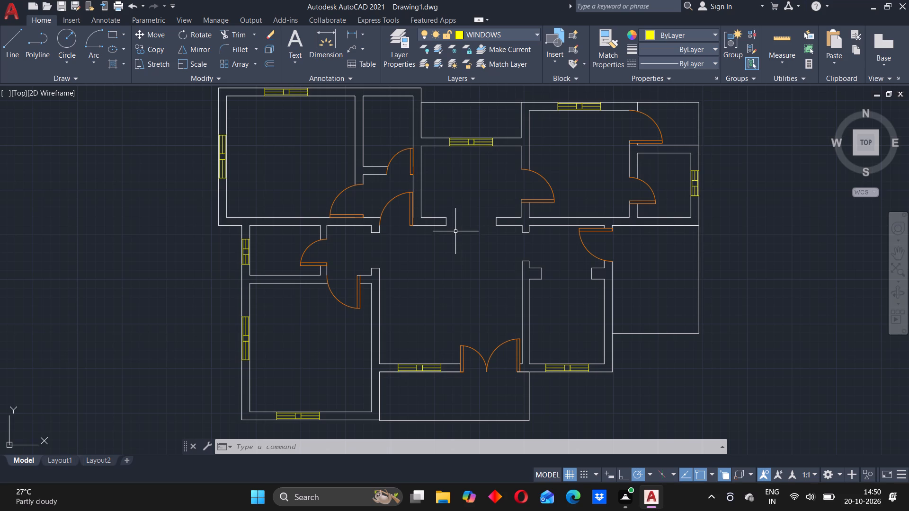
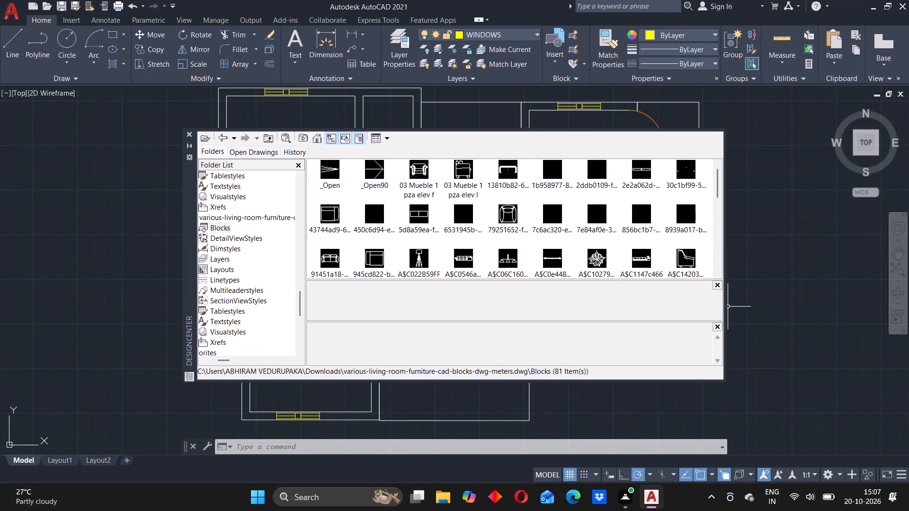
Examine the furniture blocks stored in various-living-room-furniture-cad-blocks-dwg-meters.dwg in DesignCenter.
scroll(500, 221, up, 2)
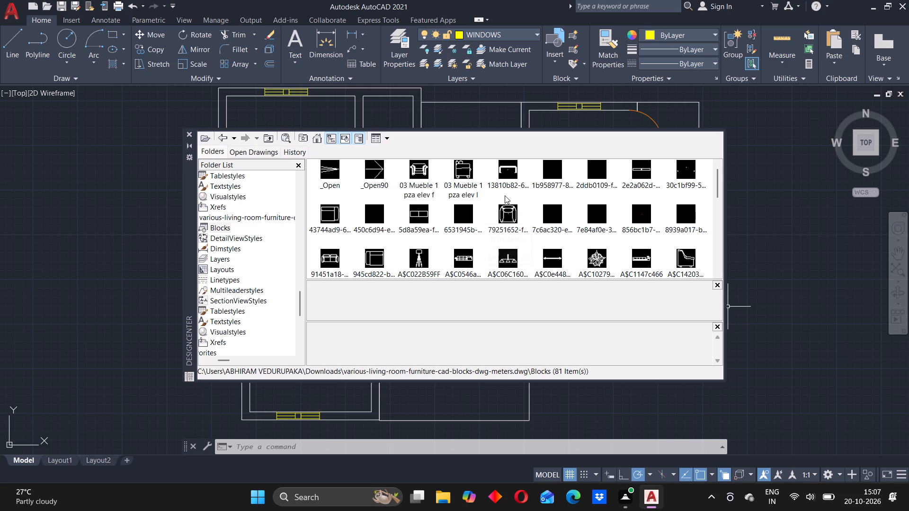
scroll(505, 195, up, 2)
scroll(507, 195, down, 8)
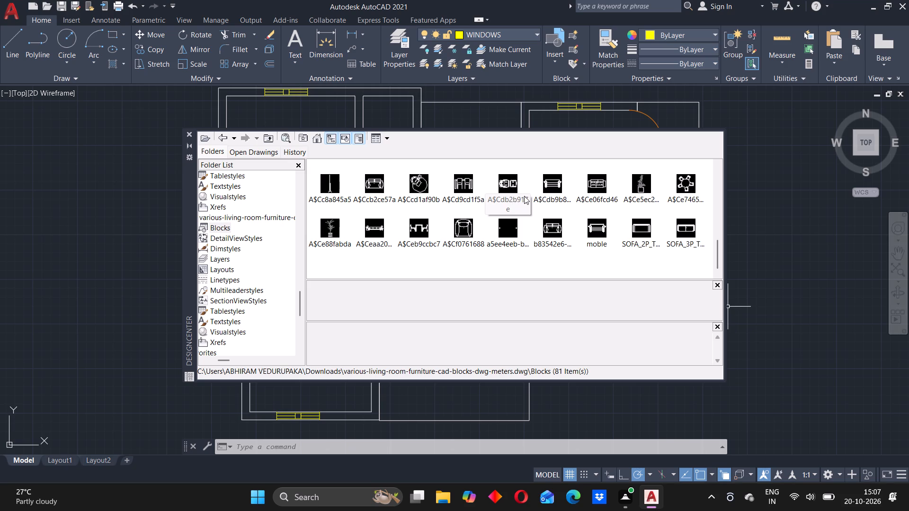
scroll(443, 194, up, 8)
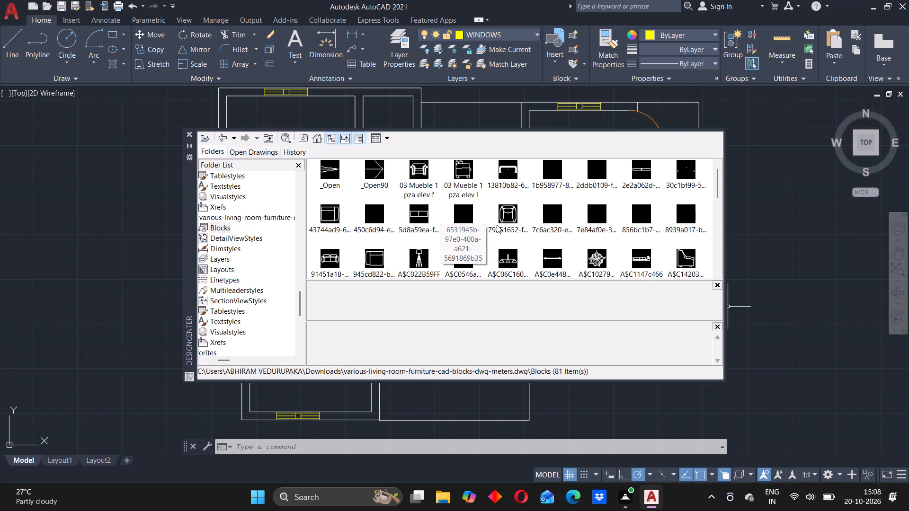
scroll(488, 187, down, 2)
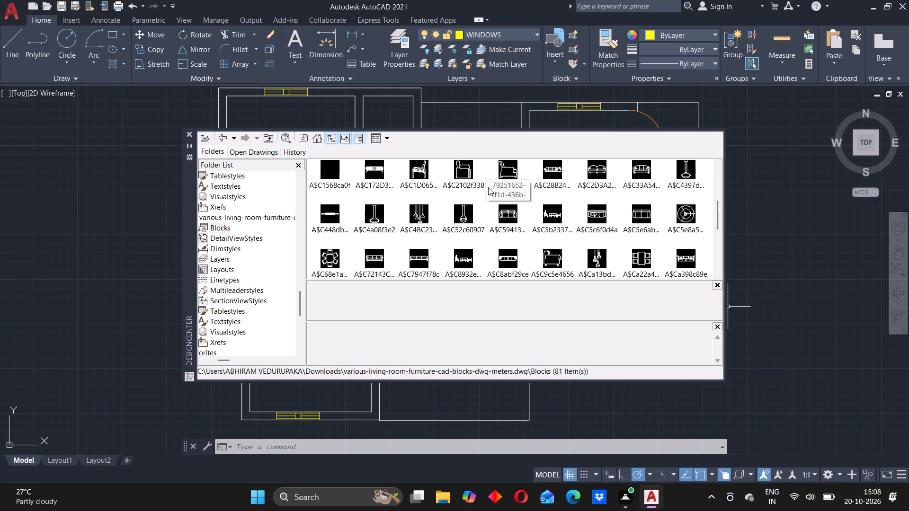
scroll(489, 187, down, 7)
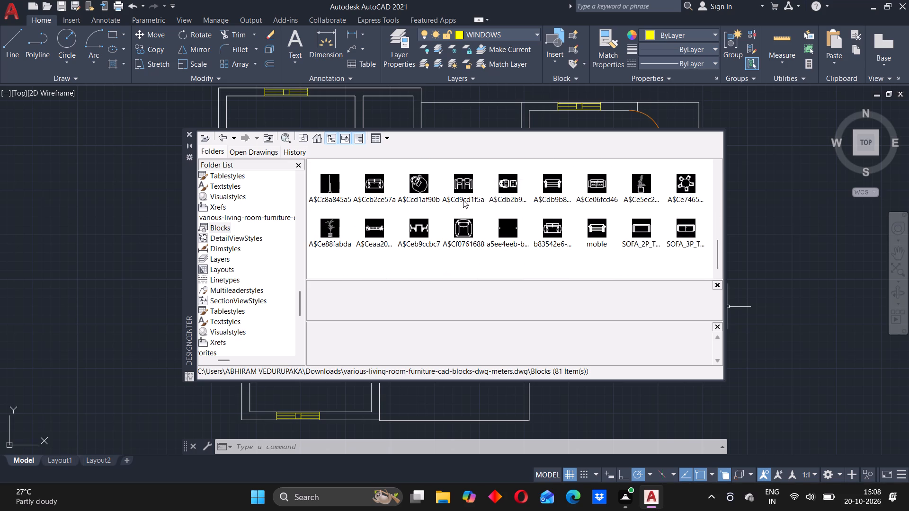
scroll(450, 202, up, 3)
scroll(470, 237, up, 3)
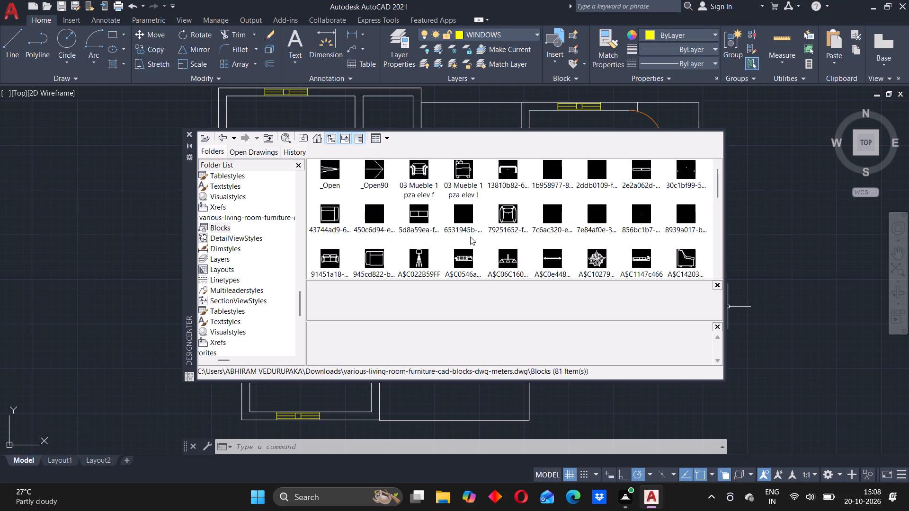
scroll(469, 233, down, 11)
scroll(369, 231, up, 4)
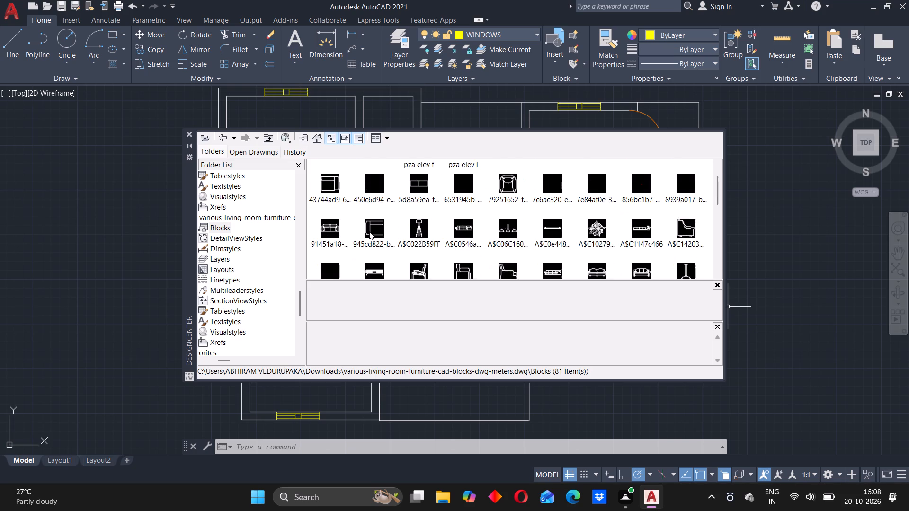
scroll(369, 231, down, 3)
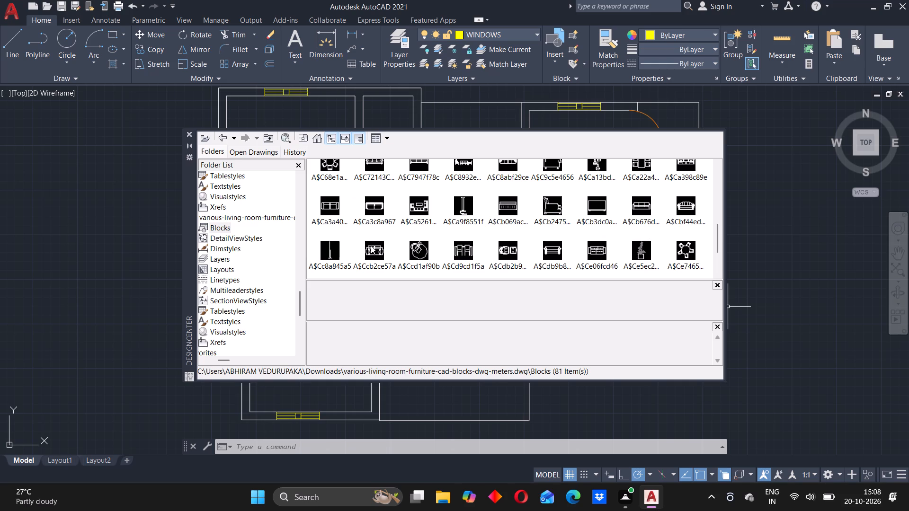
scroll(461, 230, up, 3)
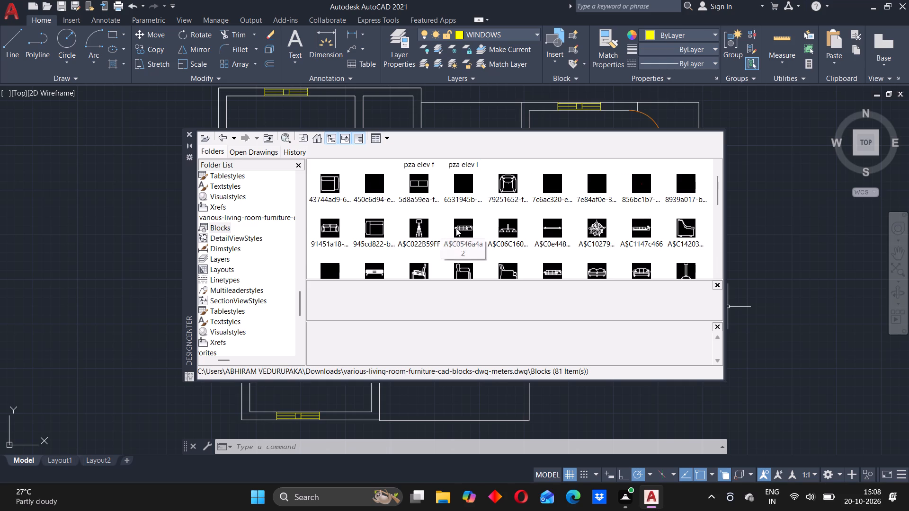
scroll(455, 227, up, 4)
Go back to all-readymade-blocks-1.dwg in DesignCenter and examine its blocks from start to end.
click(225, 138)
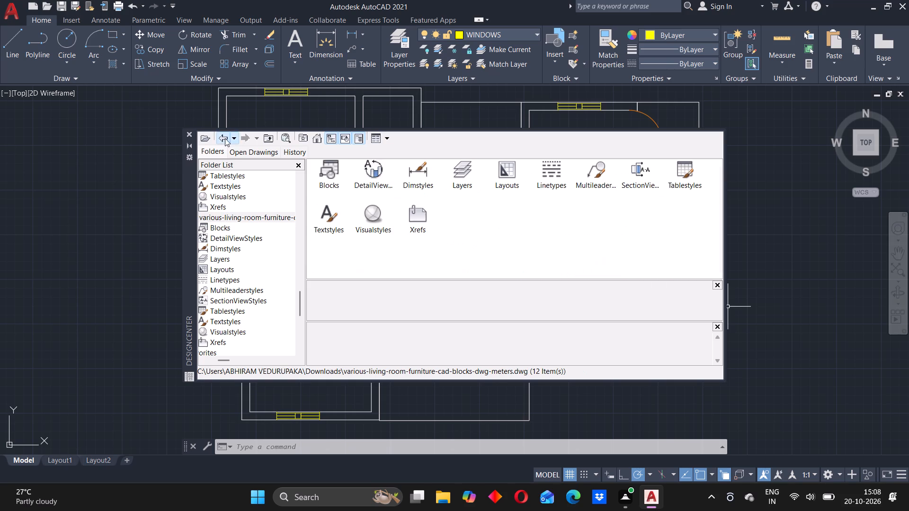
click(223, 135)
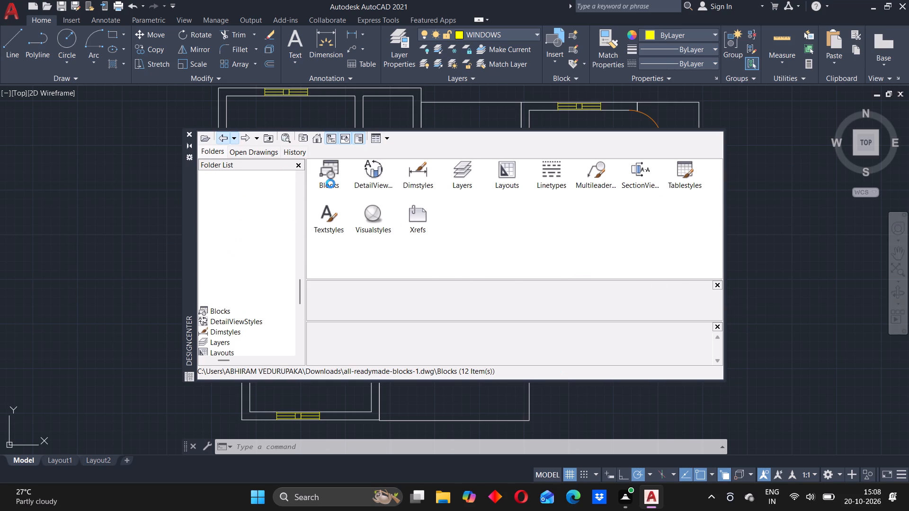
scroll(473, 195, down, 1)
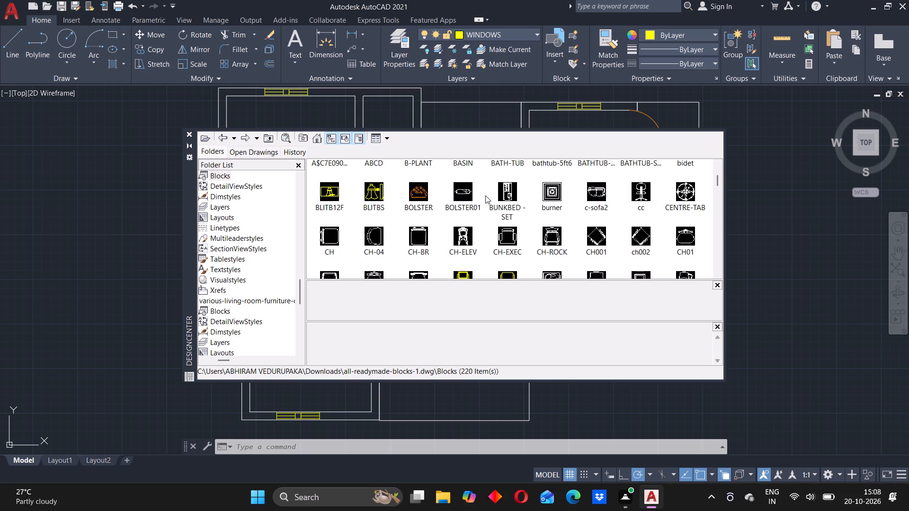
scroll(532, 204, up, 5)
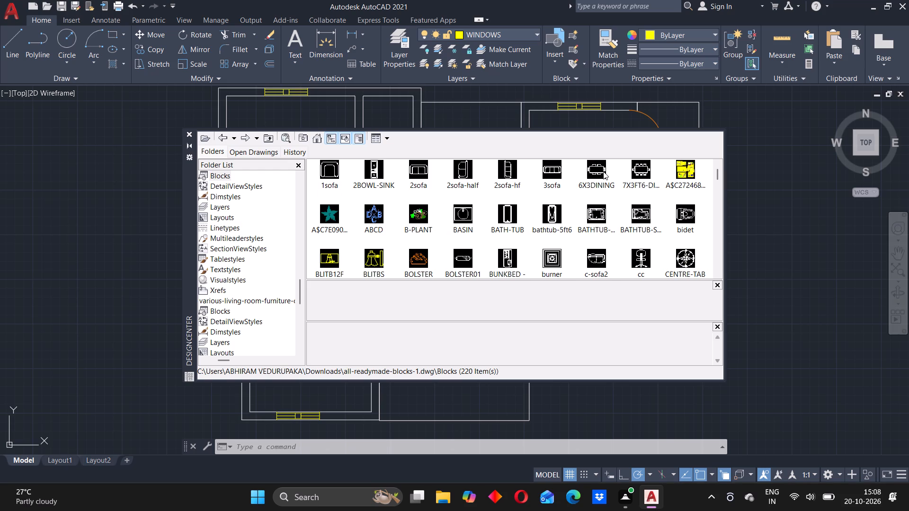
scroll(559, 204, down, 1)
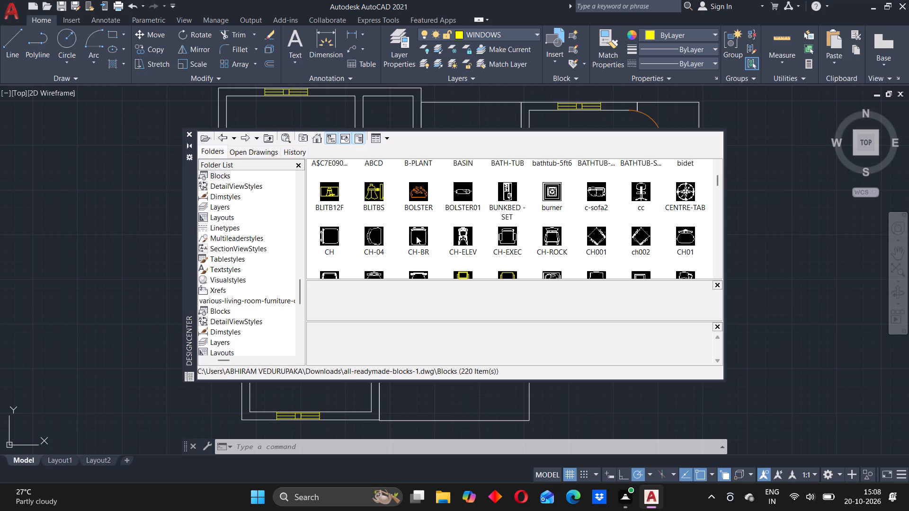
click(418, 236)
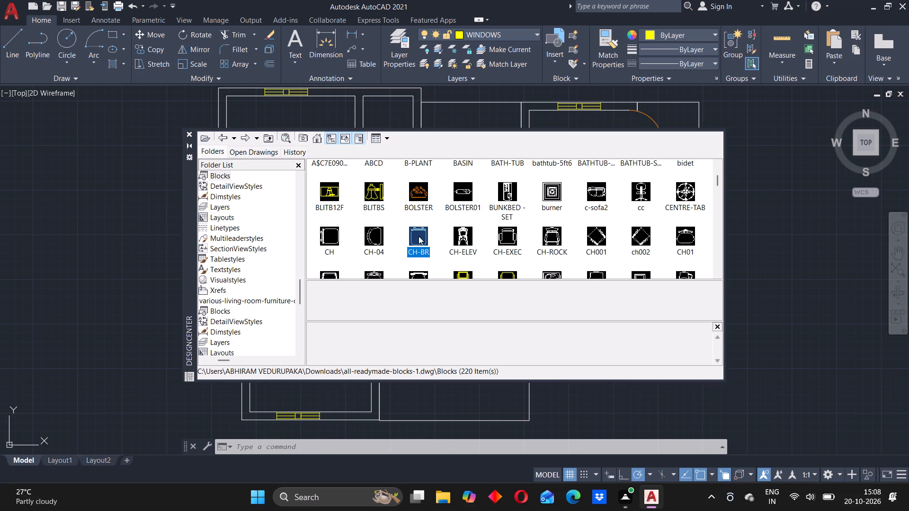
scroll(462, 229, down, 1)
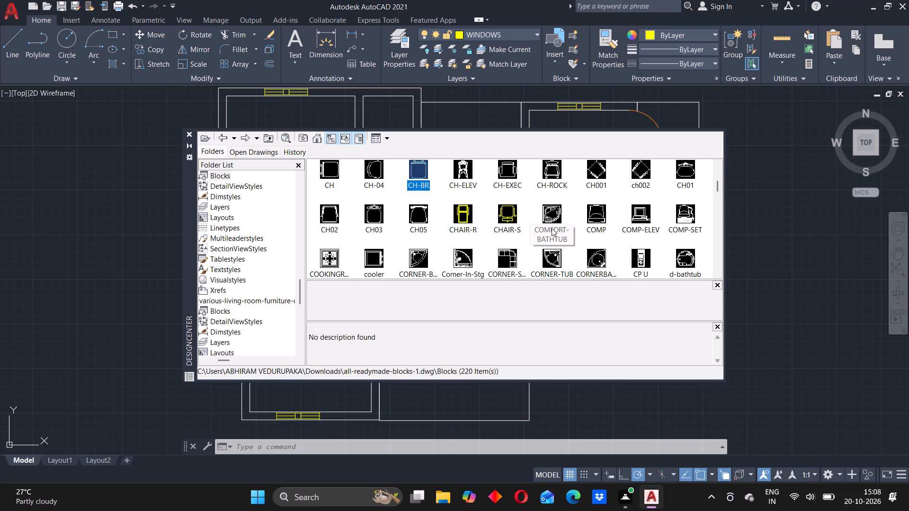
scroll(464, 237, down, 5)
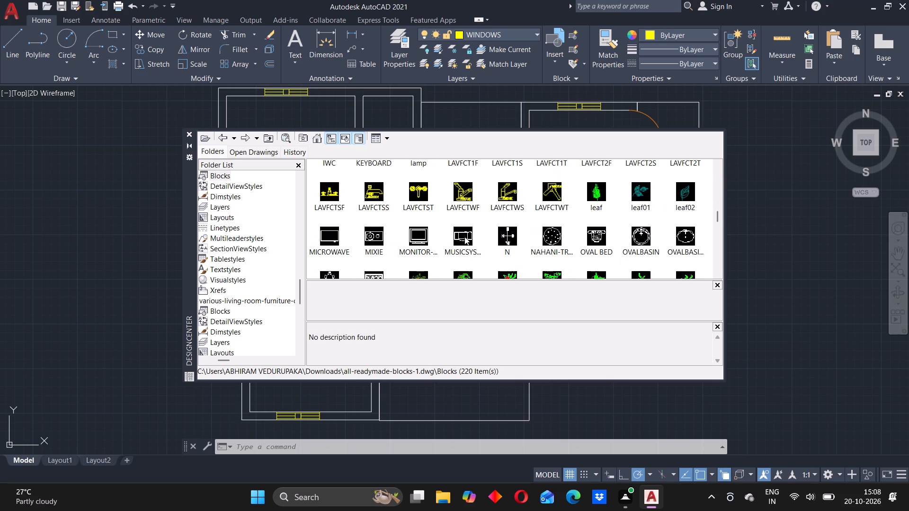
scroll(464, 236, down, 4)
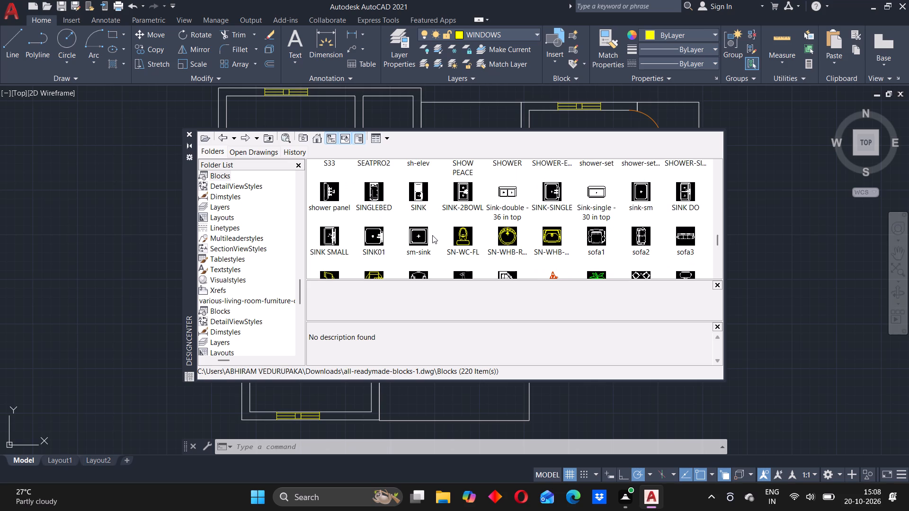
scroll(433, 217, down, 2)
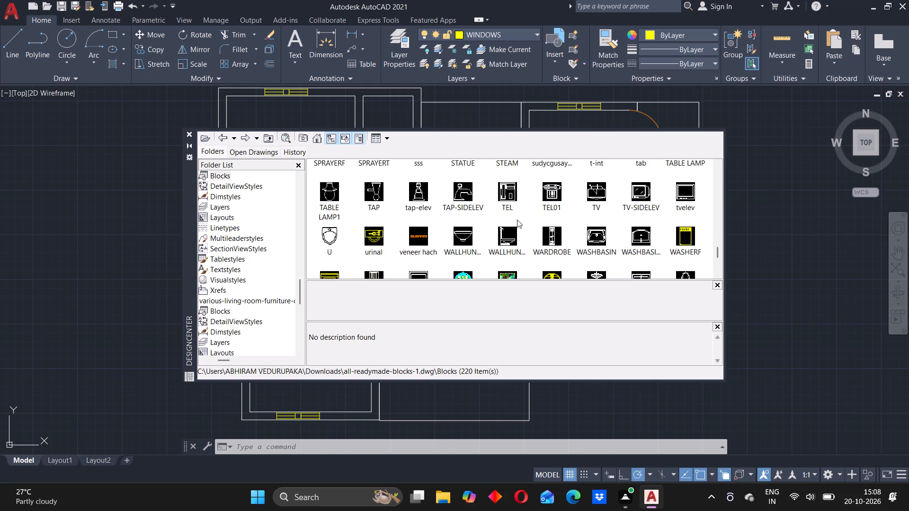
scroll(472, 227, down, 2)
scroll(429, 216, up, 3)
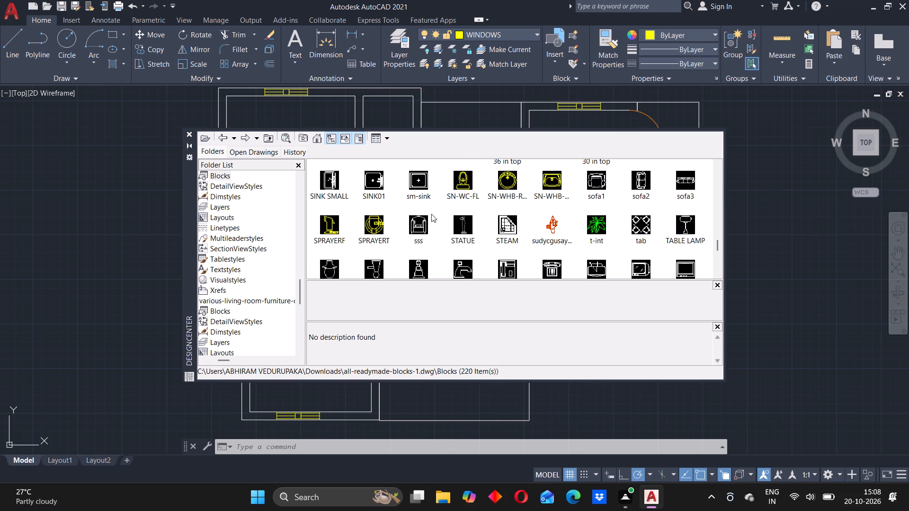
scroll(431, 214, down, 1)
scroll(431, 214, up, 16)
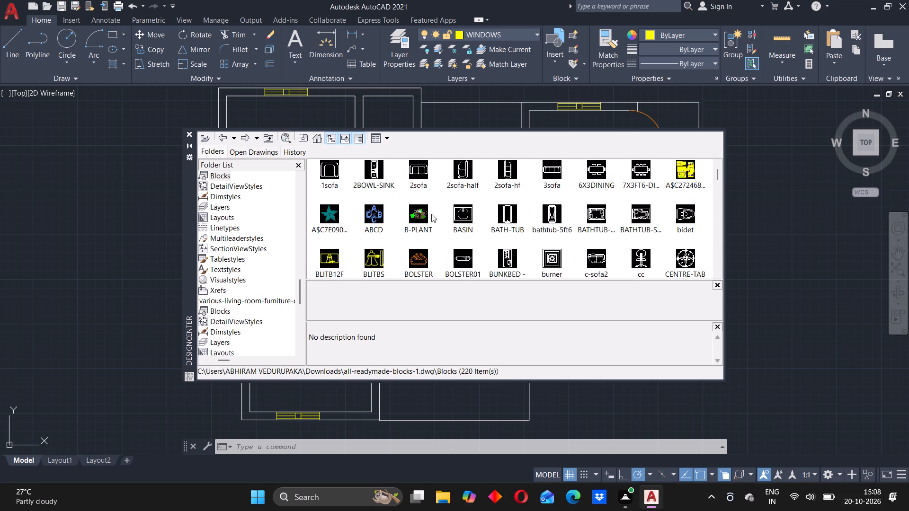
scroll(431, 214, up, 3)
Insert the 7X3FT6-DINING block from all-readymade-blocks-1.dwg into the empty area east of the floor plan.
drag(641, 171, 774, 243)
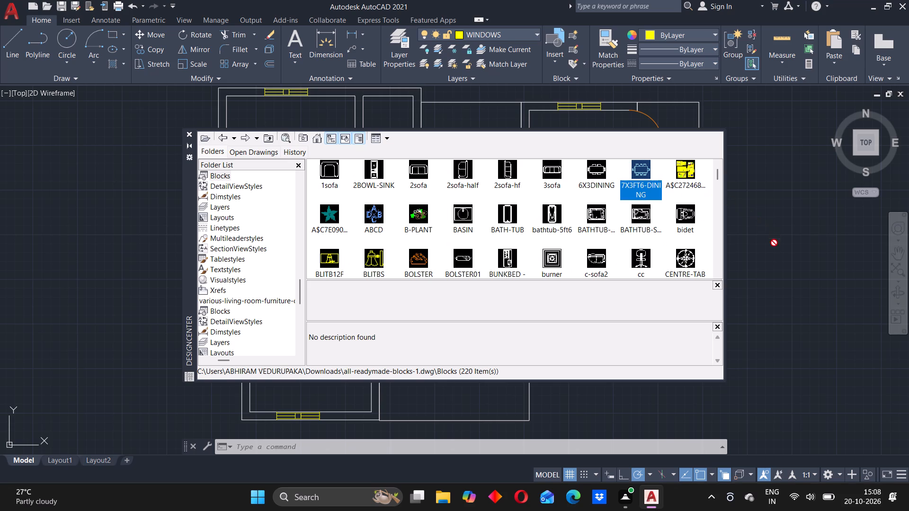
drag(774, 243, 772, 253)
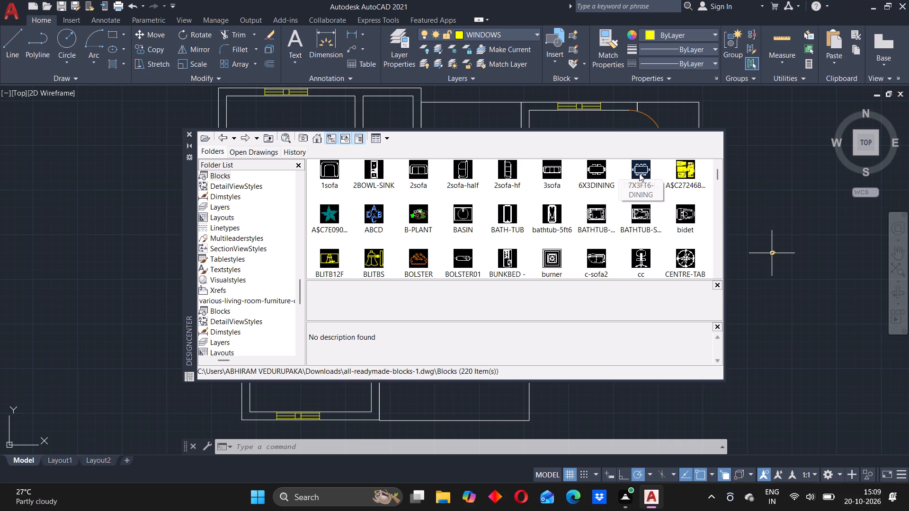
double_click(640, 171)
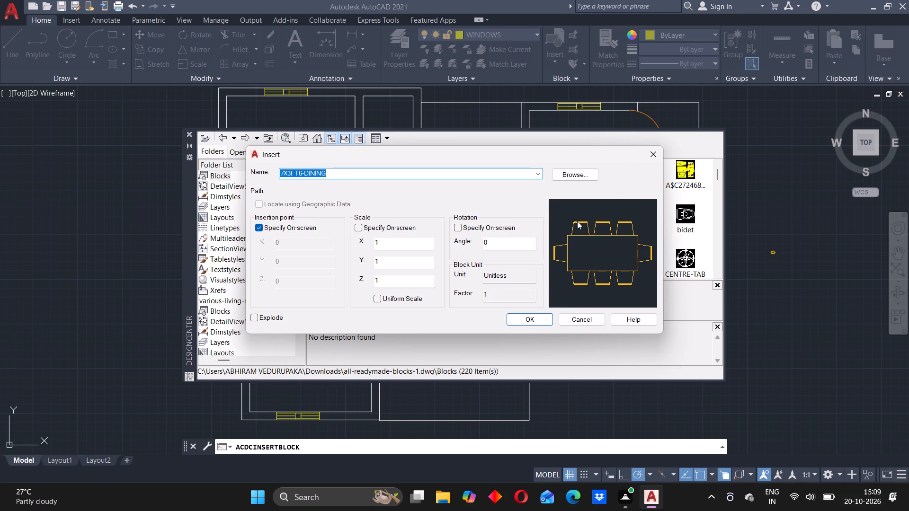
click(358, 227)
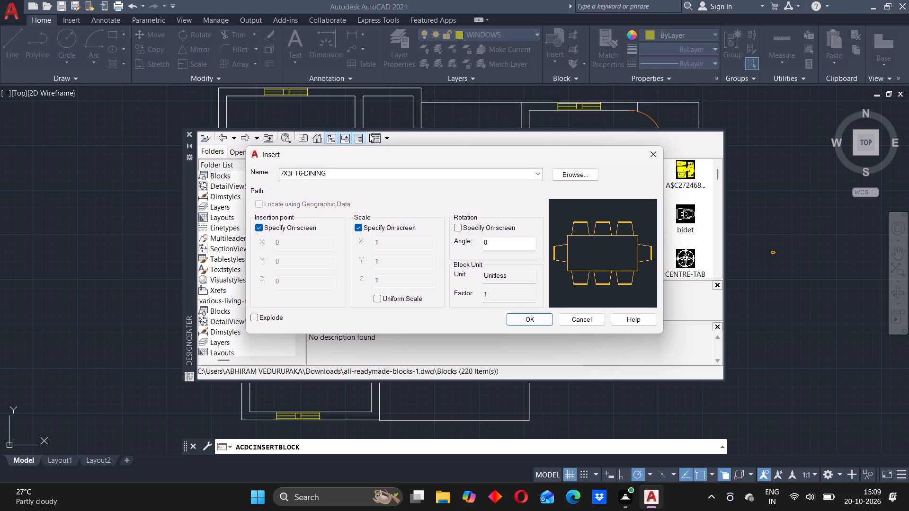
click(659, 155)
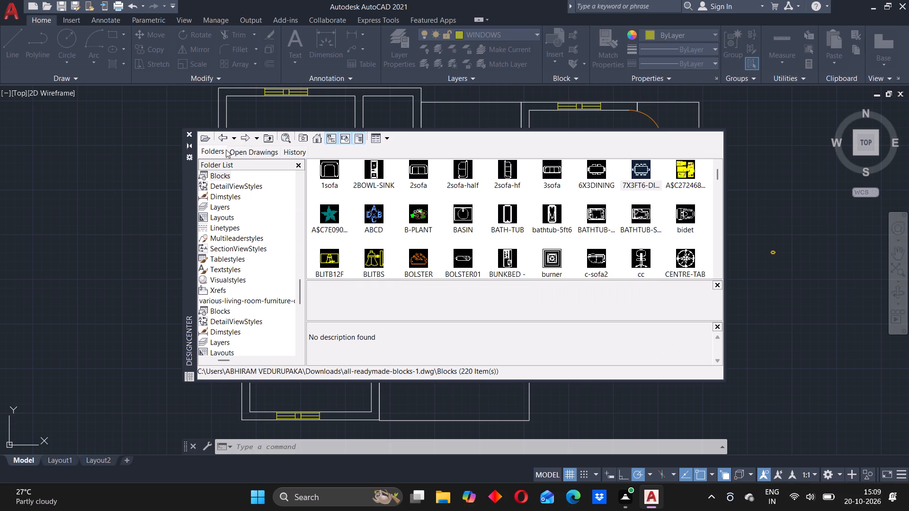
Close DesignCenter.
click(189, 133)
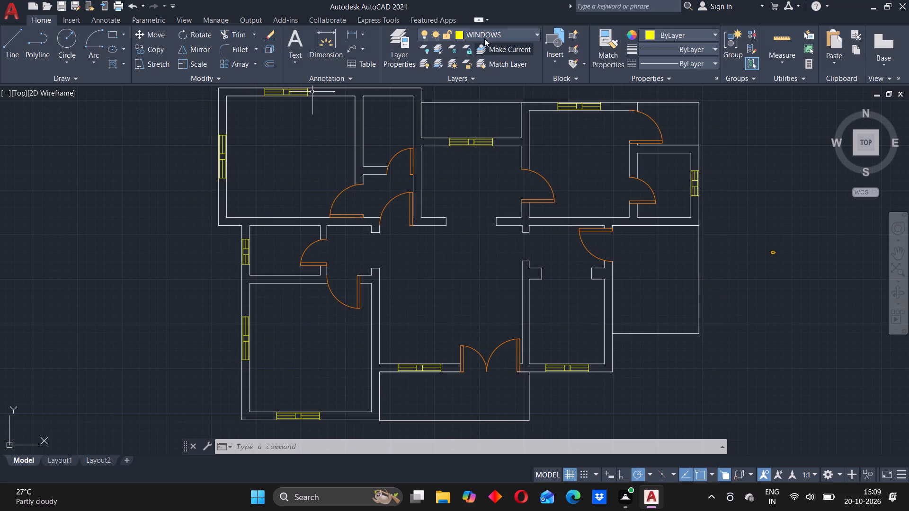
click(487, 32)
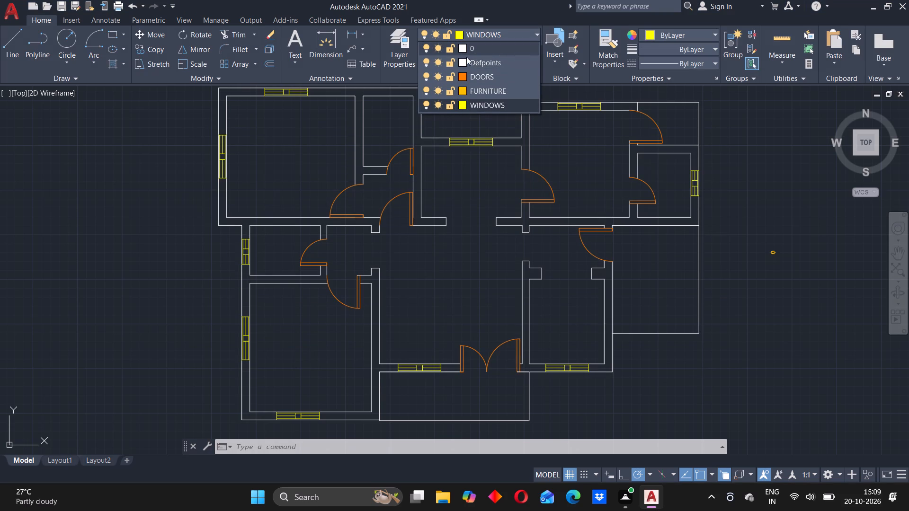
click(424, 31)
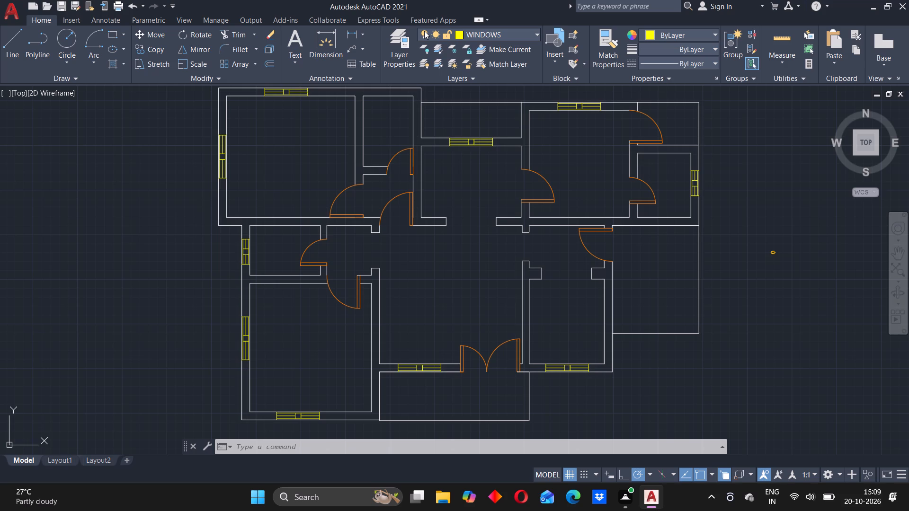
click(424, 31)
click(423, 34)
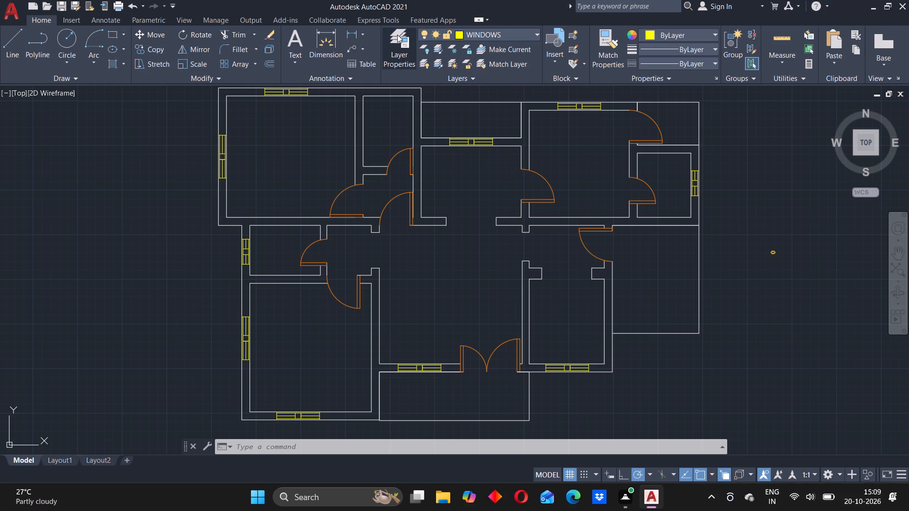
Create a new layer named BLOCKS.
click(397, 35)
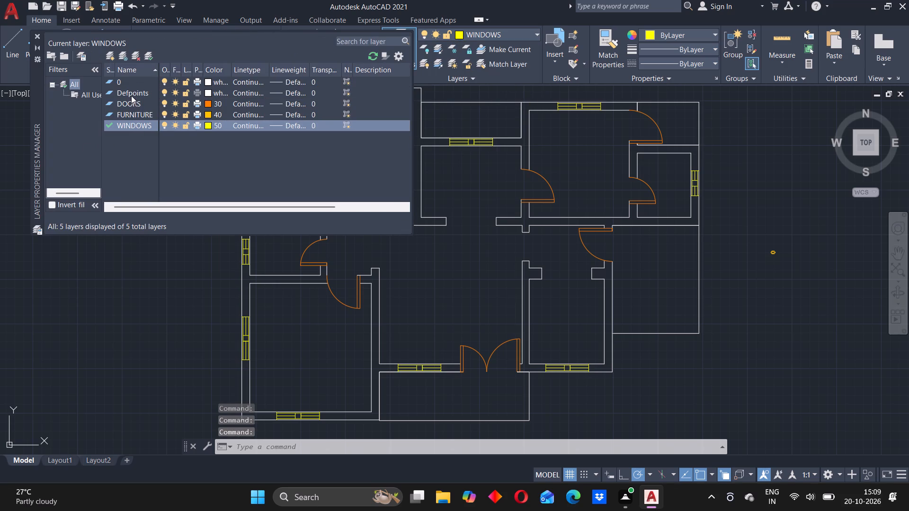
click(114, 55)
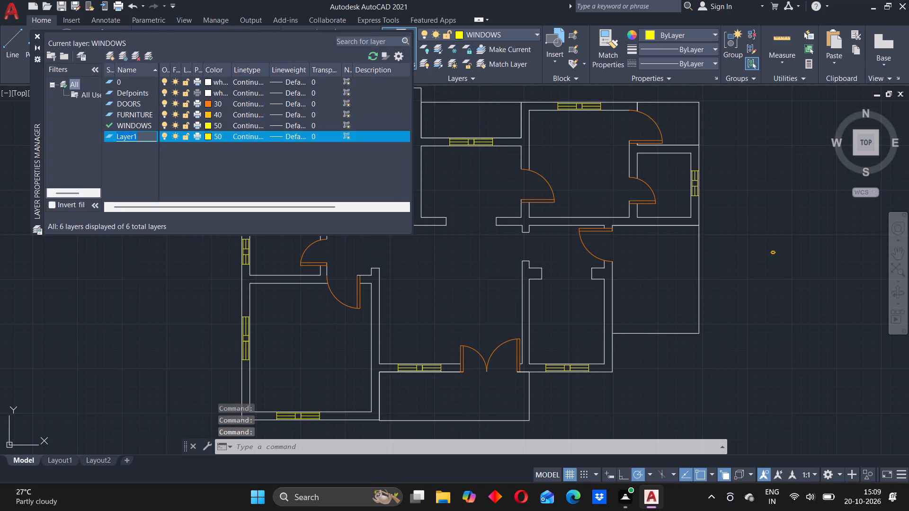
text(BLOCK)
key(s)
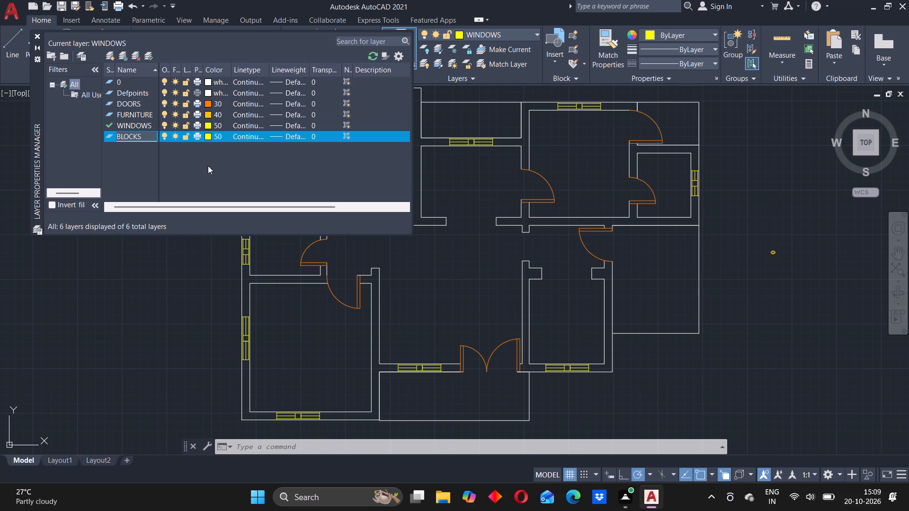
Set the BLOCKS layer's colour to index color 160 and close the layer manager.
click(211, 137)
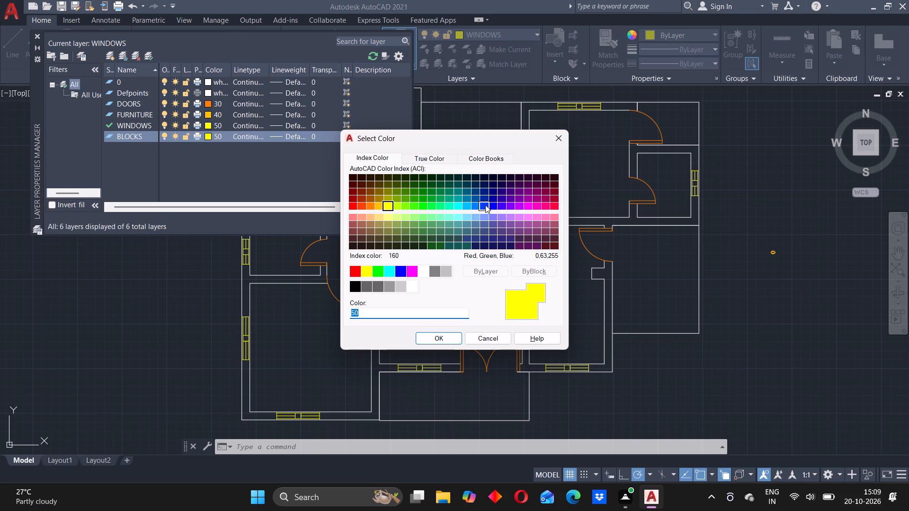
click(485, 205)
click(435, 342)
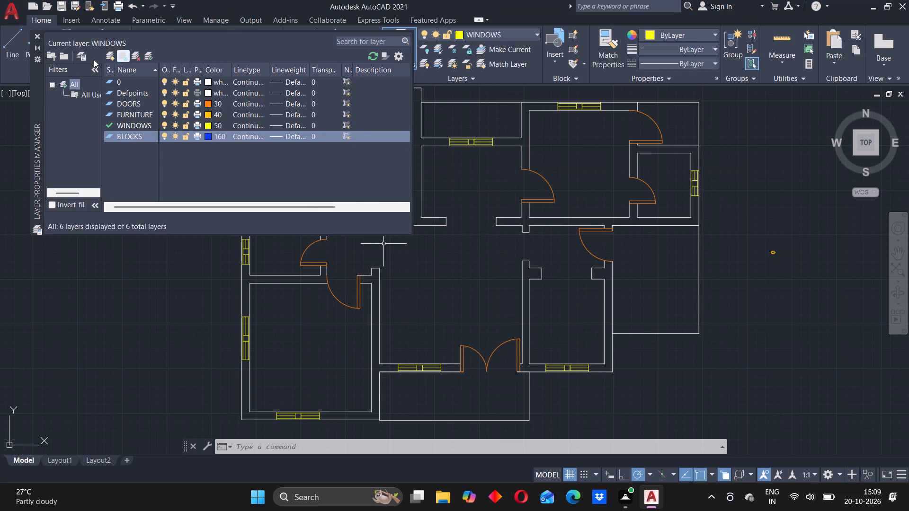
click(36, 35)
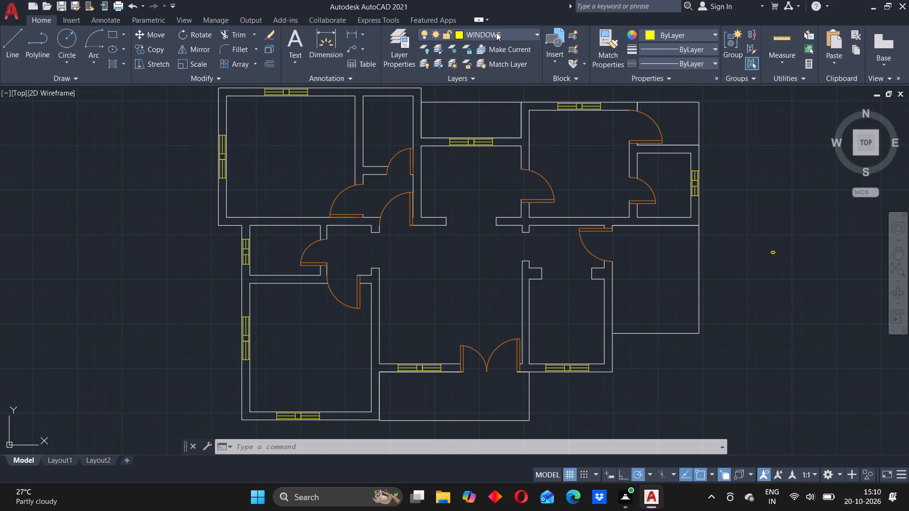
Make BLOCKS the current layer.
click(496, 33)
click(467, 62)
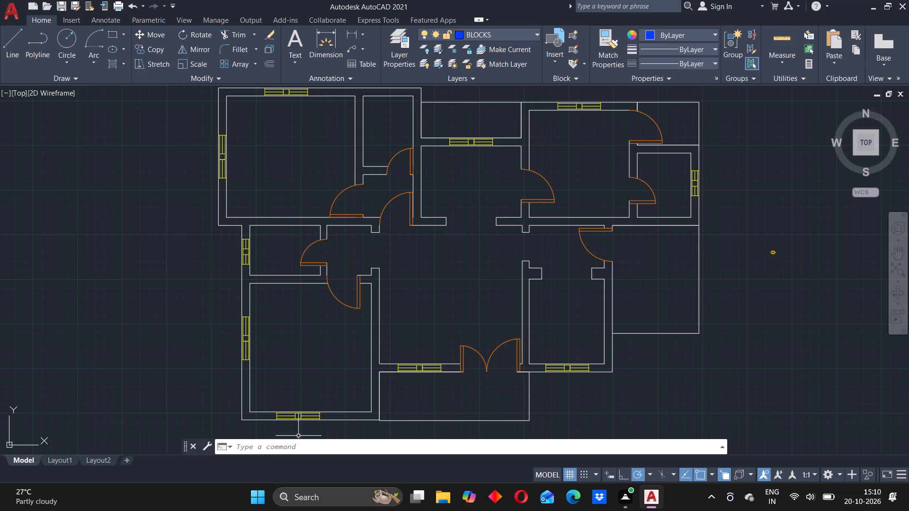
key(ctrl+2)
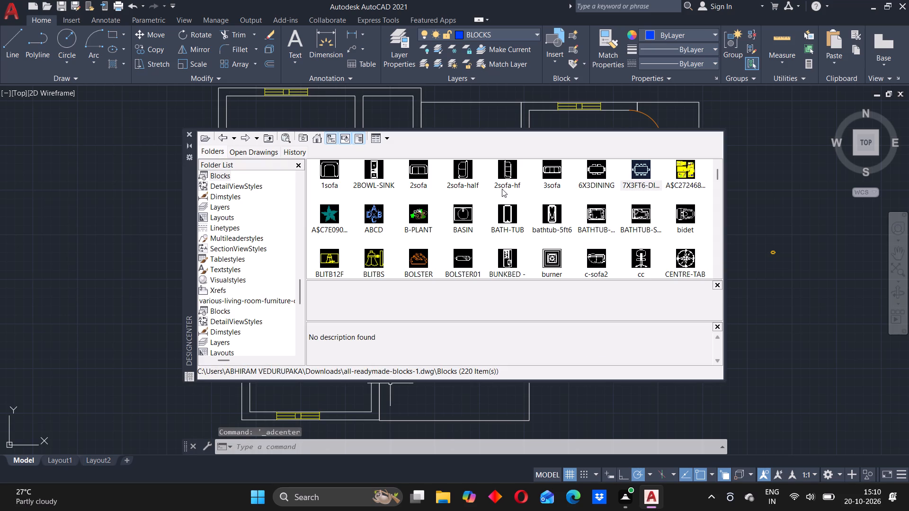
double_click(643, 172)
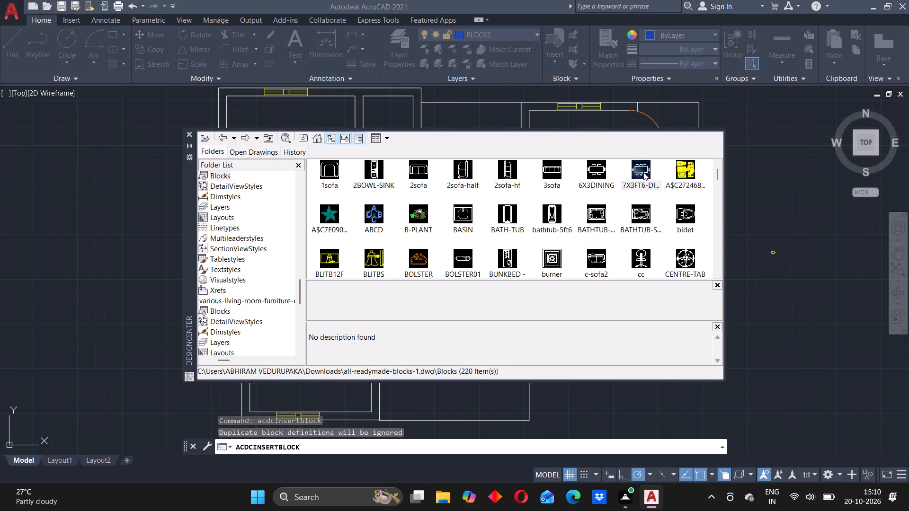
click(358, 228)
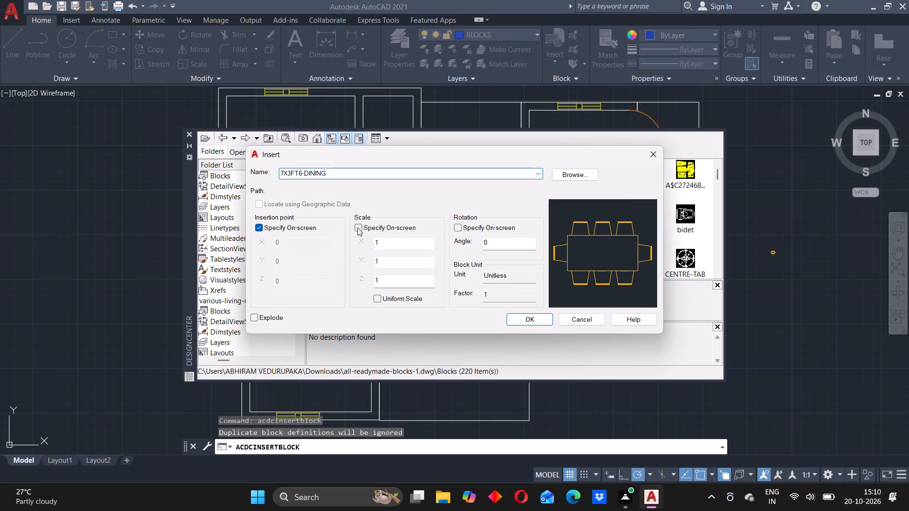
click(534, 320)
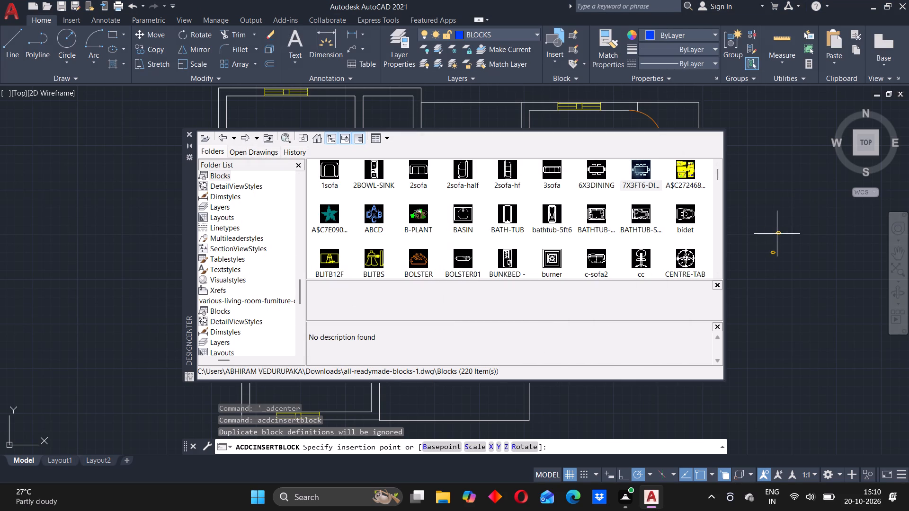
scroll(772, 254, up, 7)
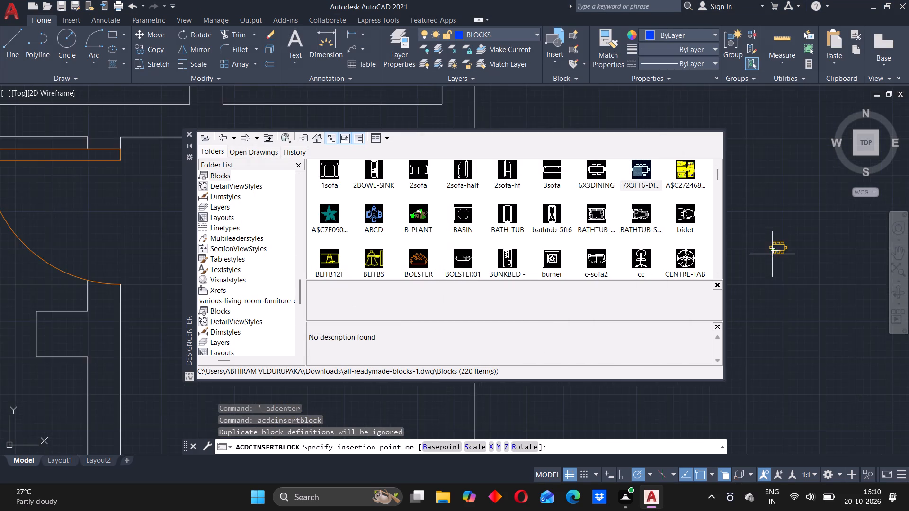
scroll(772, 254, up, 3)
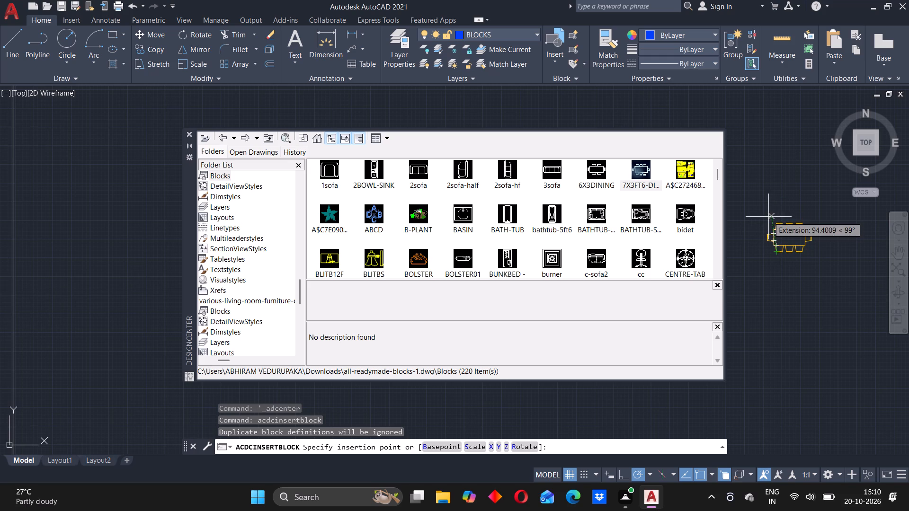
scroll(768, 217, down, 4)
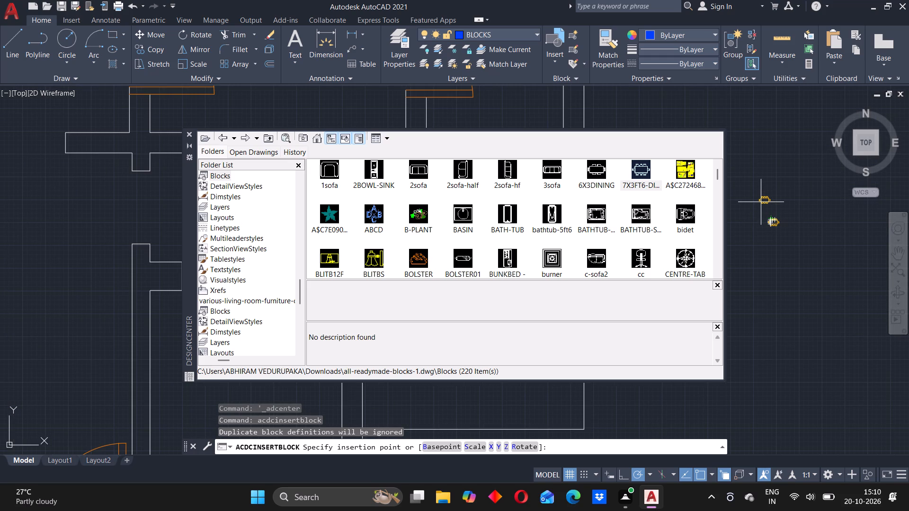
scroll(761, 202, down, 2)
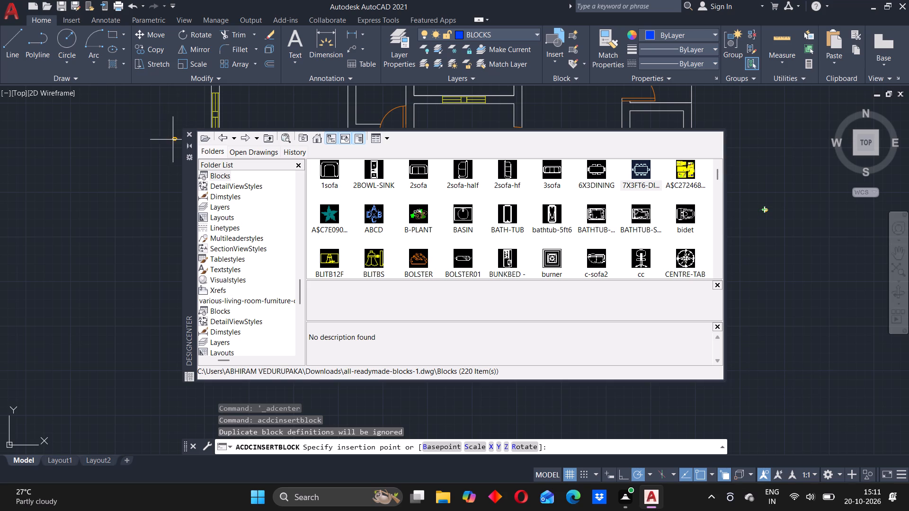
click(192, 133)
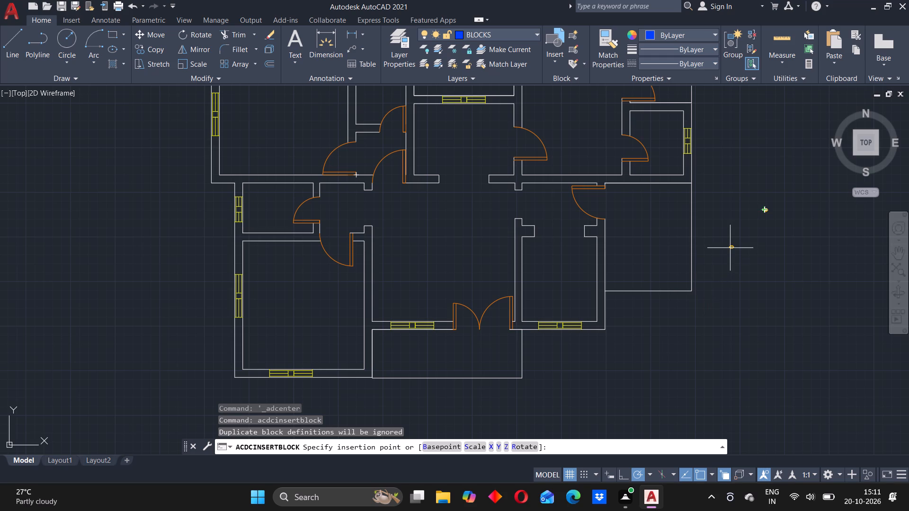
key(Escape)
Delete the small 7X3FT6-DINING block from the empty area east of the floor plan.
drag(744, 197, 751, 195)
click(810, 235)
key(Delete)
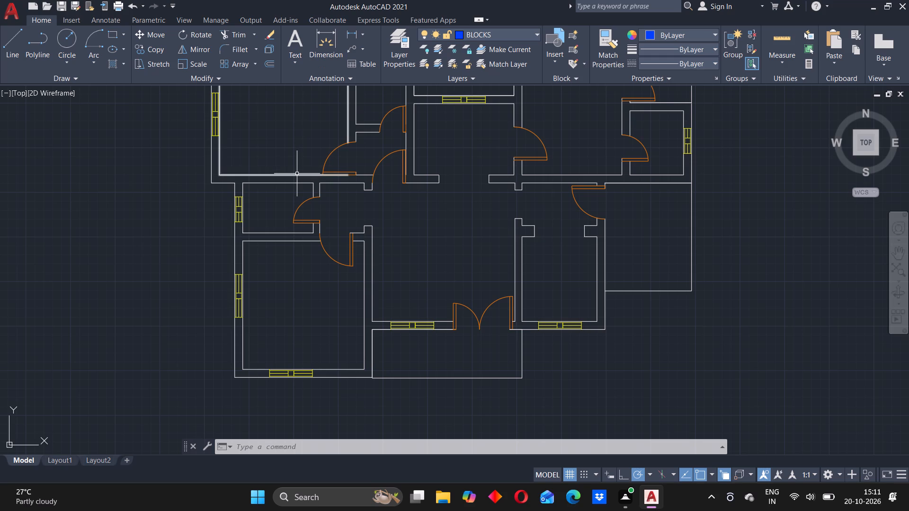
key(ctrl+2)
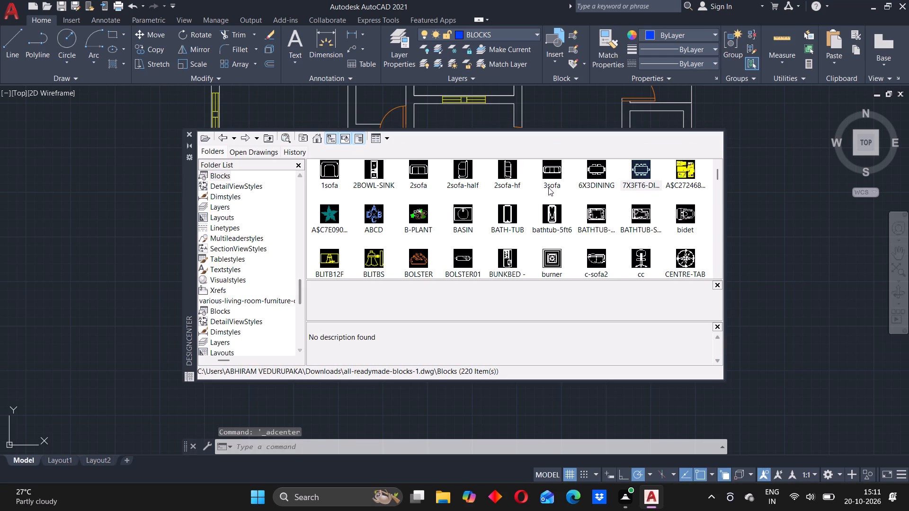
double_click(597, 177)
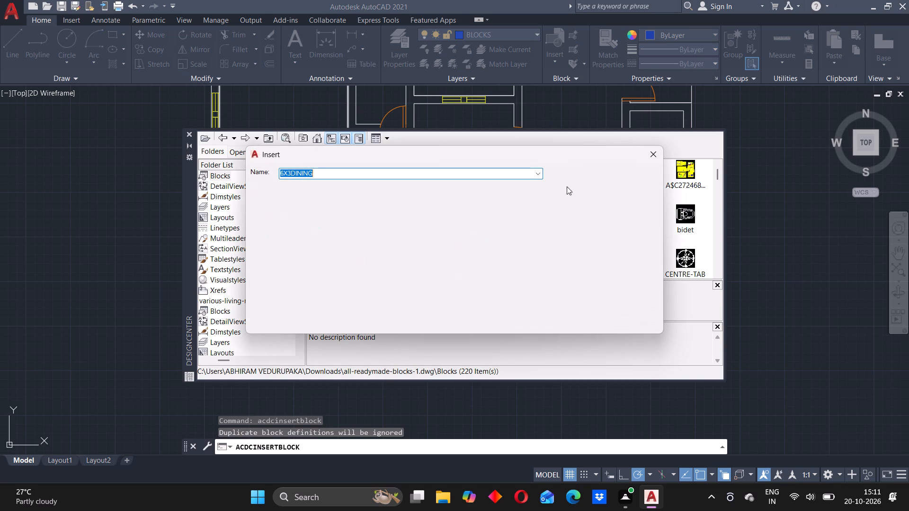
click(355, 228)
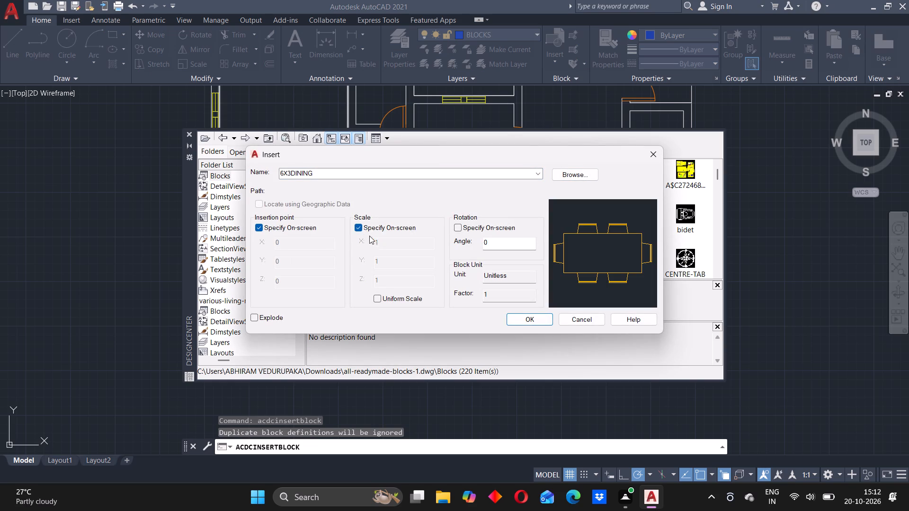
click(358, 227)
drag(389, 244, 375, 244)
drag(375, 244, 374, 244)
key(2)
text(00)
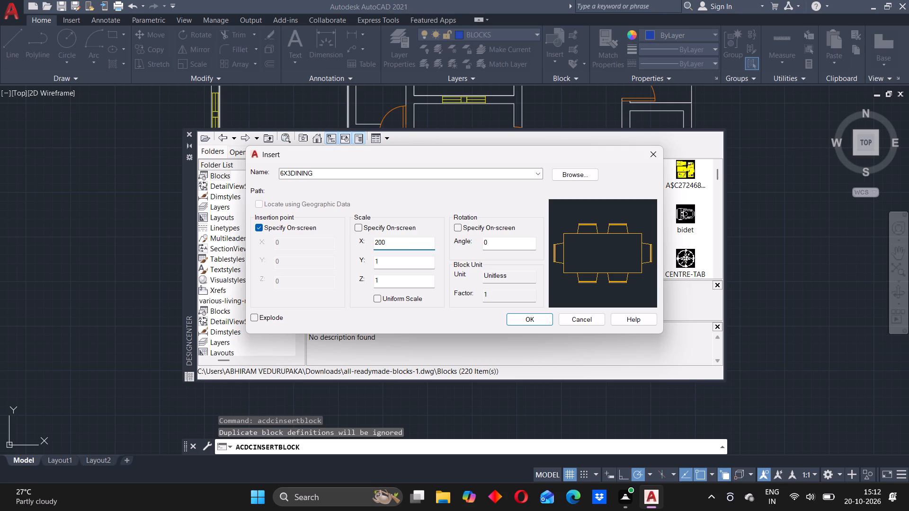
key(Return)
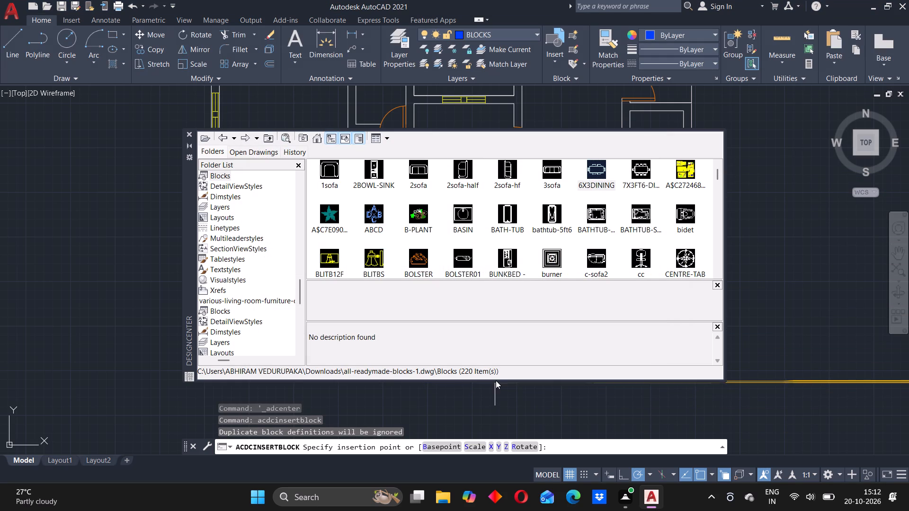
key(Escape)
Insert the 6X3DINING block at X, Y and Z scale 2000 east of the floor plan and close DesignCenter.
double_click(597, 171)
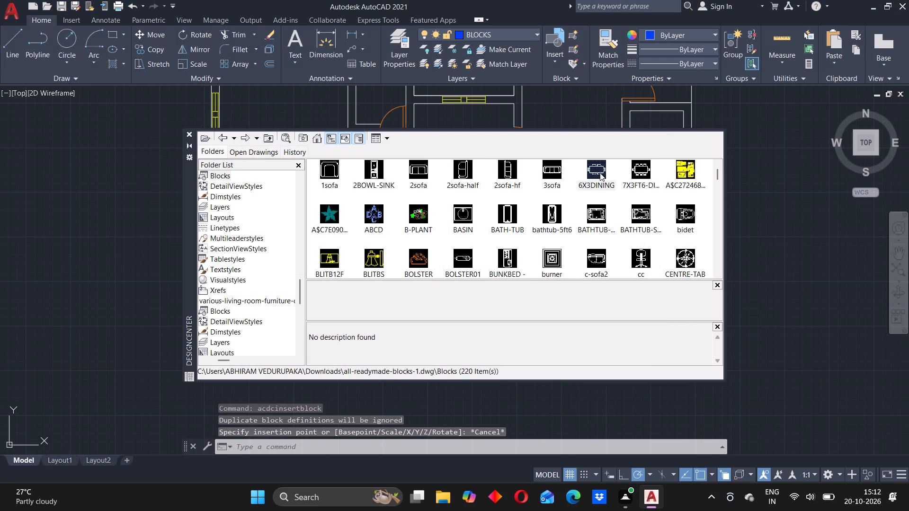
double_click(598, 173)
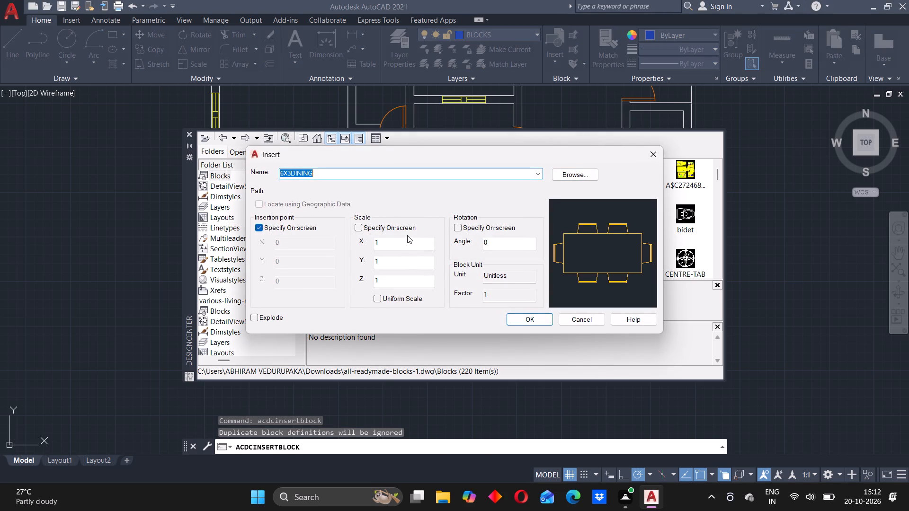
drag(382, 241, 374, 244)
text(200)
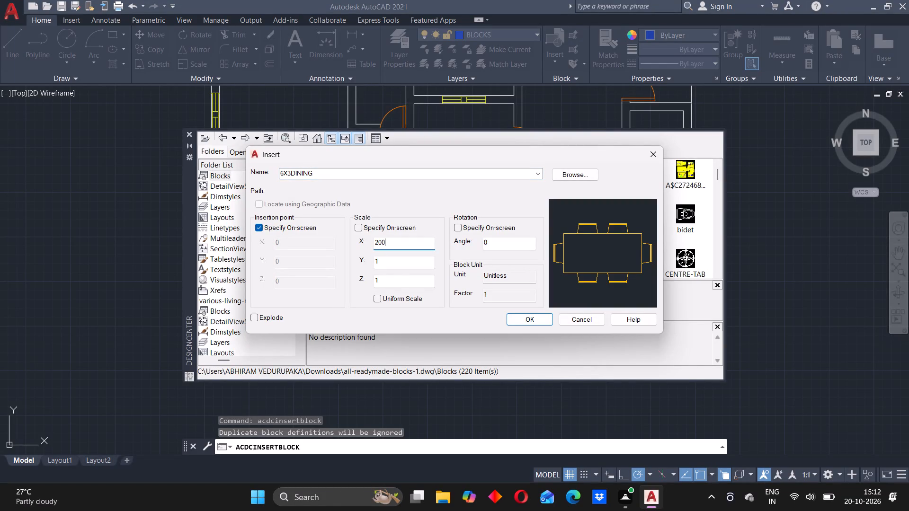
key(0)
drag(380, 264, 374, 263)
text(2000)
drag(385, 283, 373, 284)
key(2)
text(000)
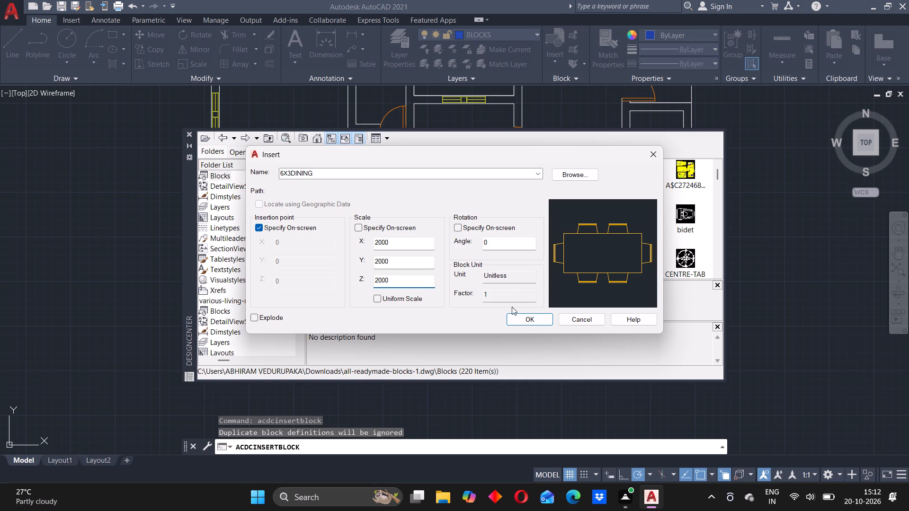
click(521, 319)
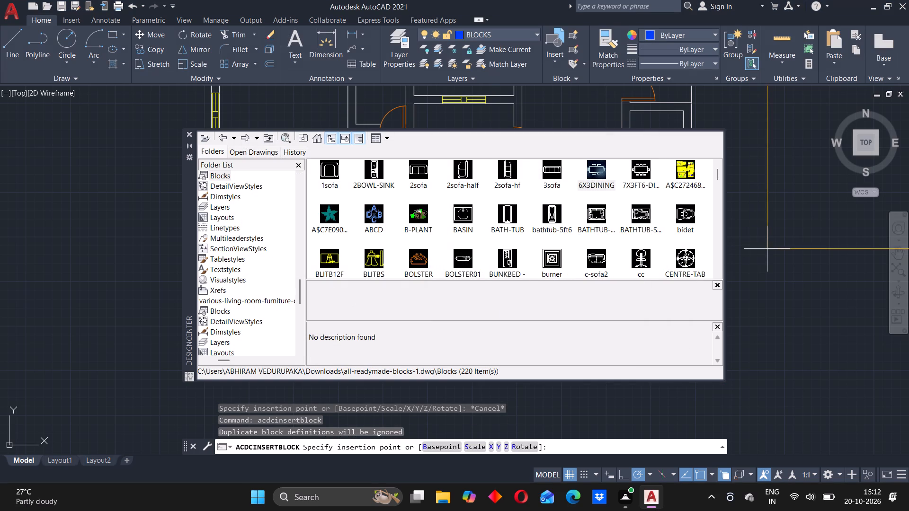
scroll(745, 292, down, 2)
scroll(745, 292, up, 9)
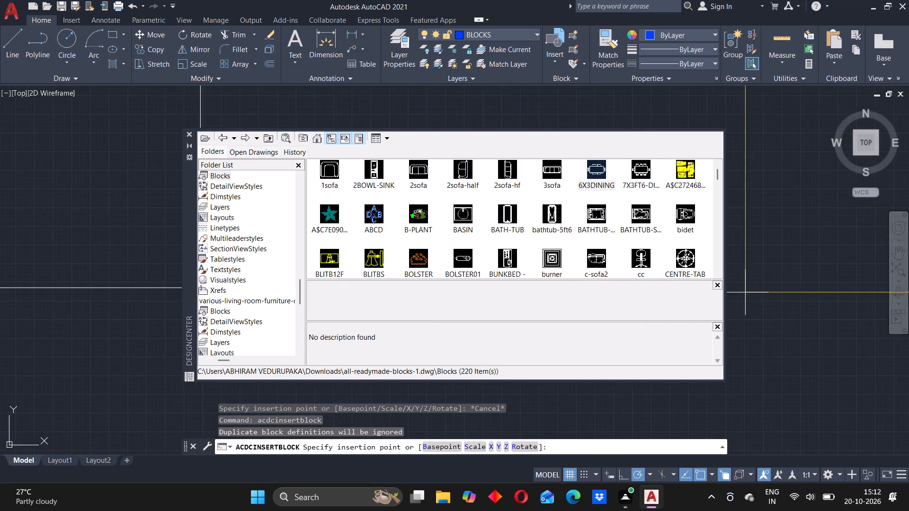
scroll(745, 292, up, 4)
scroll(733, 299, down, 1)
click(740, 310)
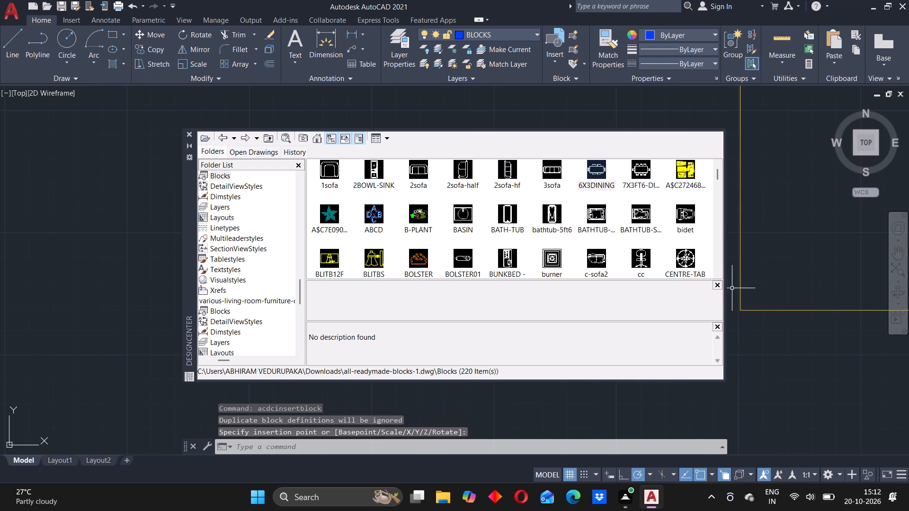
scroll(710, 243, down, 3)
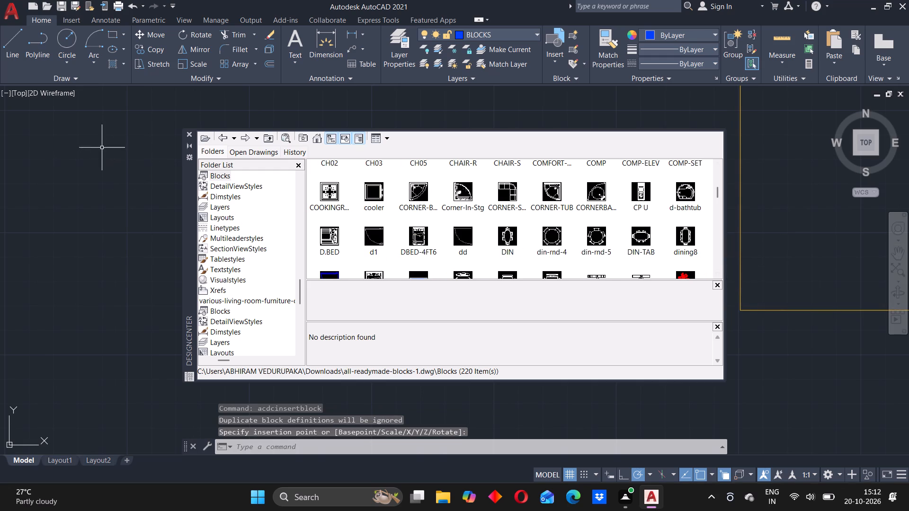
click(189, 134)
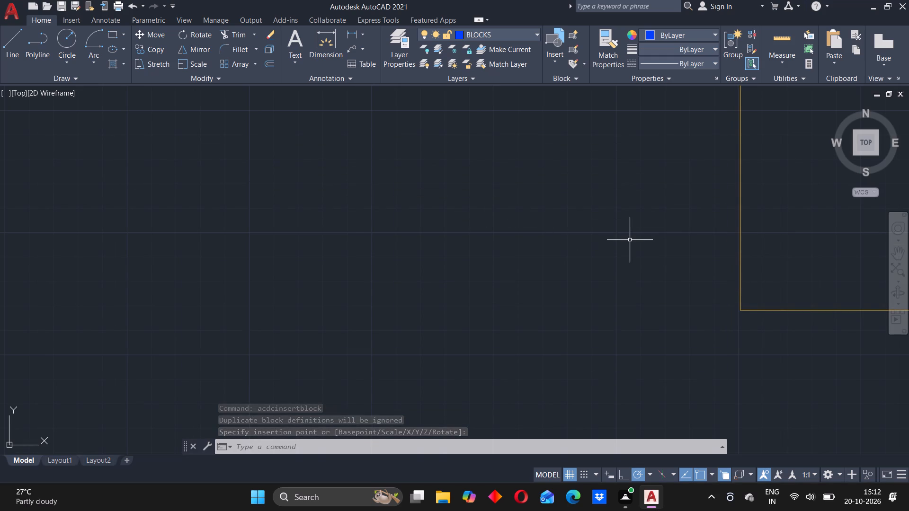
Scale the oversized 6X3DINING block about its table's lower-left corner down to a block scale of about 21.67, in proportion to the floor plan.
scroll(631, 241, down, 3)
scroll(631, 242, up, 4)
scroll(631, 242, down, 16)
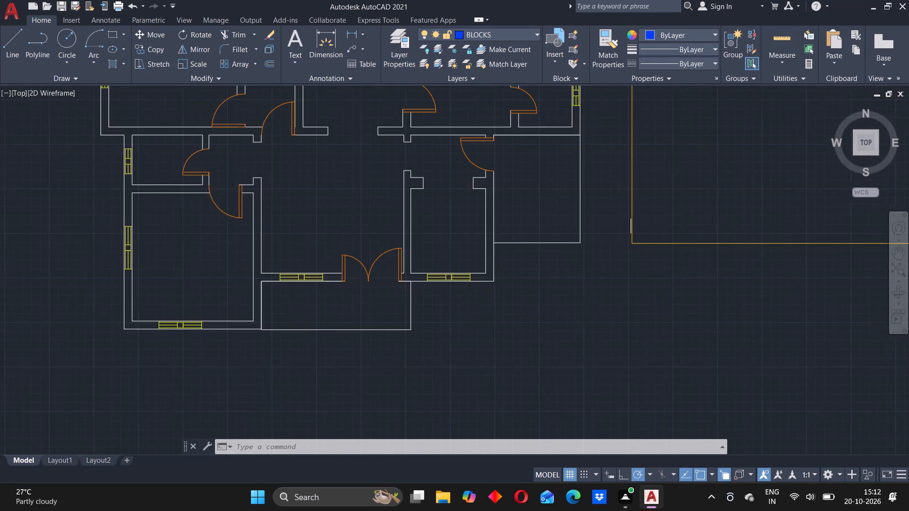
scroll(631, 242, down, 7)
scroll(637, 236, up, 1)
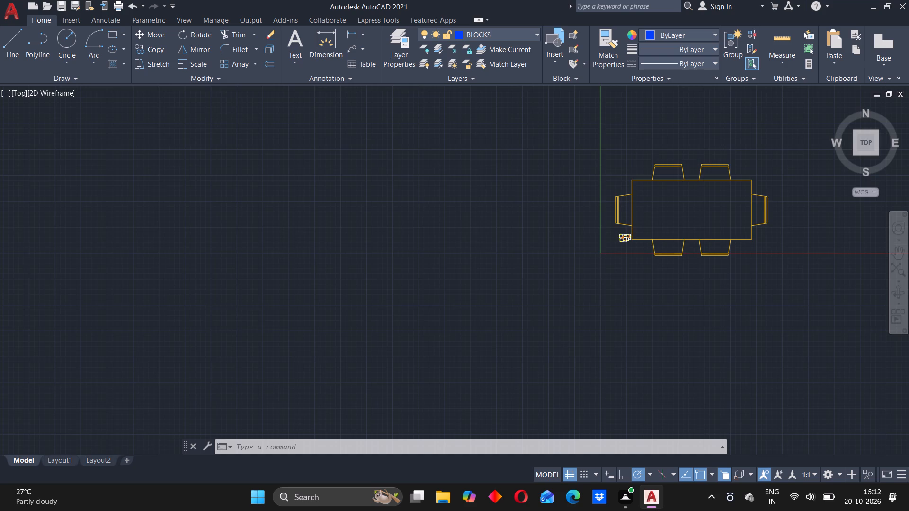
scroll(633, 142, up, 3)
scroll(633, 142, down, 6)
drag(569, 119, 595, 124)
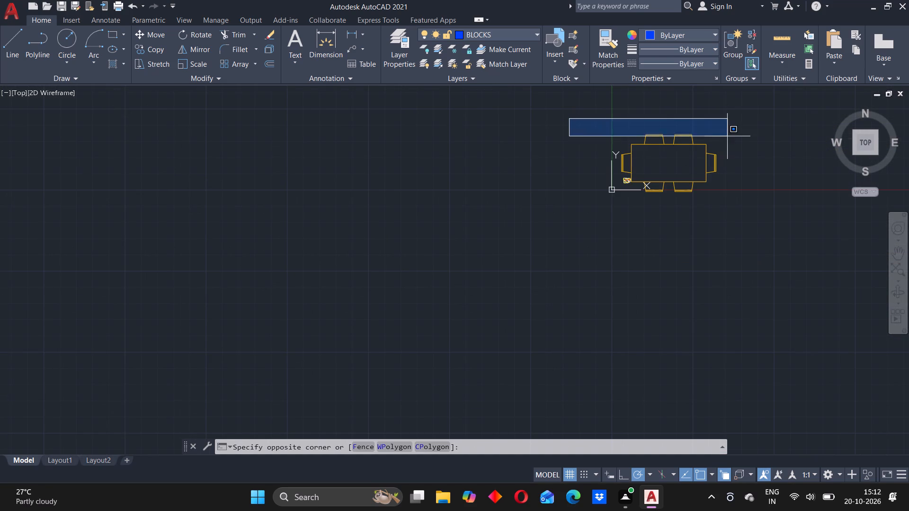
click(740, 163)
scroll(638, 175, up, 5)
scroll(646, 192, down, 4)
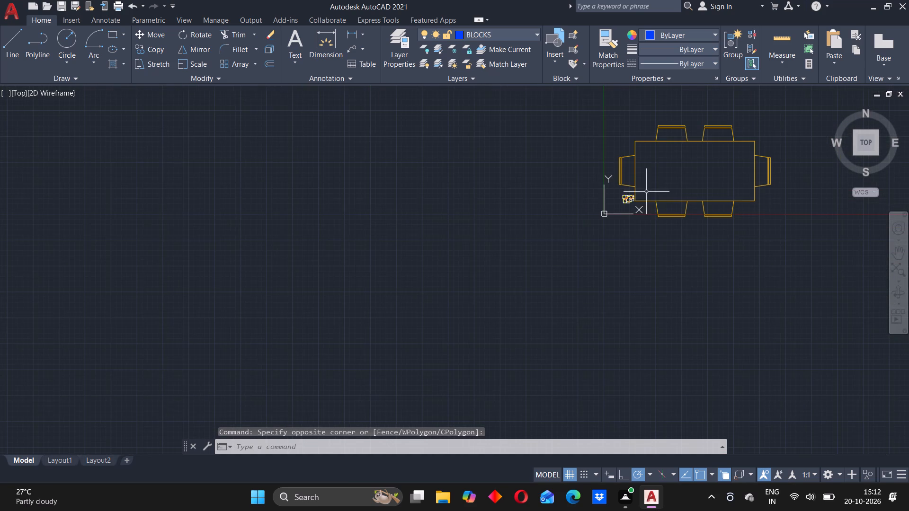
click(779, 232)
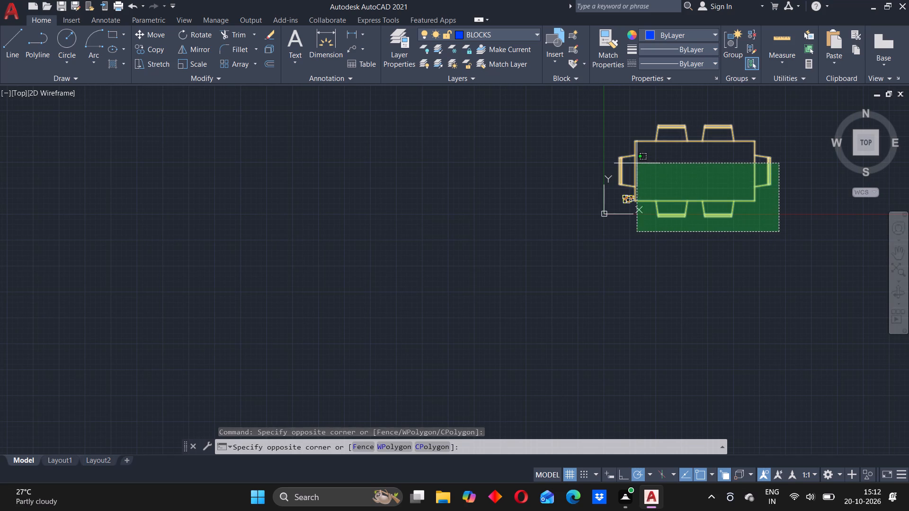
click(637, 163)
scroll(654, 192, up, 4)
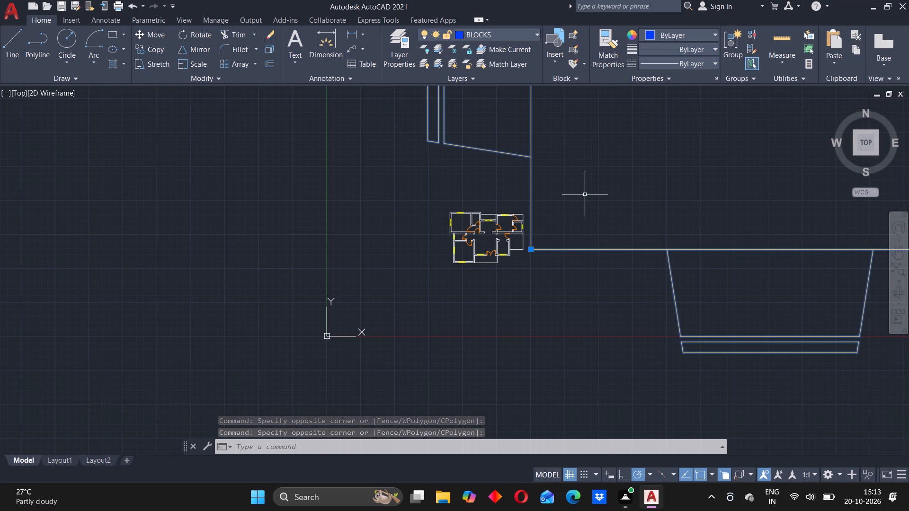
text(sc)
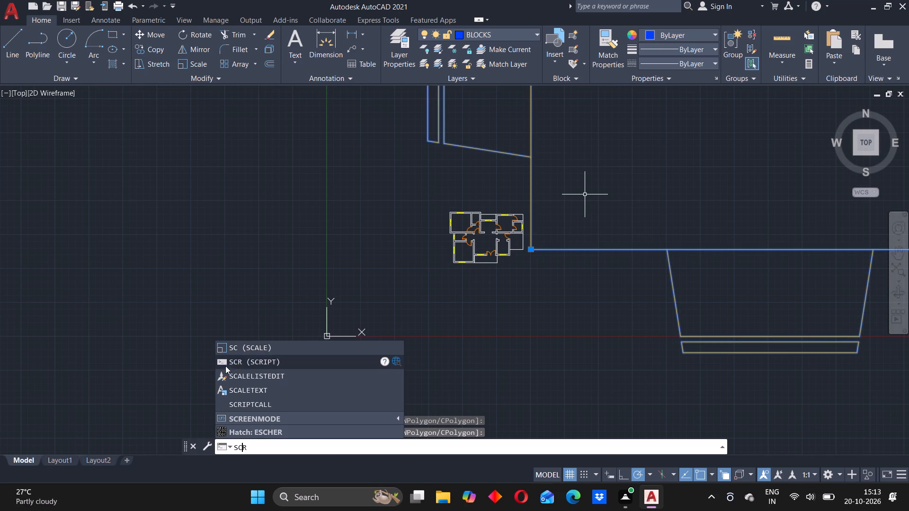
click(254, 346)
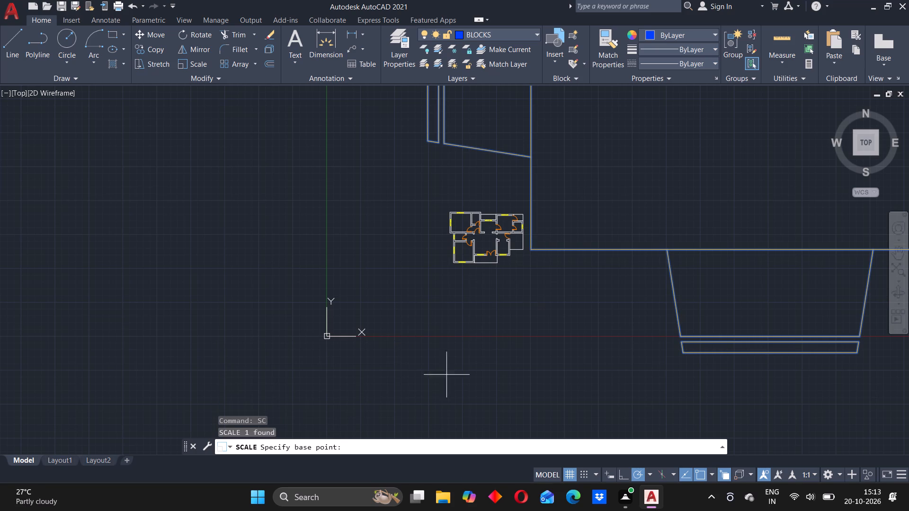
click(531, 248)
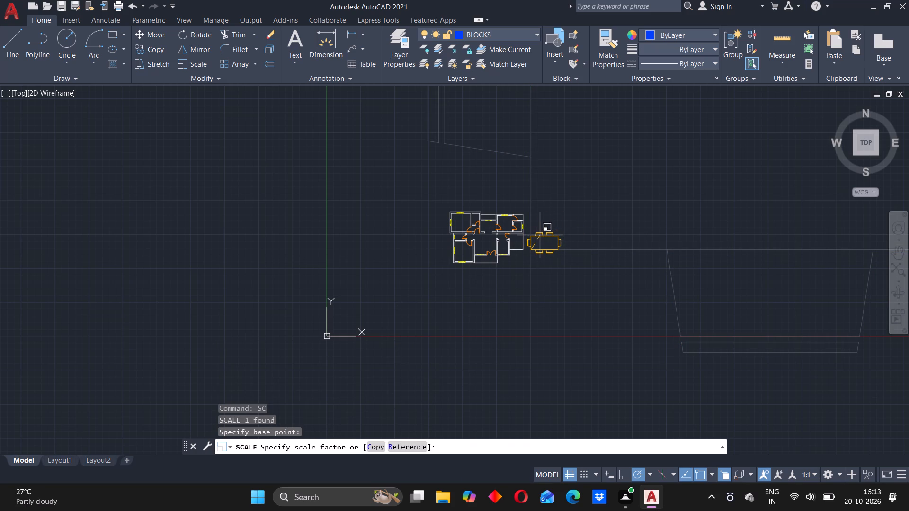
scroll(540, 235, down, 2)
scroll(540, 235, up, 3)
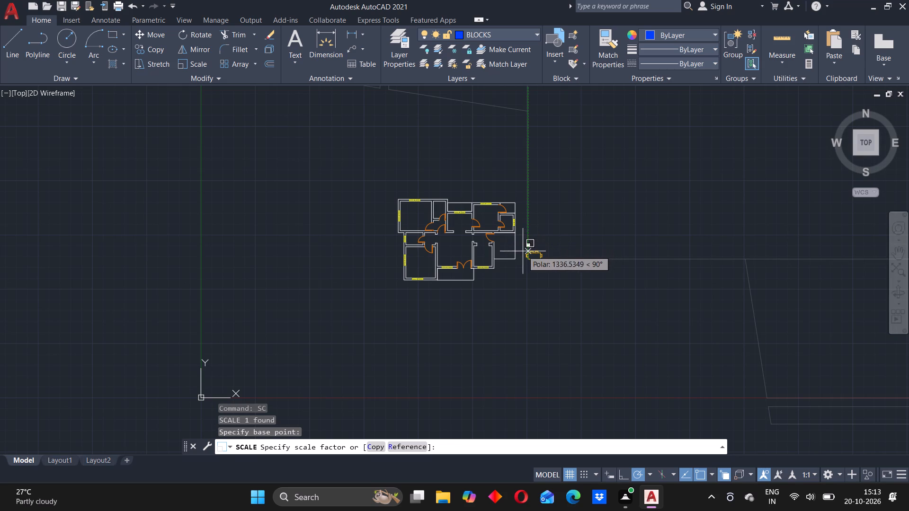
scroll(523, 252, down, 1)
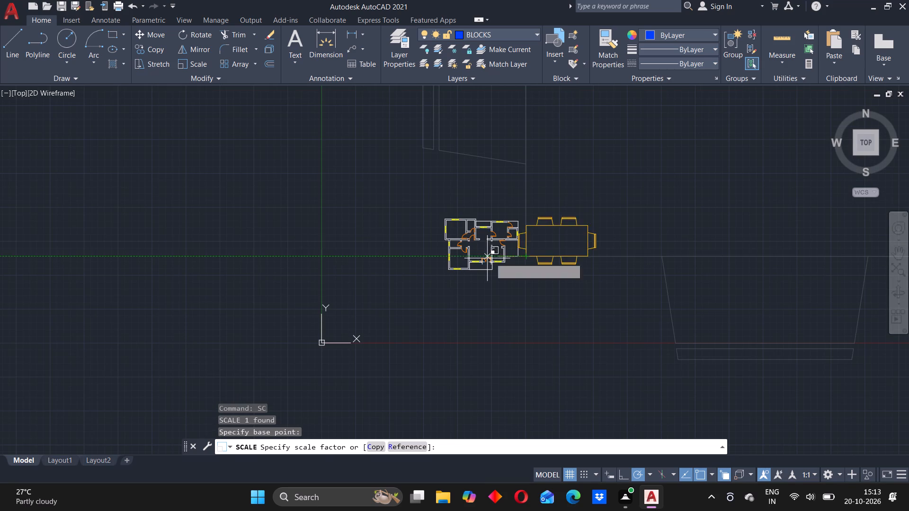
scroll(487, 259, up, 4)
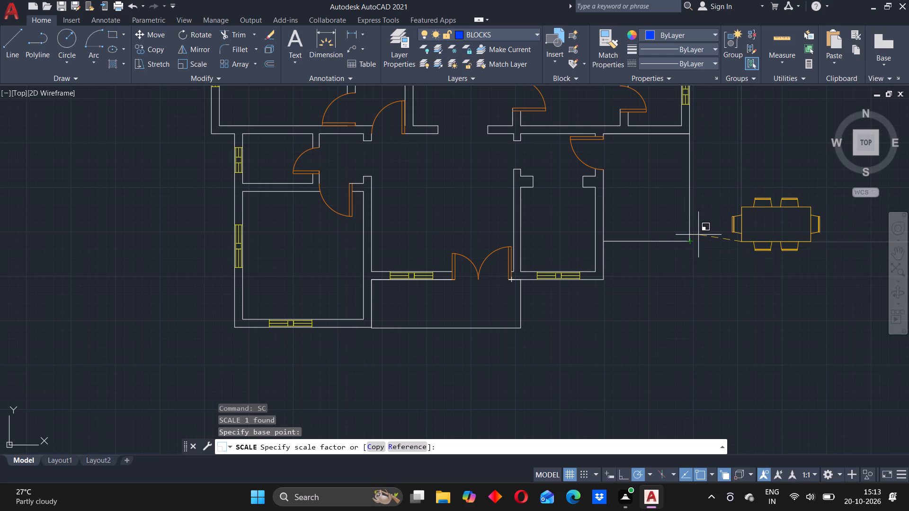
click(706, 236)
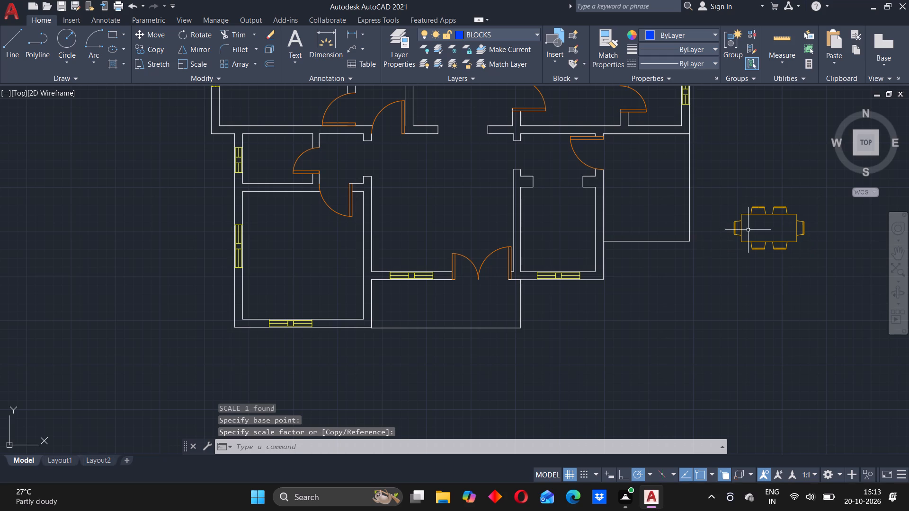
Move the scaled dining set by its table's lower-left corner into the upper-middle room of the floor plan, below that room's window.
click(733, 200)
click(812, 261)
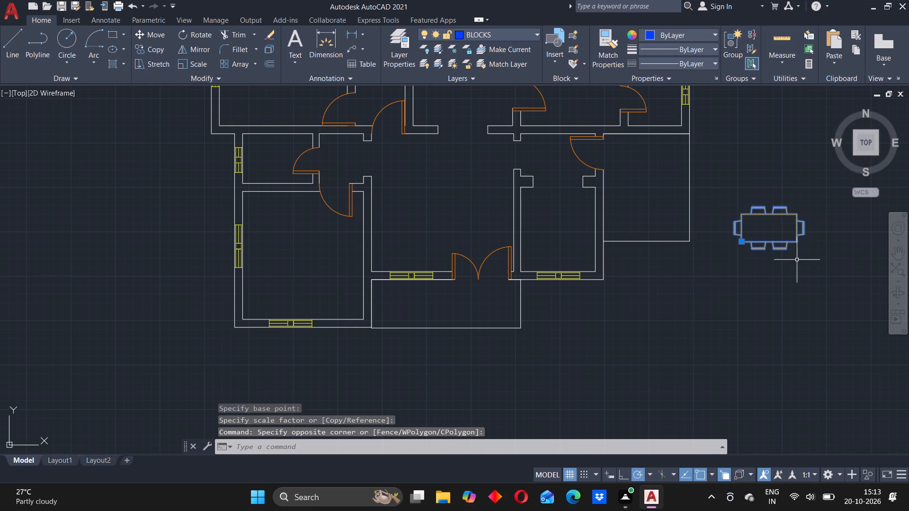
key(m)
key(Return)
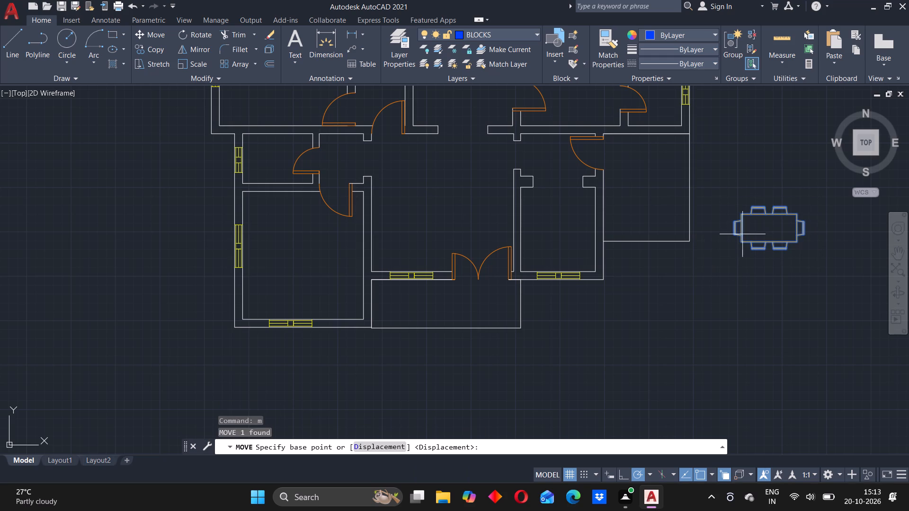
click(743, 242)
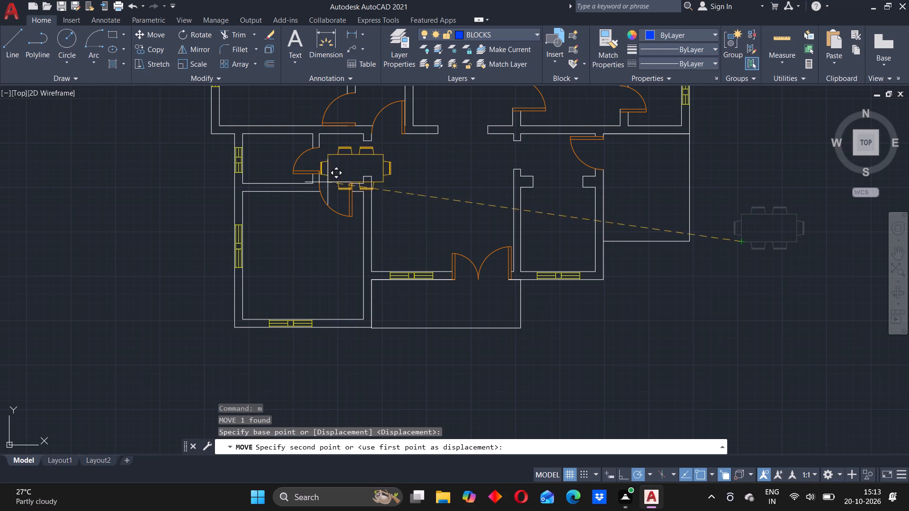
scroll(435, 122, down, 1)
scroll(435, 122, up, 3)
scroll(435, 122, down, 4)
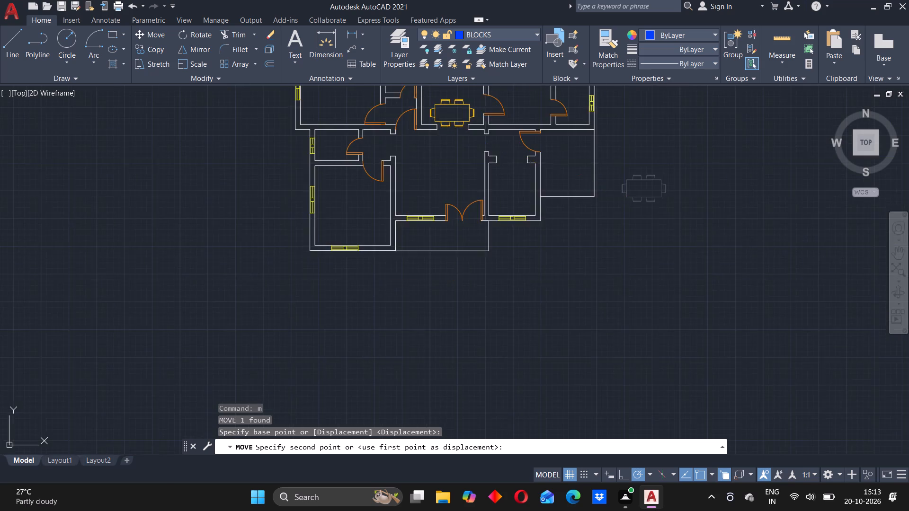
scroll(435, 122, down, 2)
scroll(435, 117, up, 4)
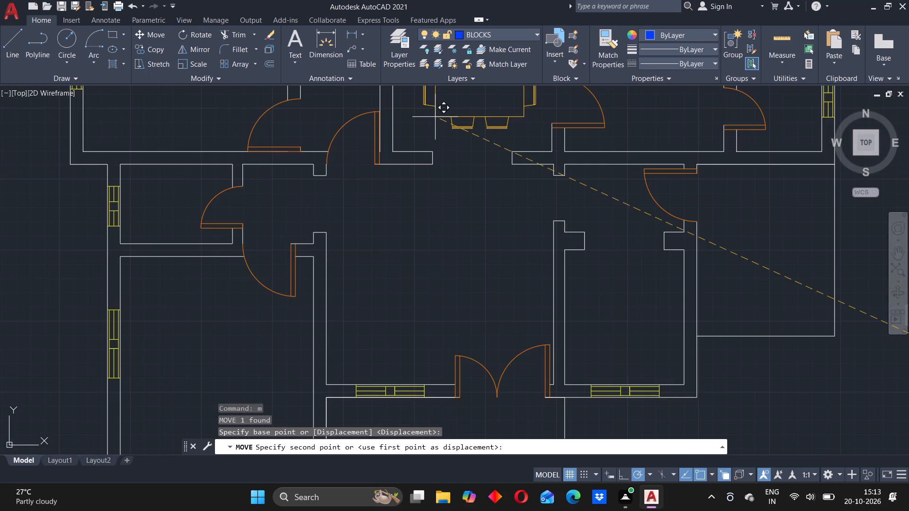
click(430, 121)
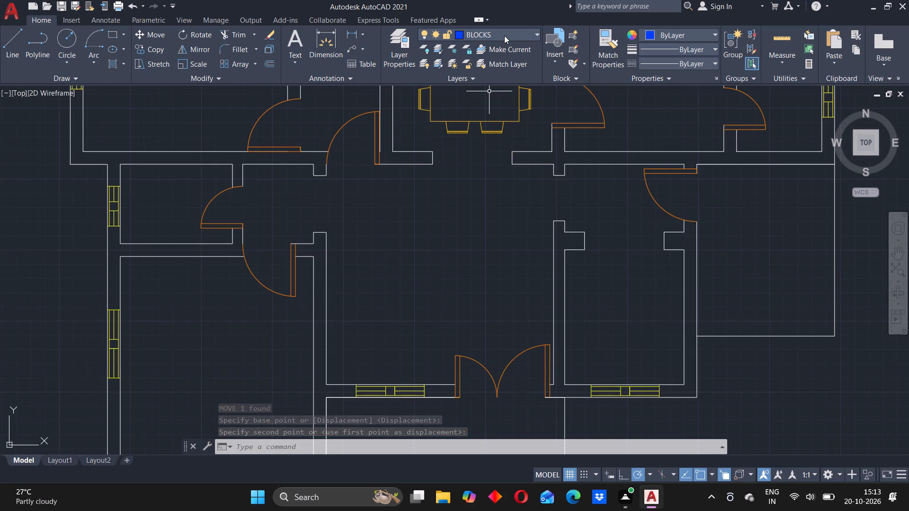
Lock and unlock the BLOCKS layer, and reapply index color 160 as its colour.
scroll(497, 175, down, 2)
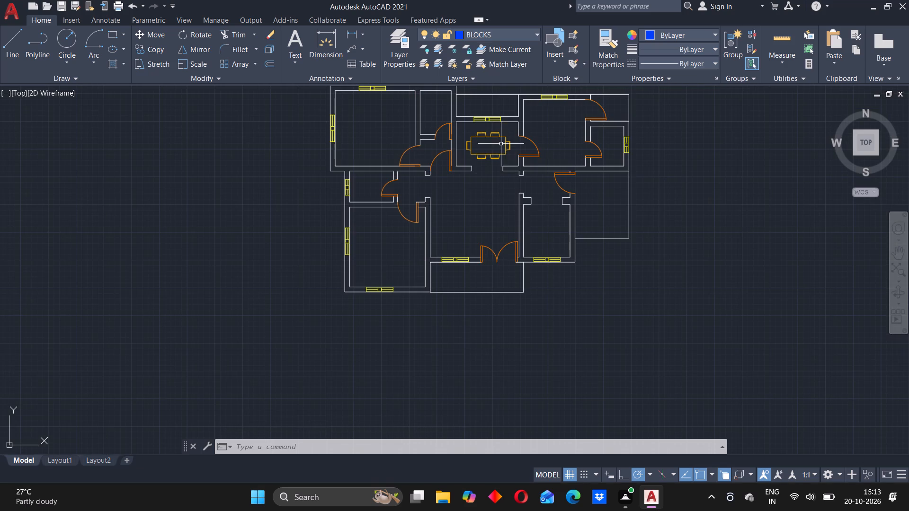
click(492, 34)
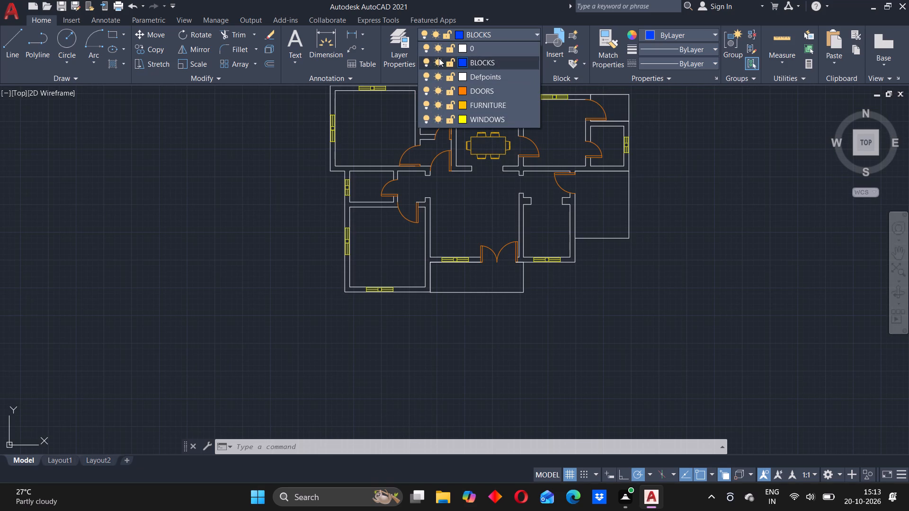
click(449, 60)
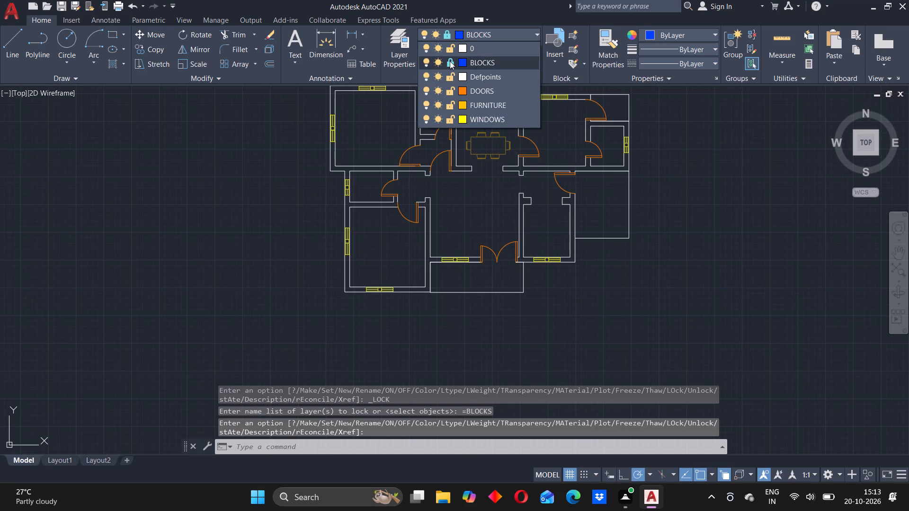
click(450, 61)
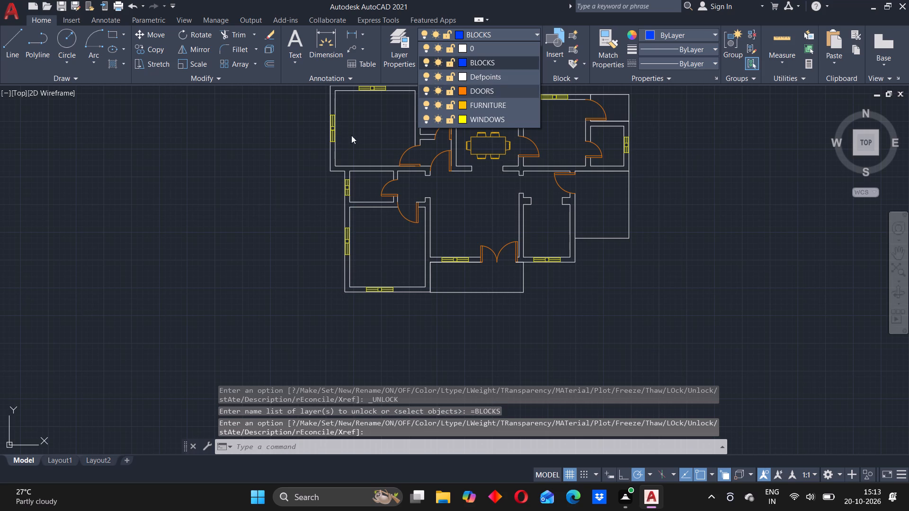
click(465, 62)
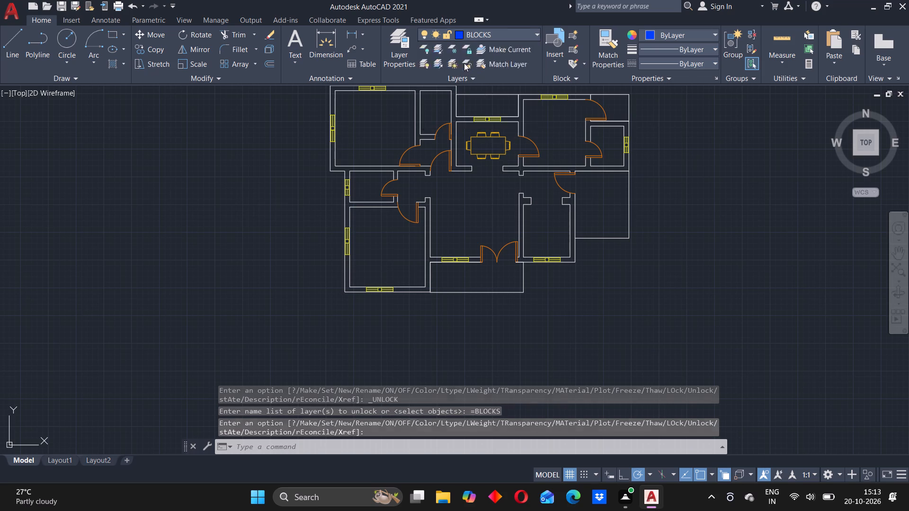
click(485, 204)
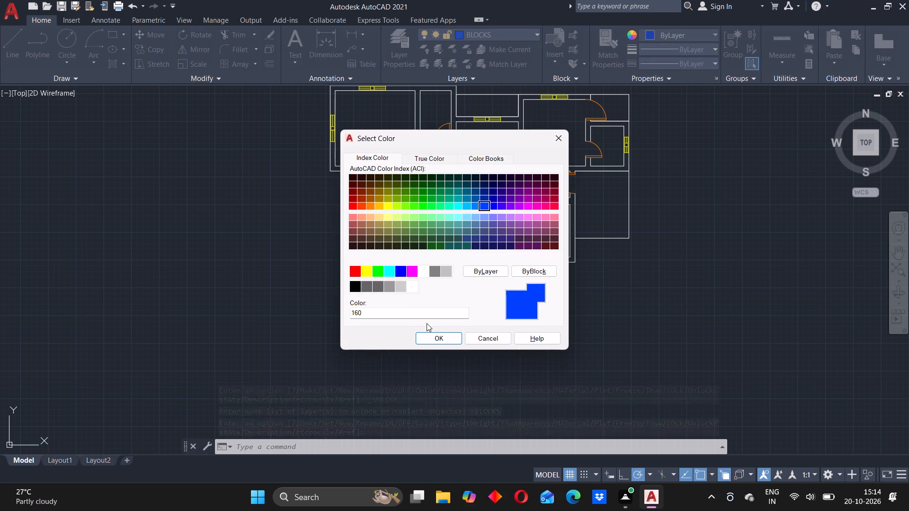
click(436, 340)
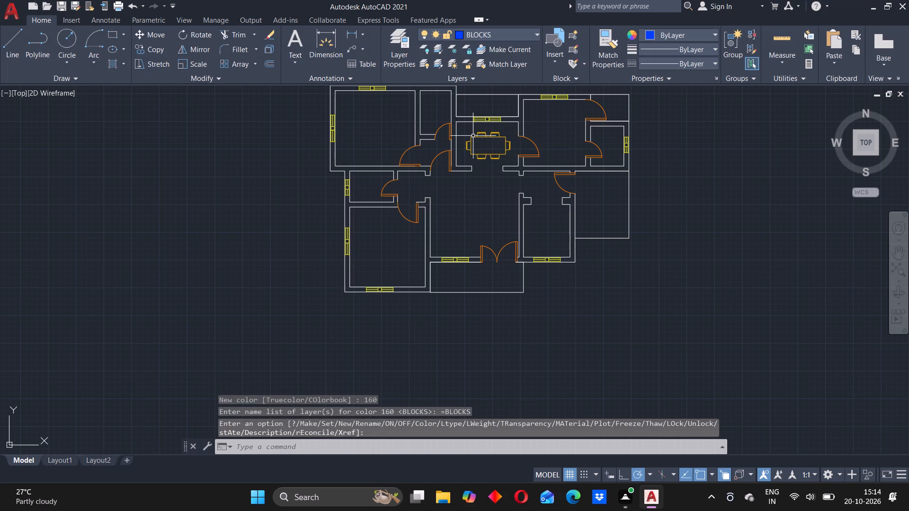
Review the placed dining set block's properties, reselecting ByLayer as its colour, and clear the selection.
click(473, 136)
right_click(492, 138)
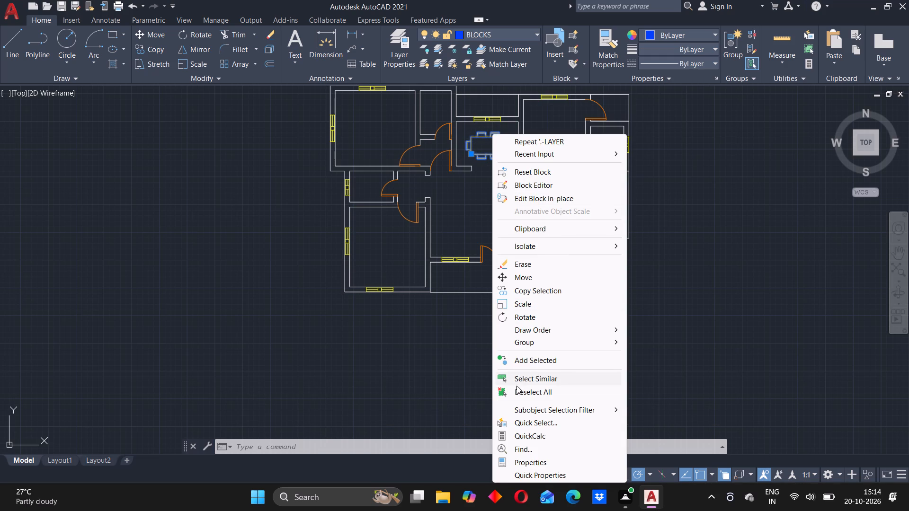
click(534, 457)
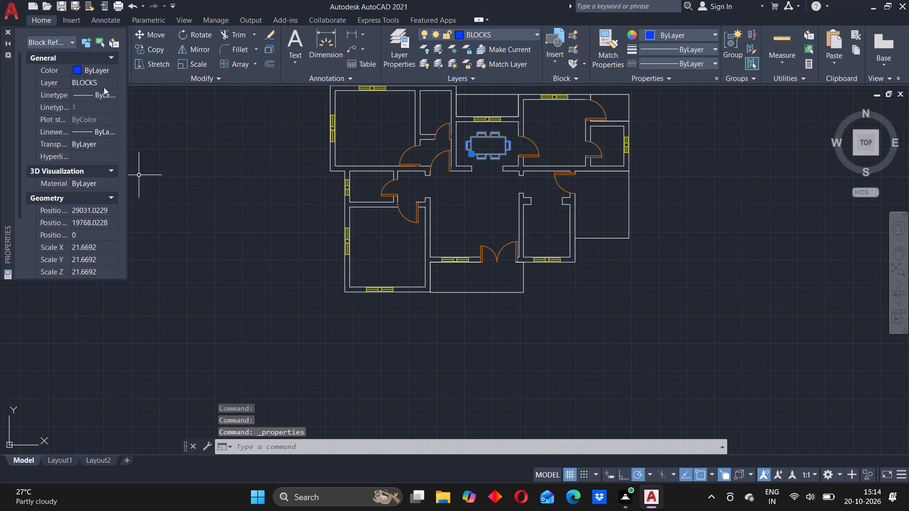
click(80, 69)
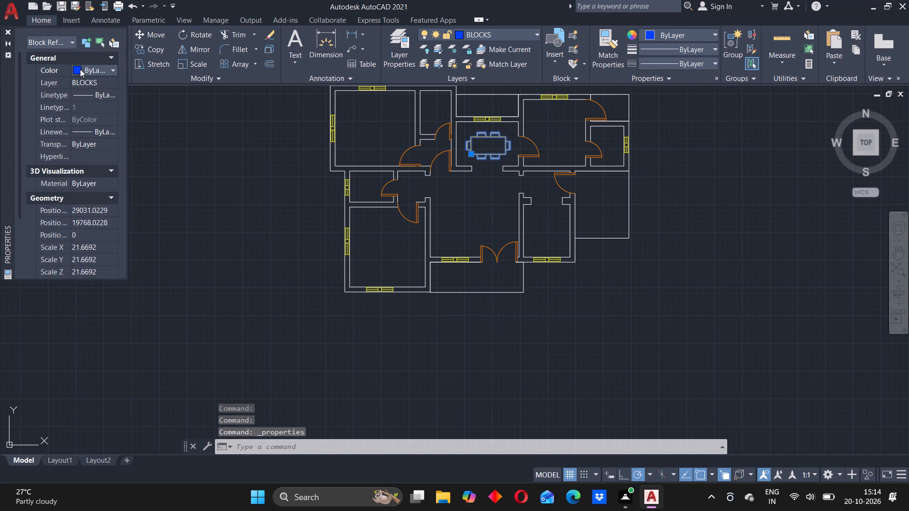
click(90, 69)
click(86, 79)
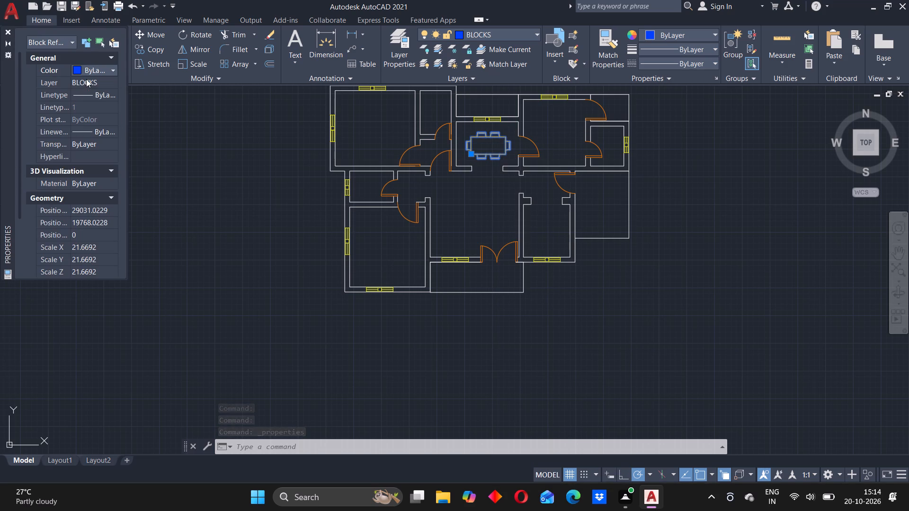
click(7, 31)
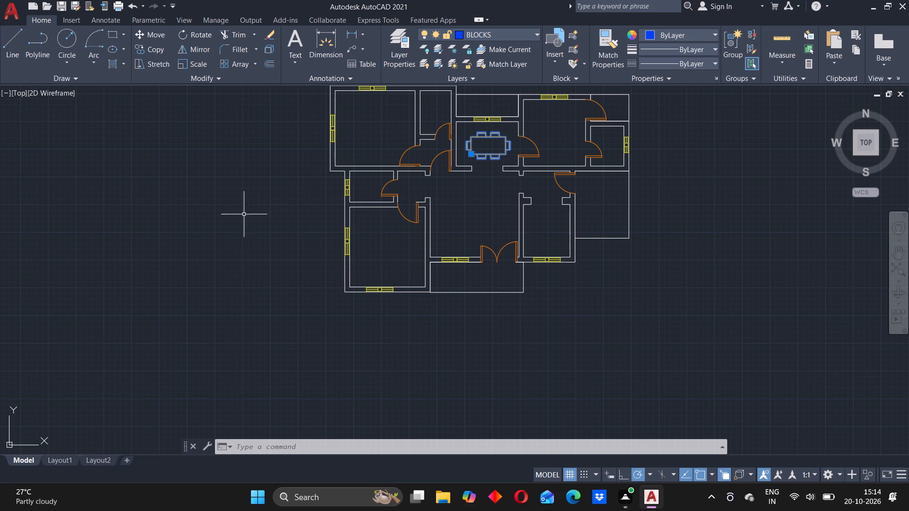
click(243, 214)
key(Escape)
key(Escape)
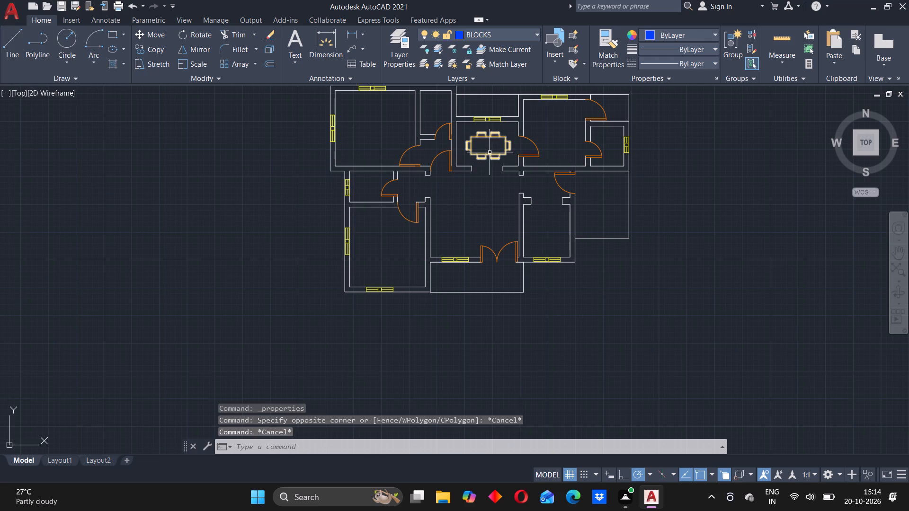
Insert the 3sofa block from the all-readymade-blocks-1 library at scale 1 in the empty space just right of the floor plan.
scroll(508, 136, down, 1)
scroll(496, 147, up, 2)
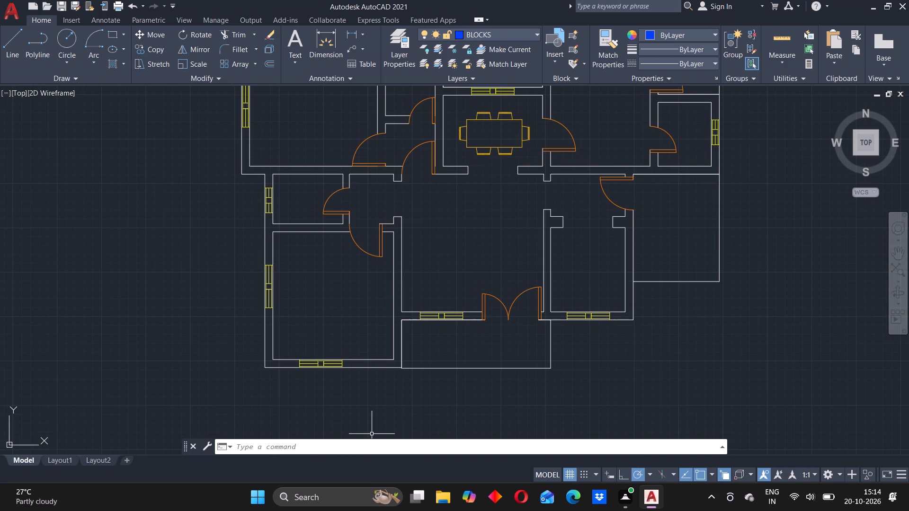
key(ctrl+2)
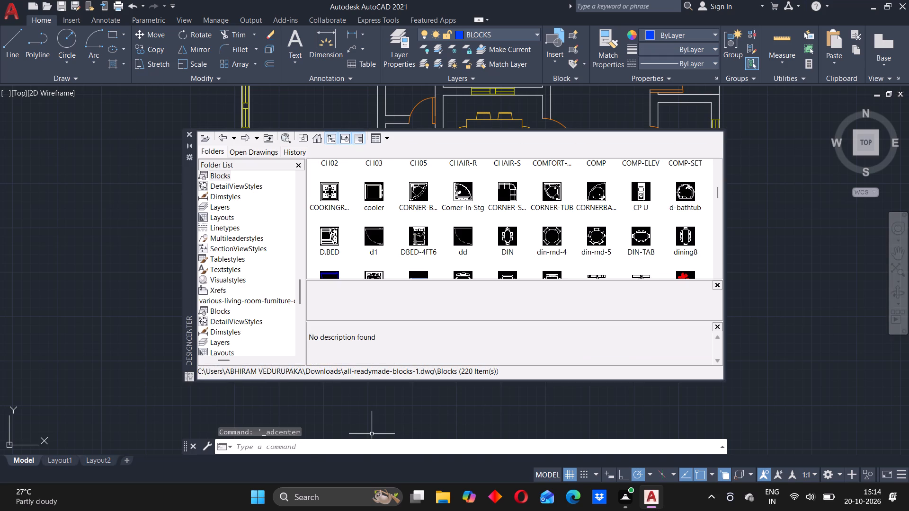
scroll(434, 220, up, 3)
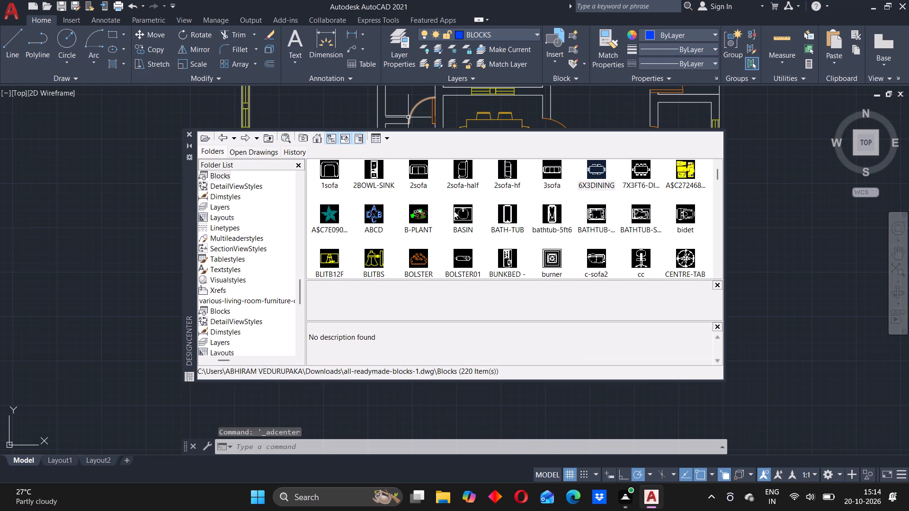
scroll(454, 211, up, 3)
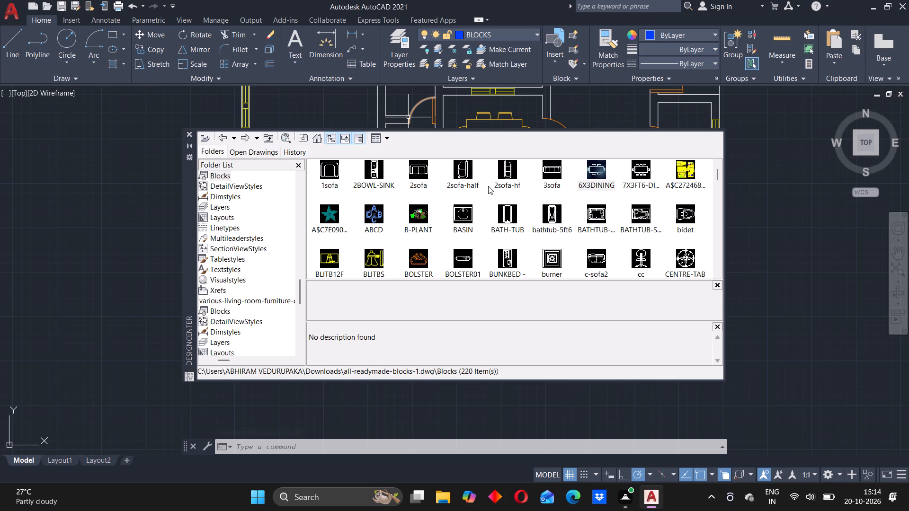
click(549, 172)
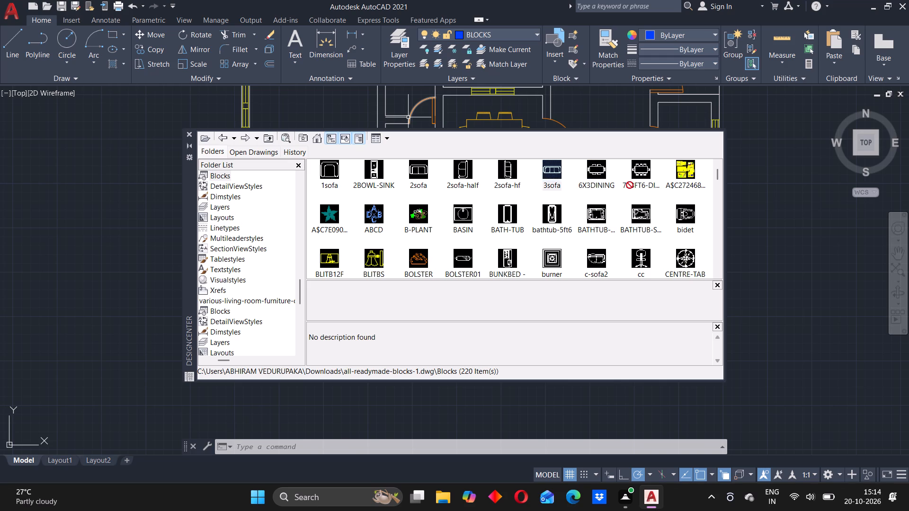
double_click(551, 173)
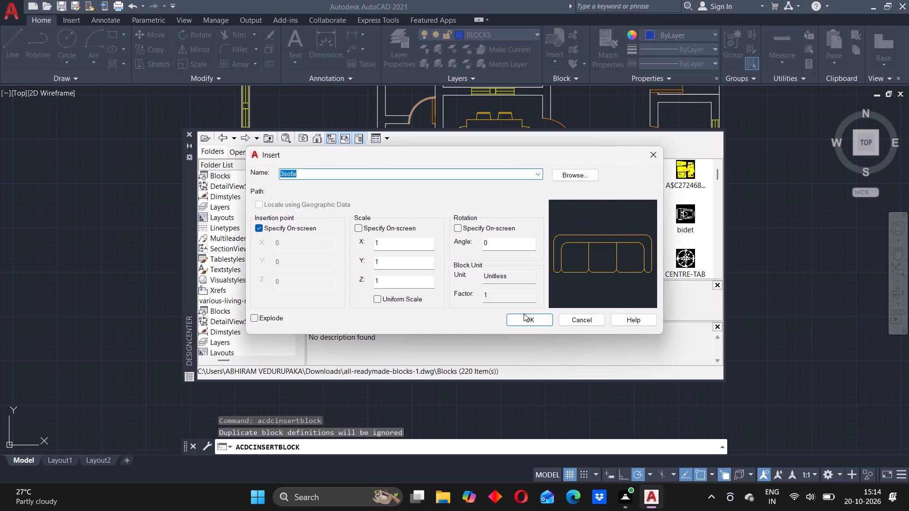
click(534, 317)
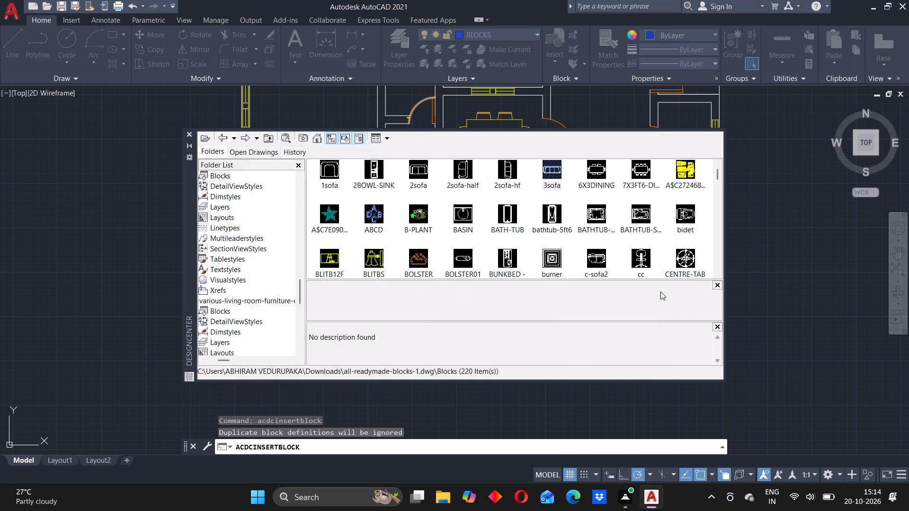
click(755, 282)
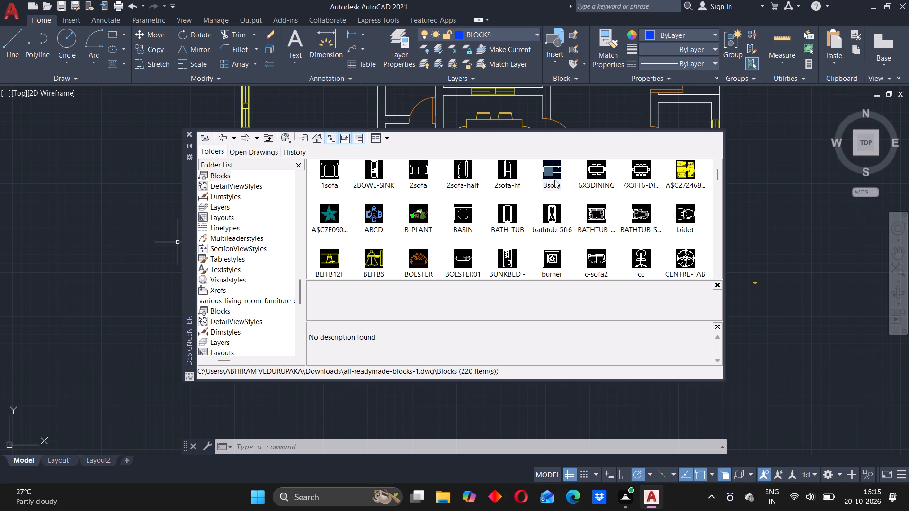
Insert the 2sofa-hf block at scale 1 and 0 rotation just right of the placed 3sofa block, outside the floor plan.
double_click(504, 173)
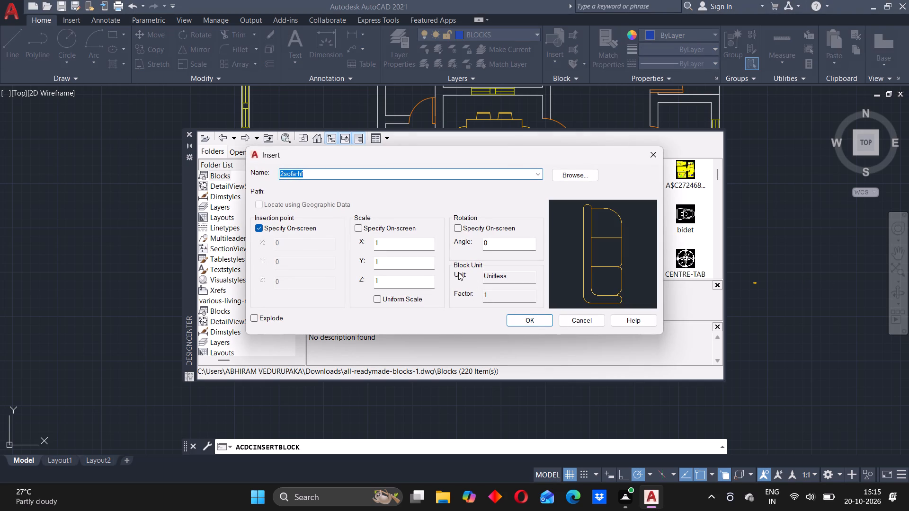
click(534, 315)
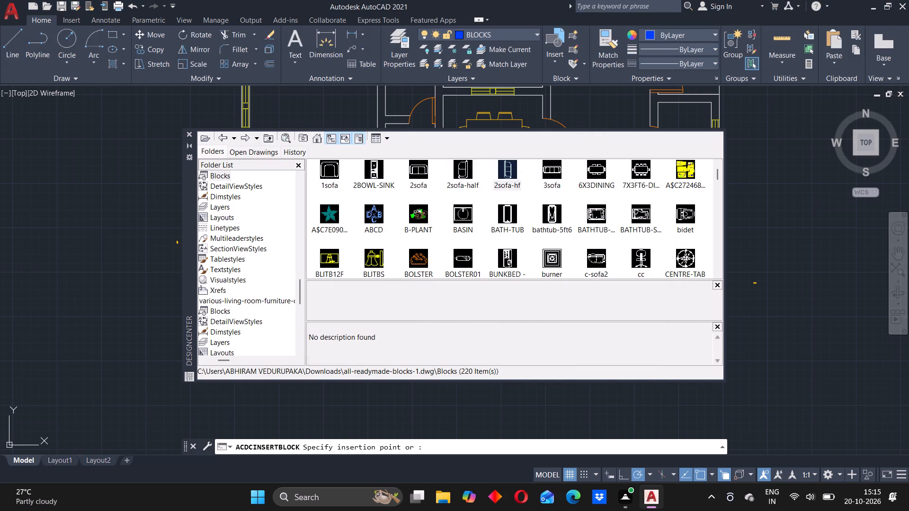
click(768, 281)
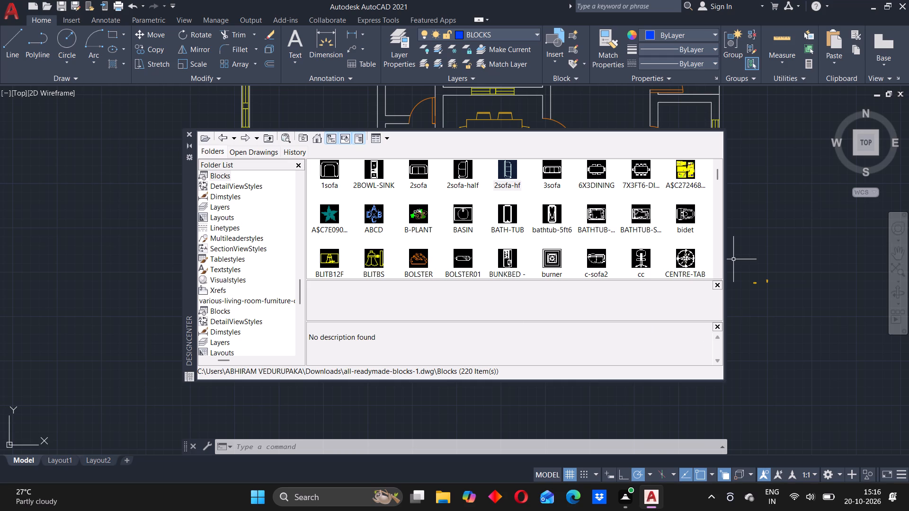
Look through the all-readymade-blocks-1 block library for further furniture blocks that suit the floor plan.
scroll(490, 241, down, 1)
scroll(490, 241, up, 2)
scroll(497, 227, down, 1)
scroll(507, 219, up, 1)
scroll(511, 230, down, 2)
scroll(511, 230, up, 1)
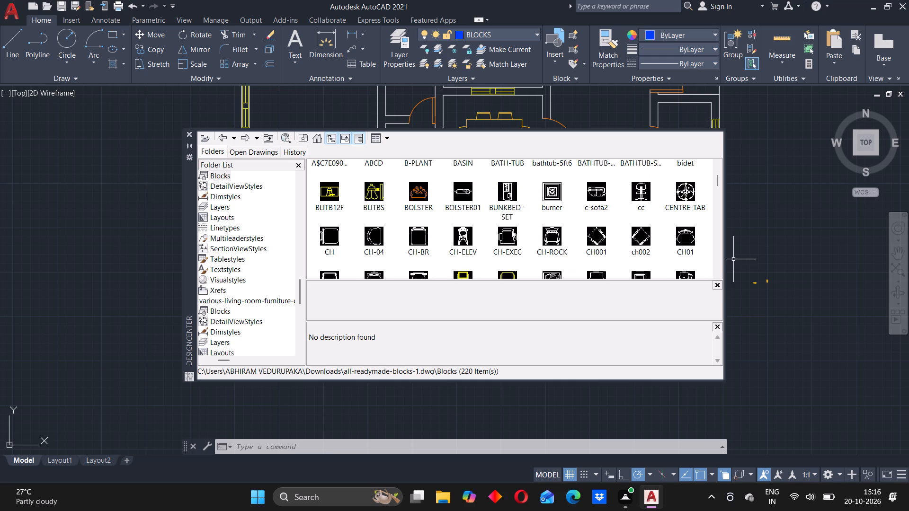
scroll(511, 230, down, 1)
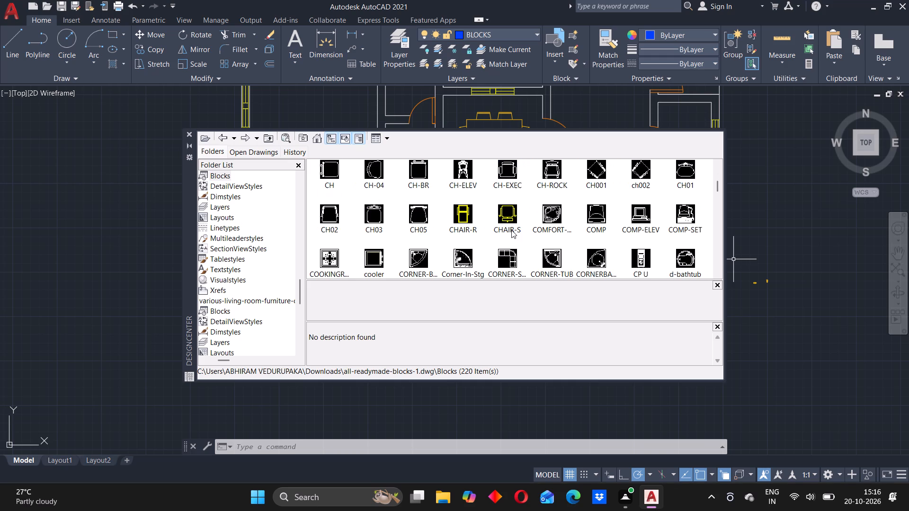
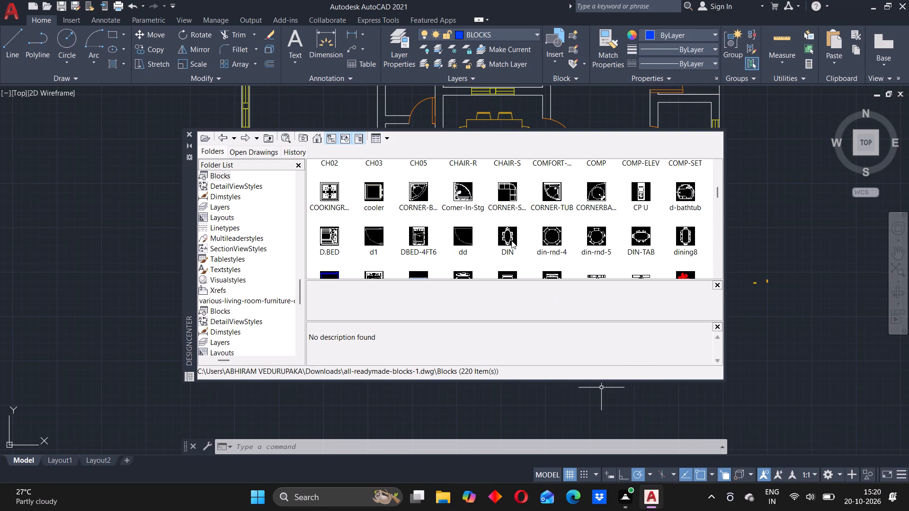
Look through the rest of the all-readymade-blocks-1 library for bedroom, living room and bathroom blocks that suit the floor plan.
scroll(573, 229, down, 3)
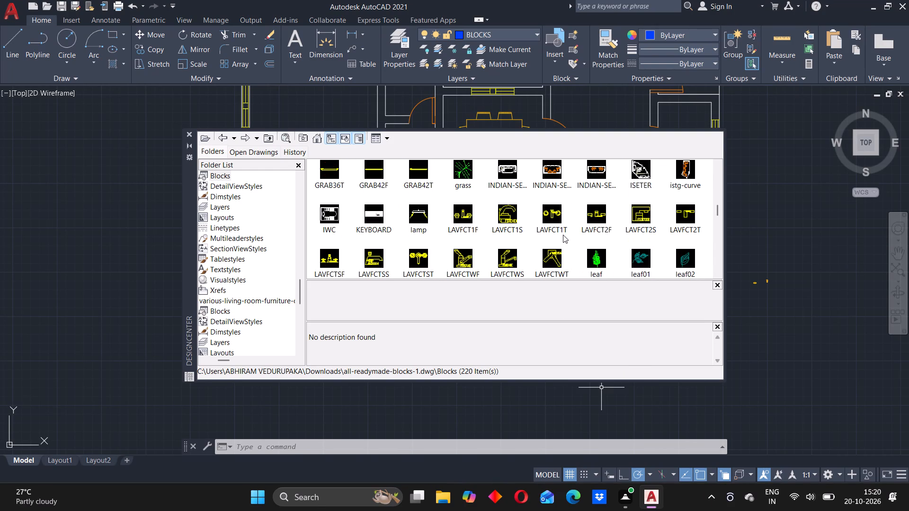
scroll(505, 226, down, 2)
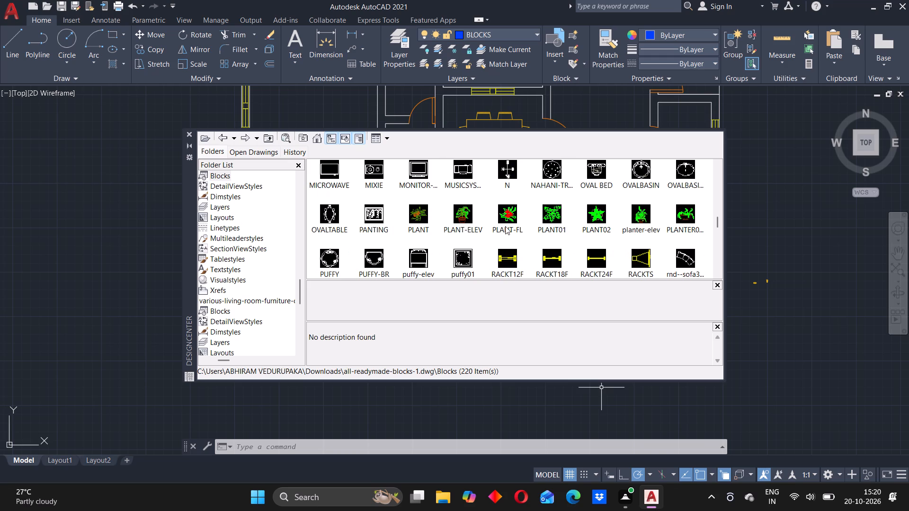
scroll(488, 227, down, 2)
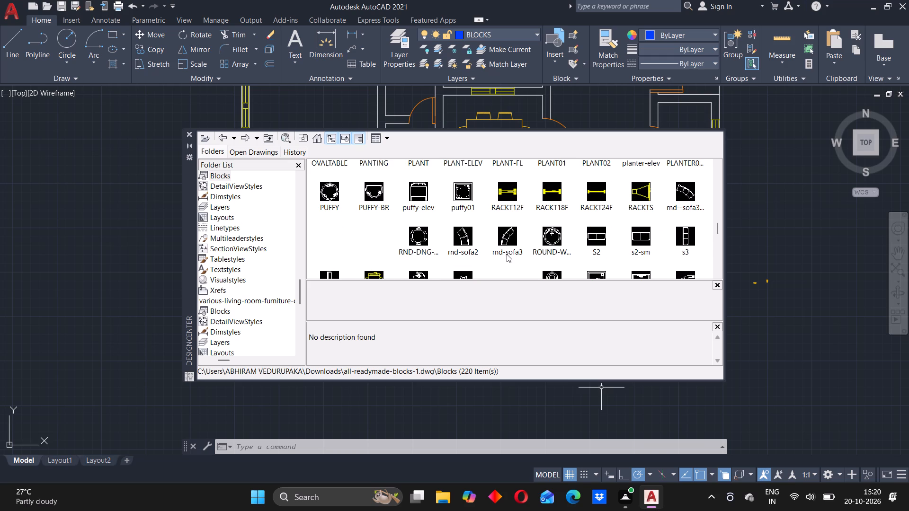
scroll(508, 254, down, 3)
scroll(464, 229, down, 2)
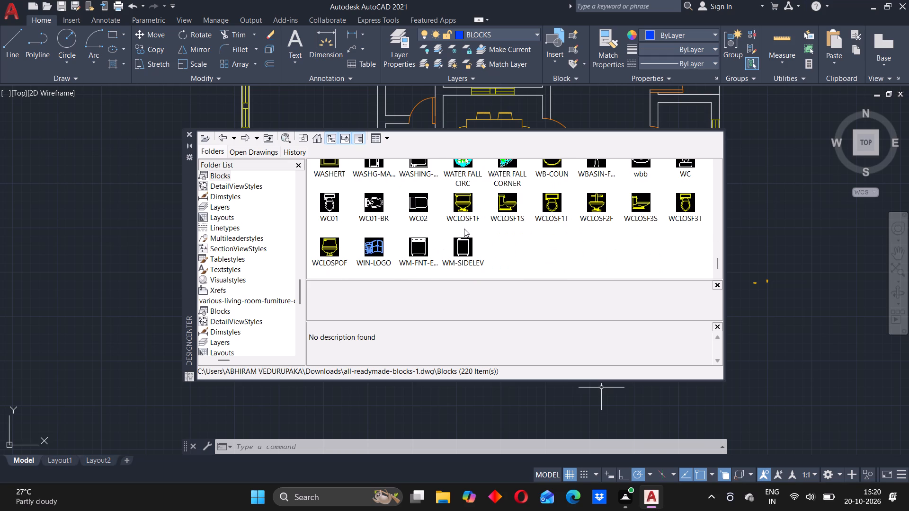
scroll(464, 229, down, 3)
scroll(376, 248, up, 3)
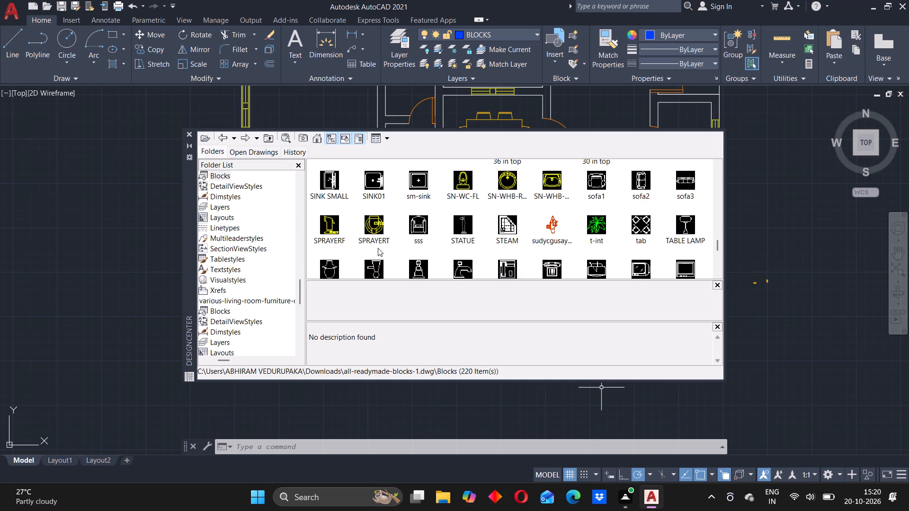
scroll(378, 248, up, 6)
scroll(379, 247, down, 4)
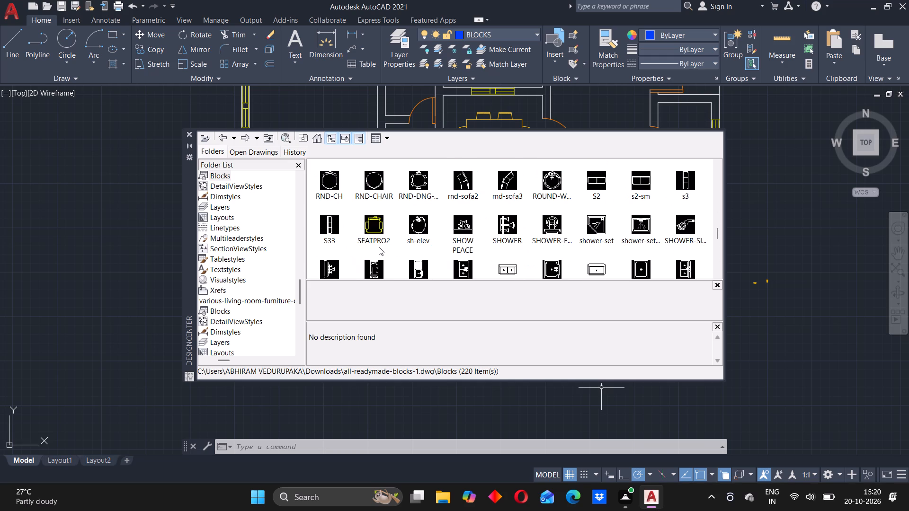
scroll(379, 247, down, 1)
Insert the DBED-4FT6 double bed block at scale 1 and 0 rotation outside the floor plan, just above the placed sofa blocks.
scroll(379, 247, up, 9)
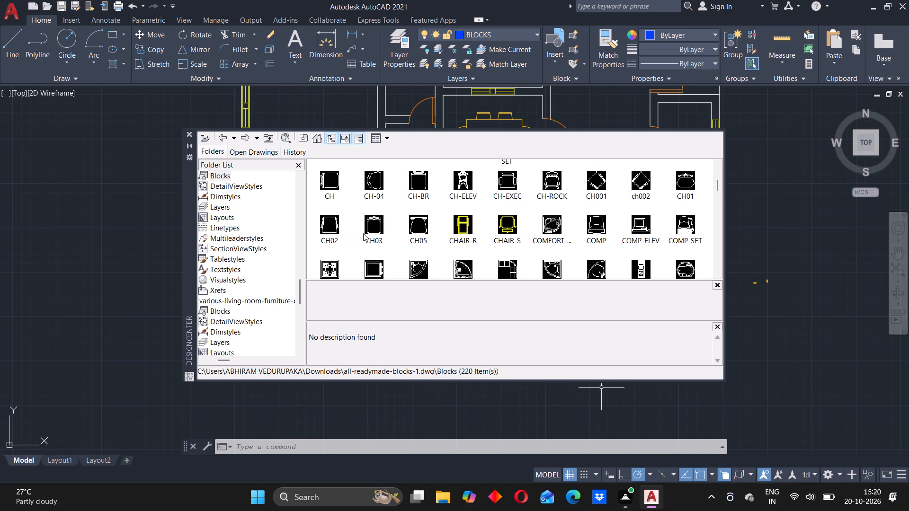
scroll(368, 199, down, 2)
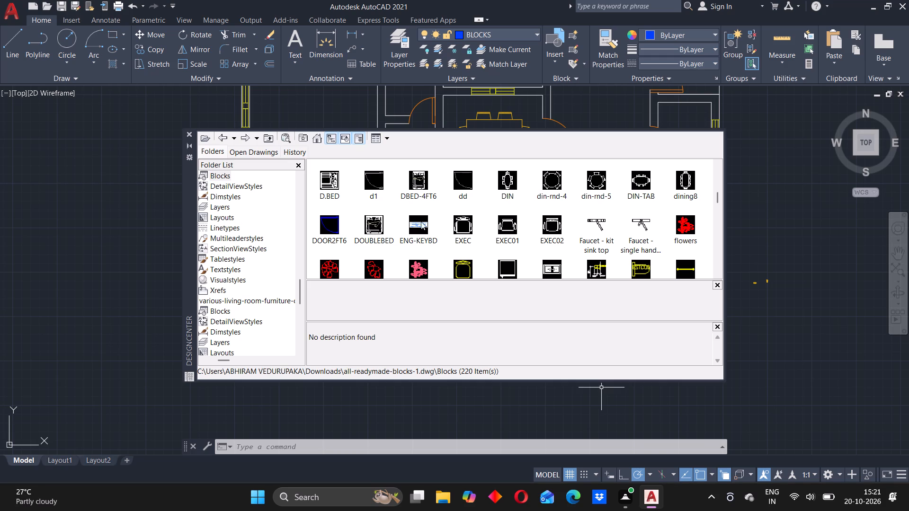
click(418, 179)
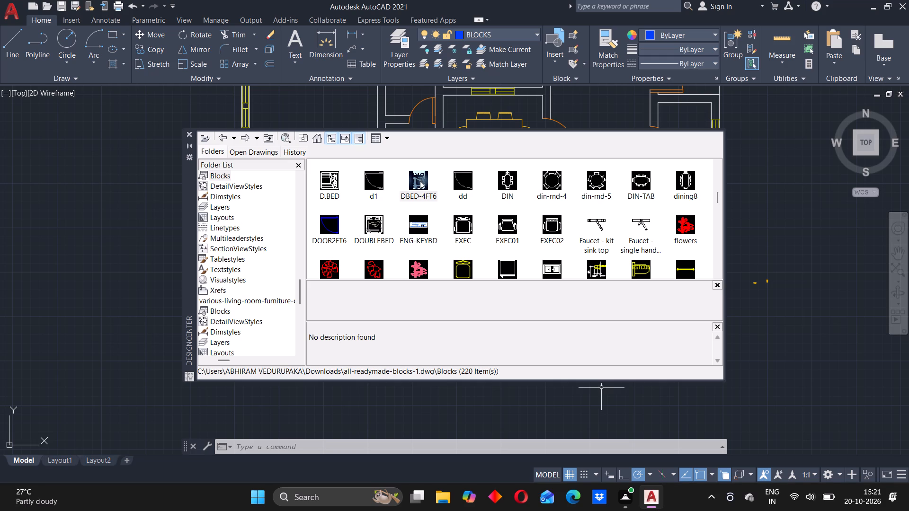
double_click(419, 182)
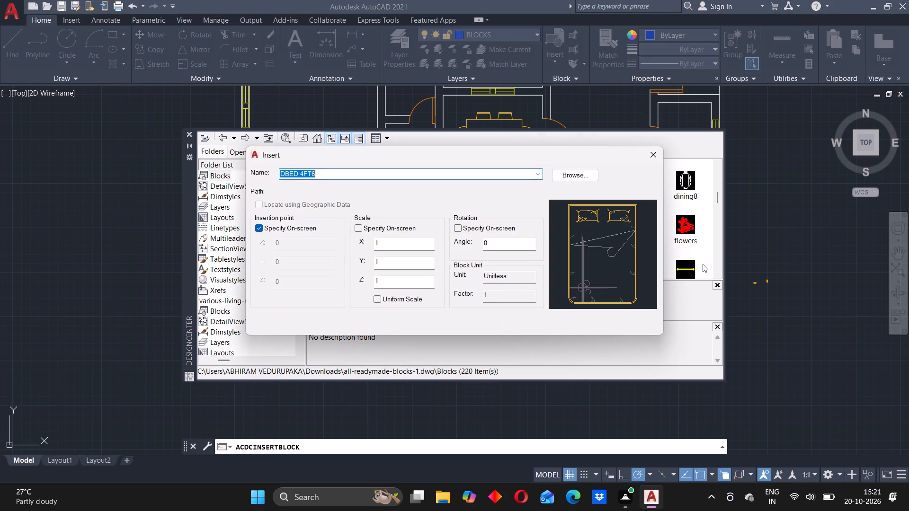
click(526, 319)
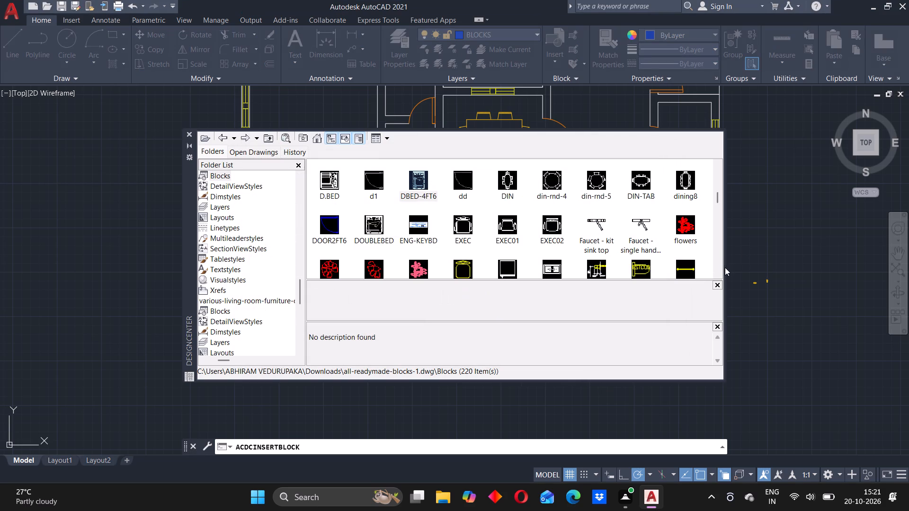
click(757, 268)
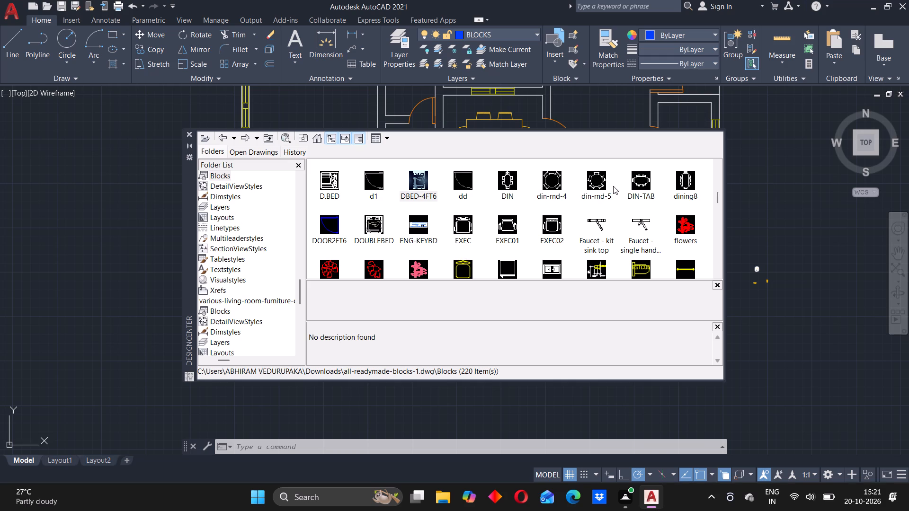
Insert the WC01 toilet block at scale 1 and 0 rotation outside the floor plan, just right of the placed double bed block.
scroll(553, 216, down, 1)
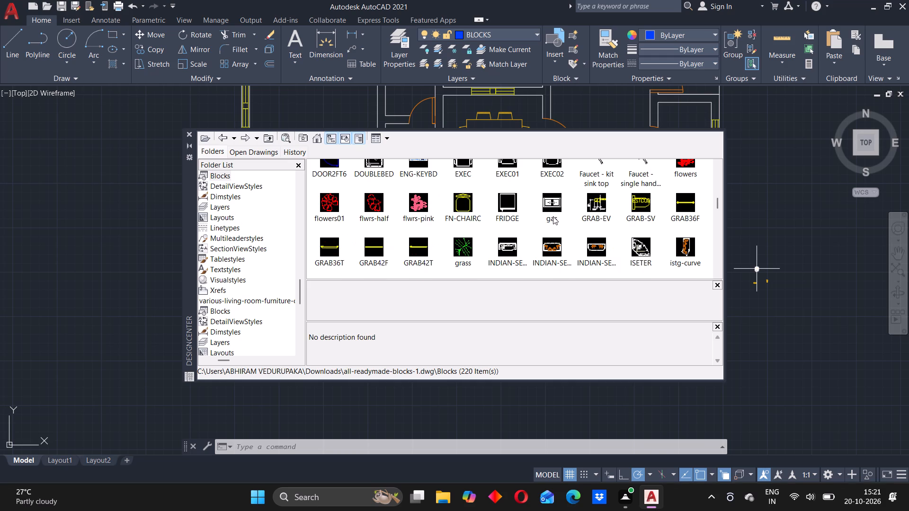
scroll(504, 226, down, 1)
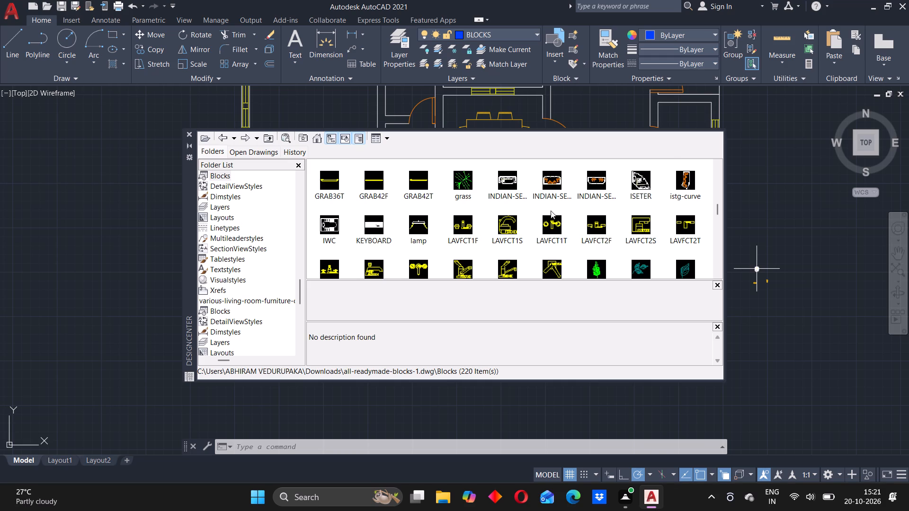
scroll(563, 209, down, 2)
scroll(523, 235, down, 1)
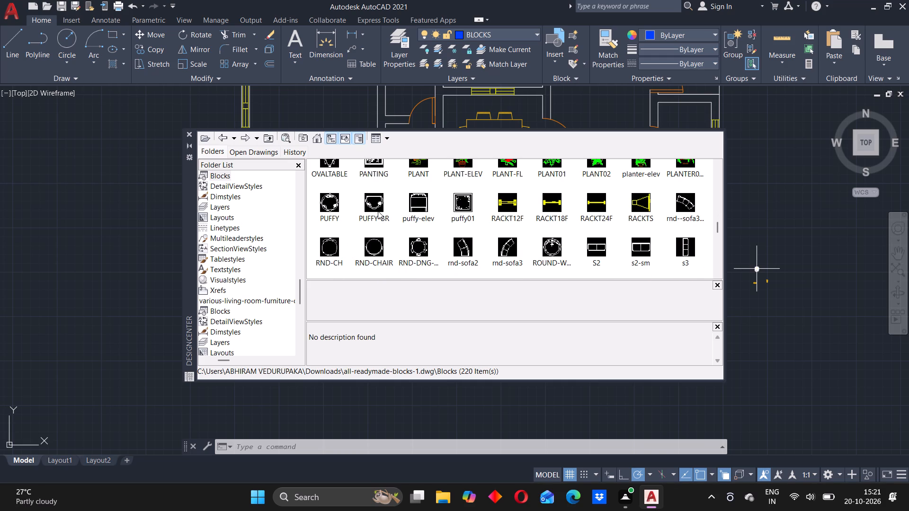
scroll(378, 211, down, 1)
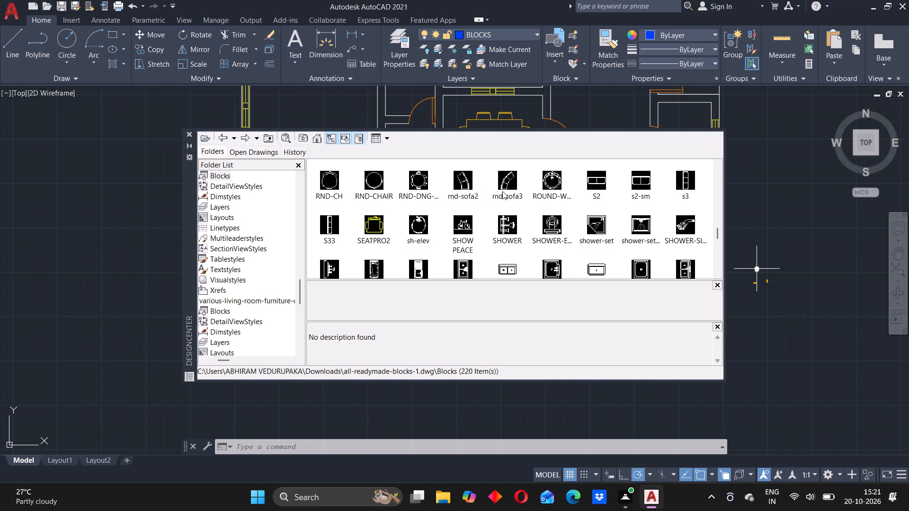
scroll(553, 185, down, 1)
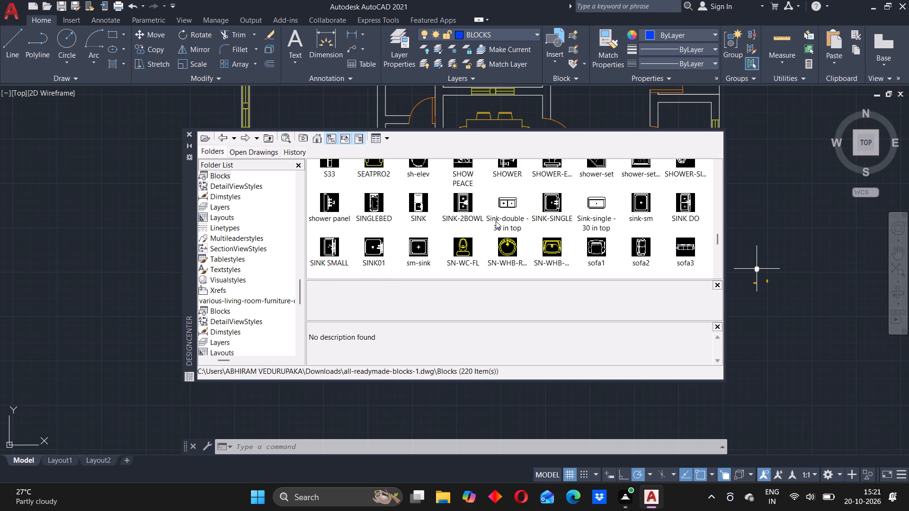
scroll(474, 230, down, 1)
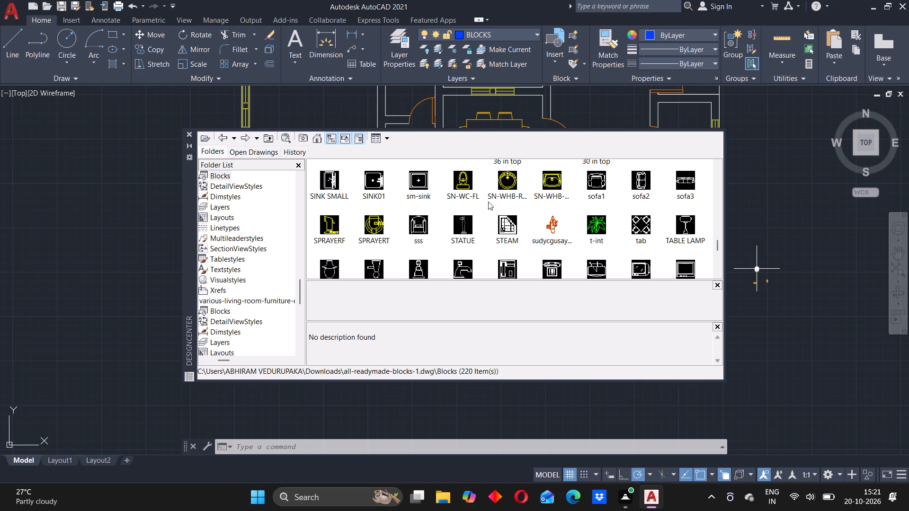
scroll(435, 198, down, 1)
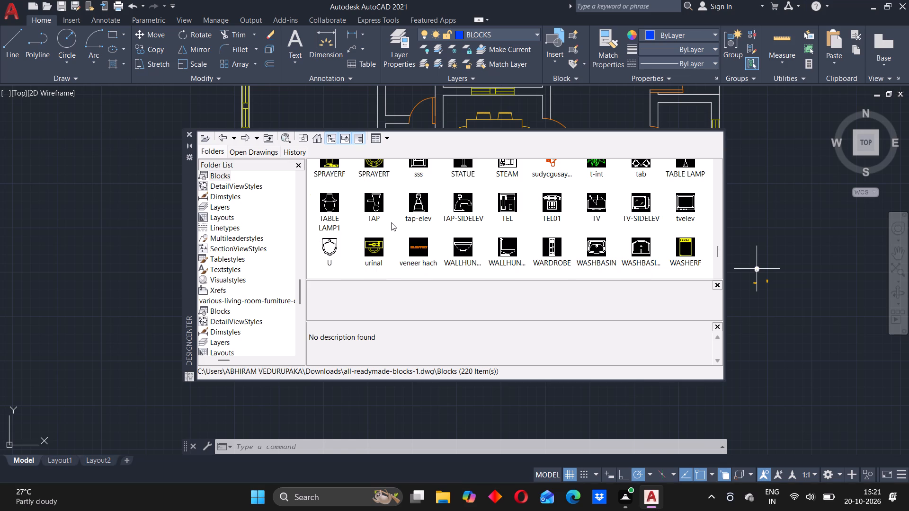
scroll(453, 238, down, 2)
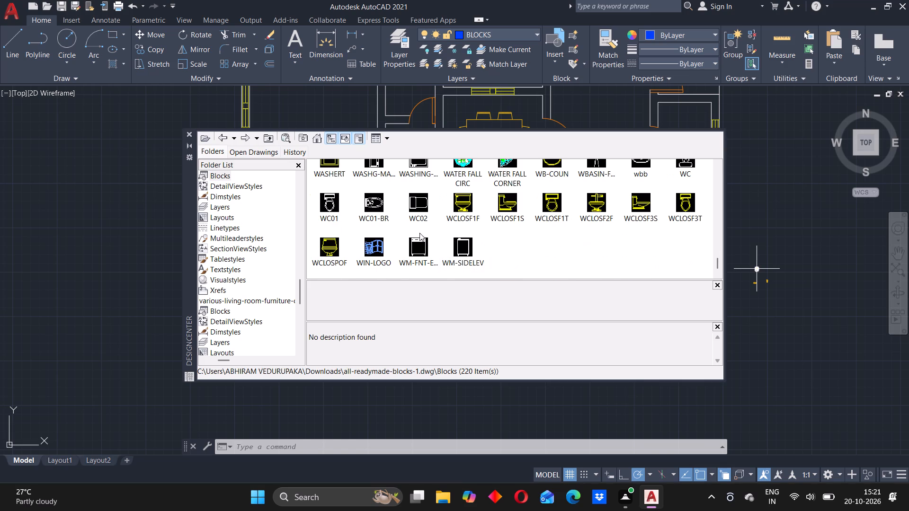
scroll(381, 226, up, 1)
scroll(383, 231, down, 1)
double_click(325, 203)
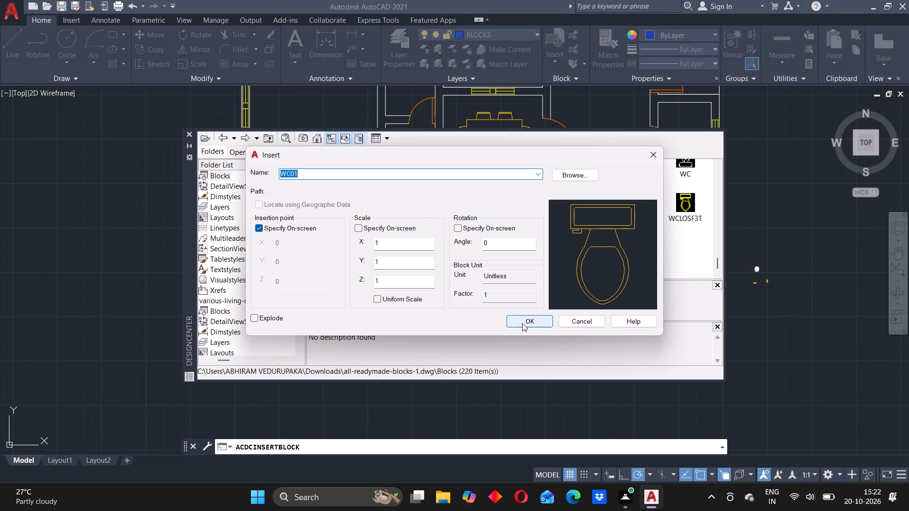
click(522, 323)
click(772, 270)
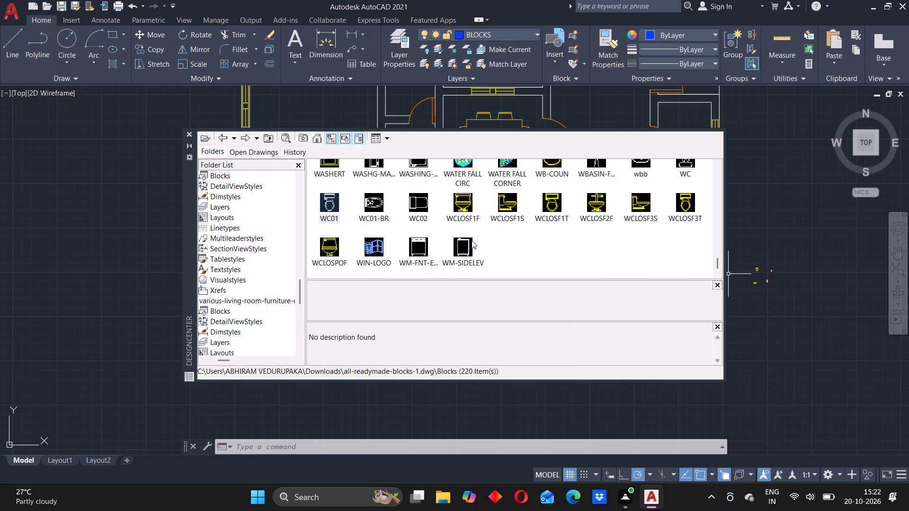
Preview the s2-sm block from the all-readymade-blocks-1 library without inserting it.
scroll(465, 225, up, 3)
scroll(465, 223, down, 4)
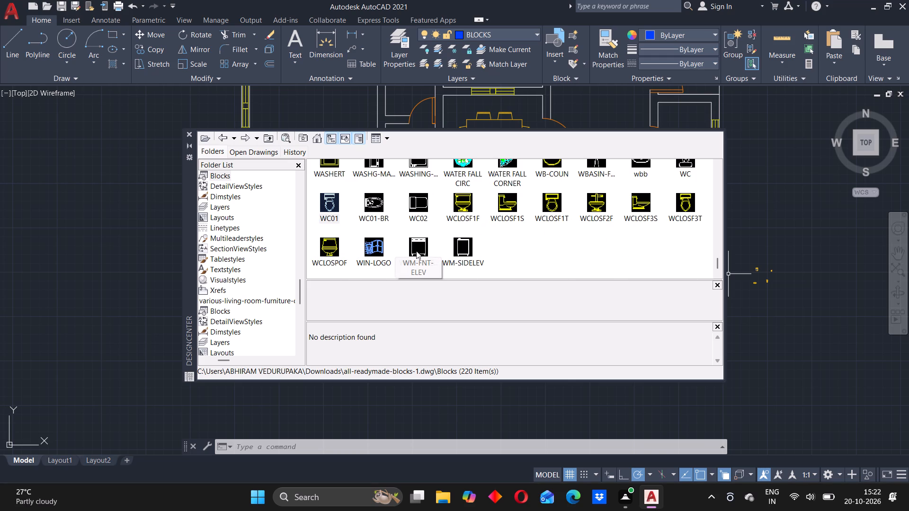
scroll(443, 222, up, 2)
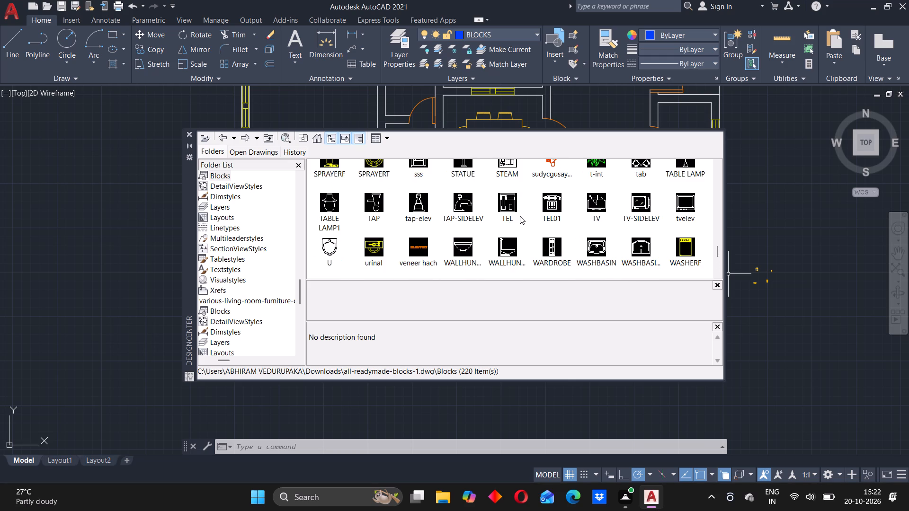
scroll(520, 216, up, 3)
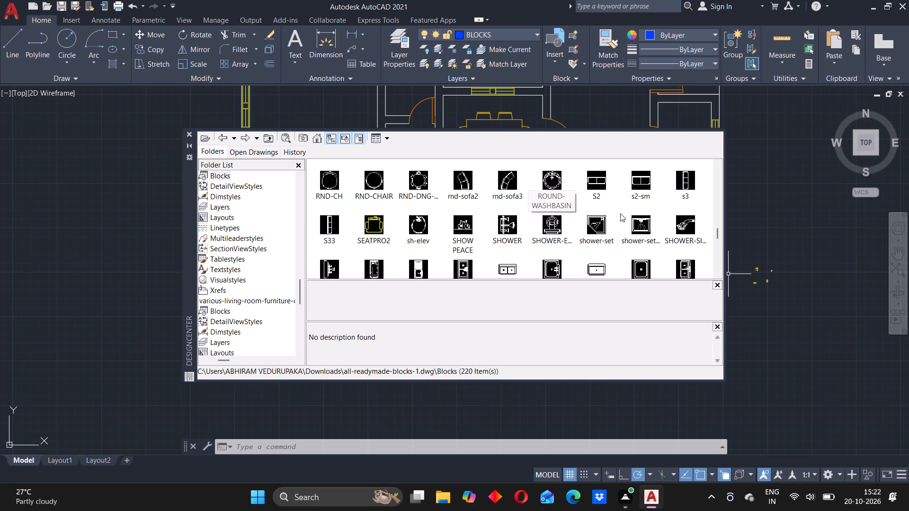
double_click(641, 184)
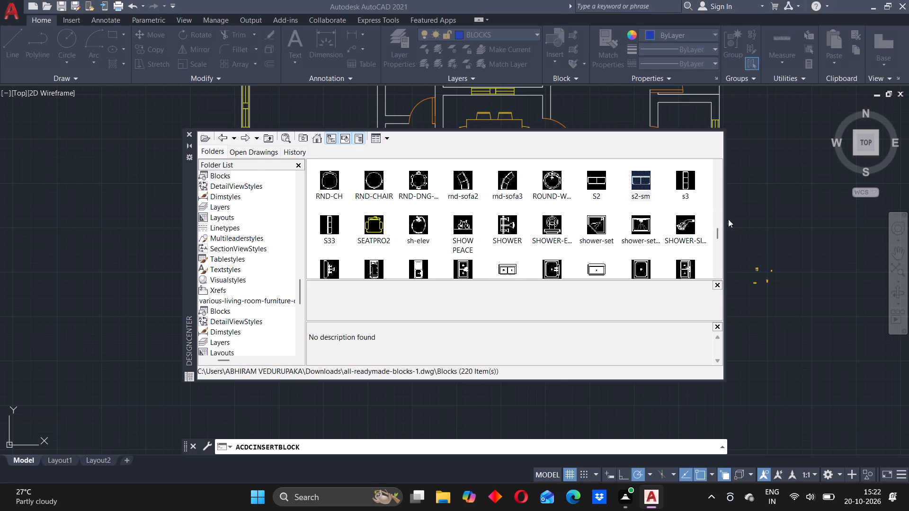
click(652, 155)
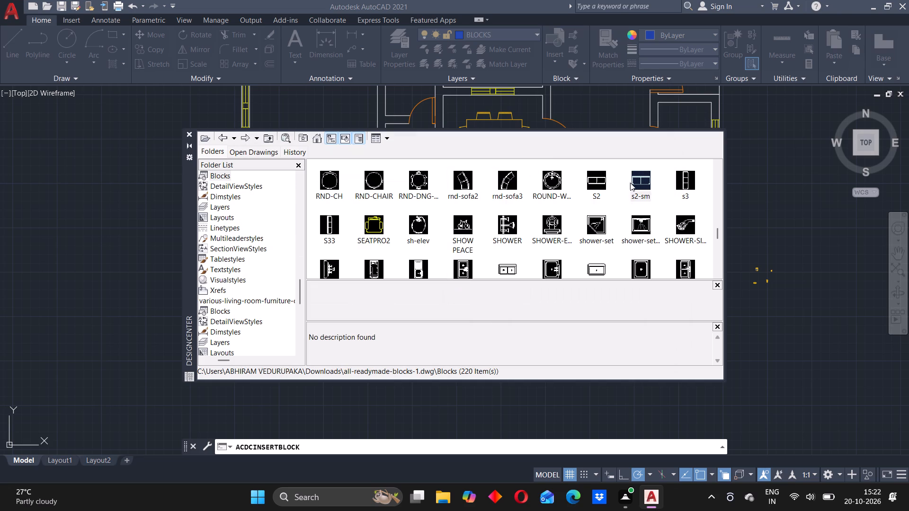
Look through the all-readymade-blocks-1 library again for further sofa, bathroom and other furniture blocks that suit the floor plan.
scroll(561, 220, down, 1)
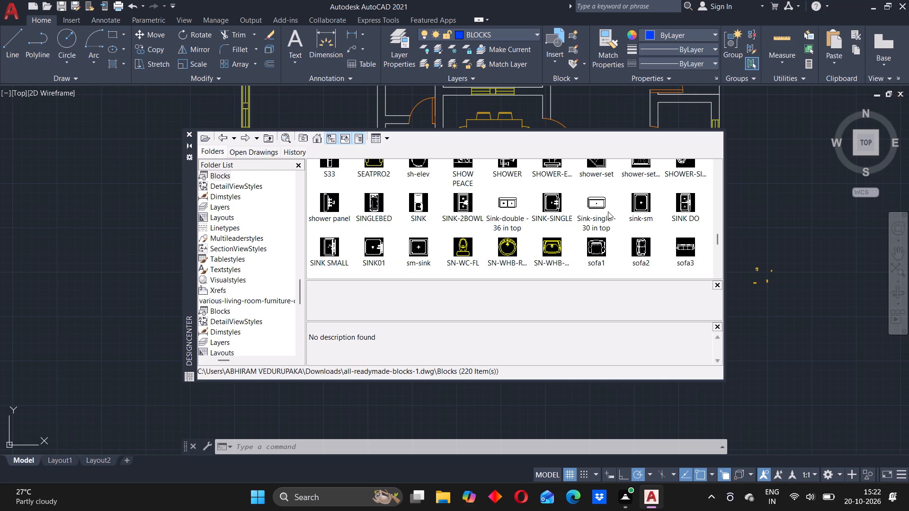
scroll(411, 215, down, 1)
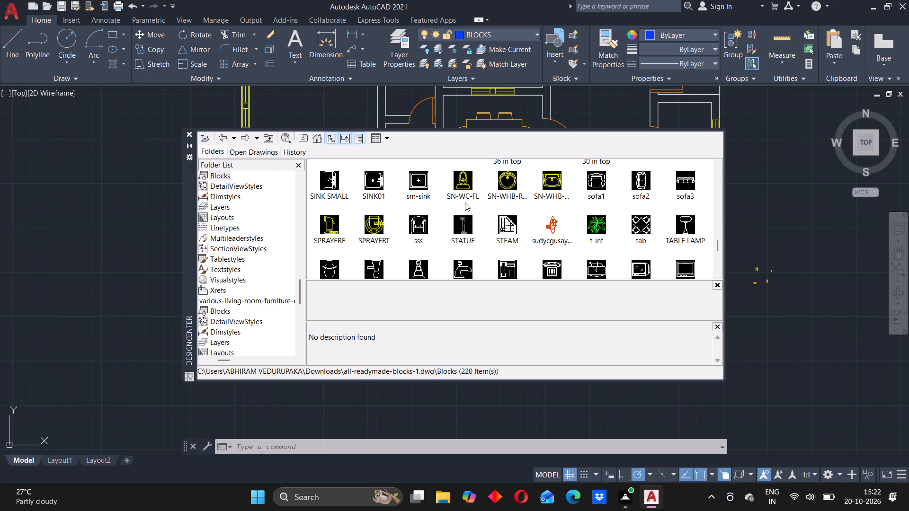
scroll(433, 218, down, 4)
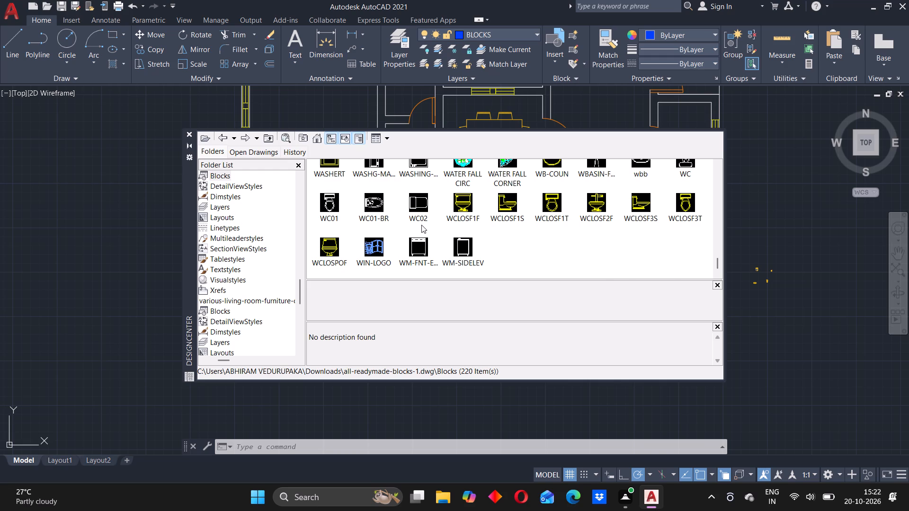
scroll(421, 225, down, 2)
scroll(427, 225, up, 2)
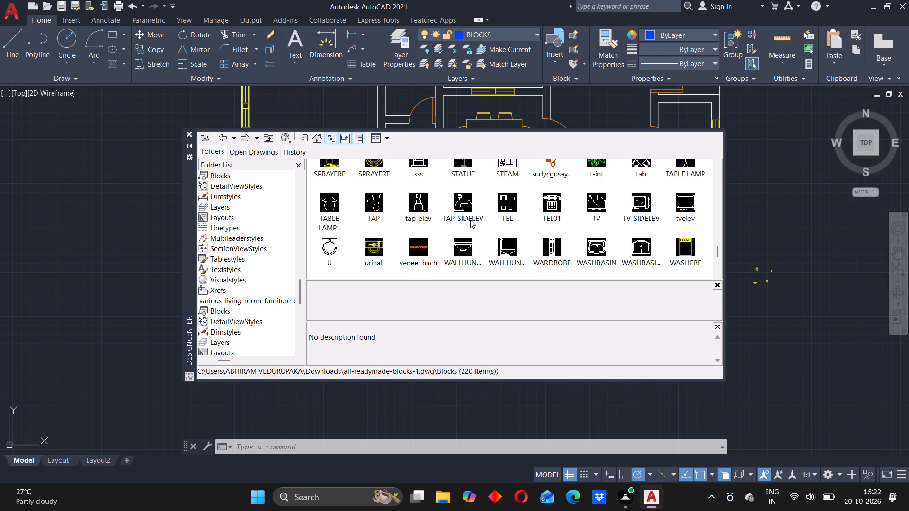
scroll(487, 216, up, 1)
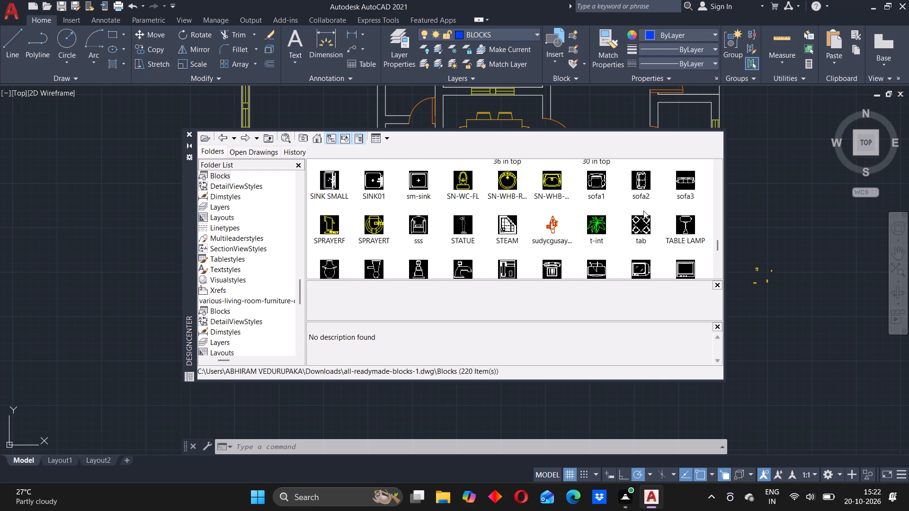
scroll(389, 229, up, 2)
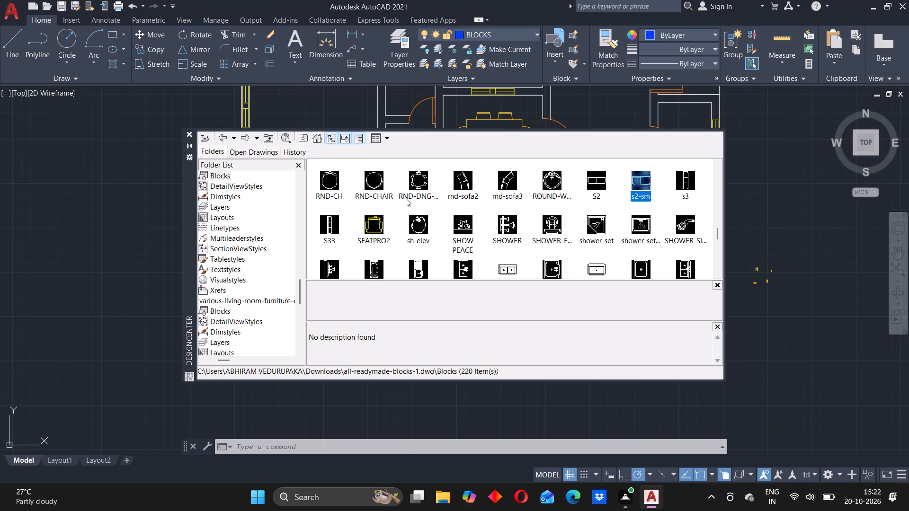
scroll(414, 193, up, 1)
scroll(457, 210, up, 2)
scroll(386, 215, up, 12)
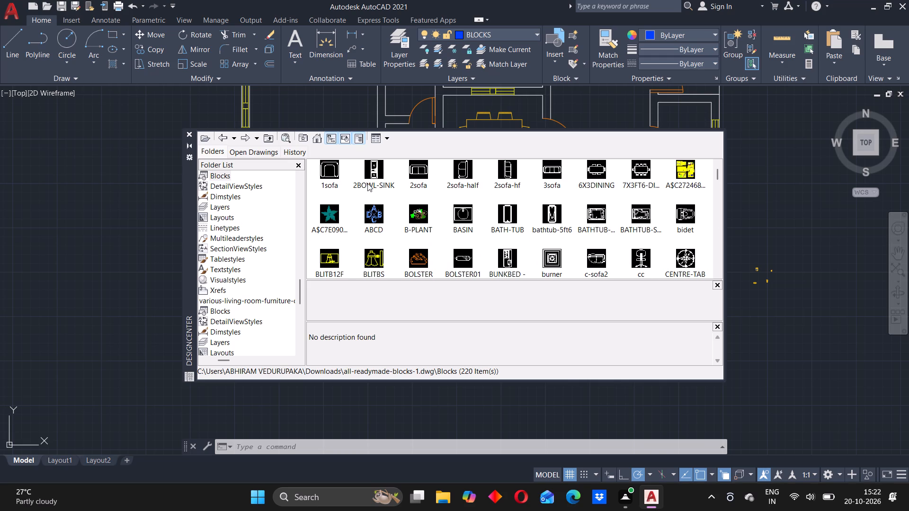
scroll(366, 188, down, 4)
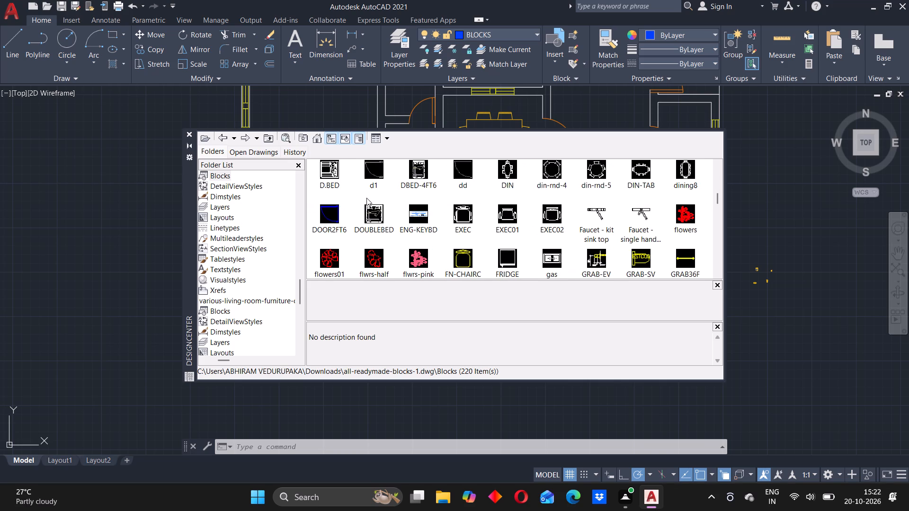
scroll(366, 198, down, 2)
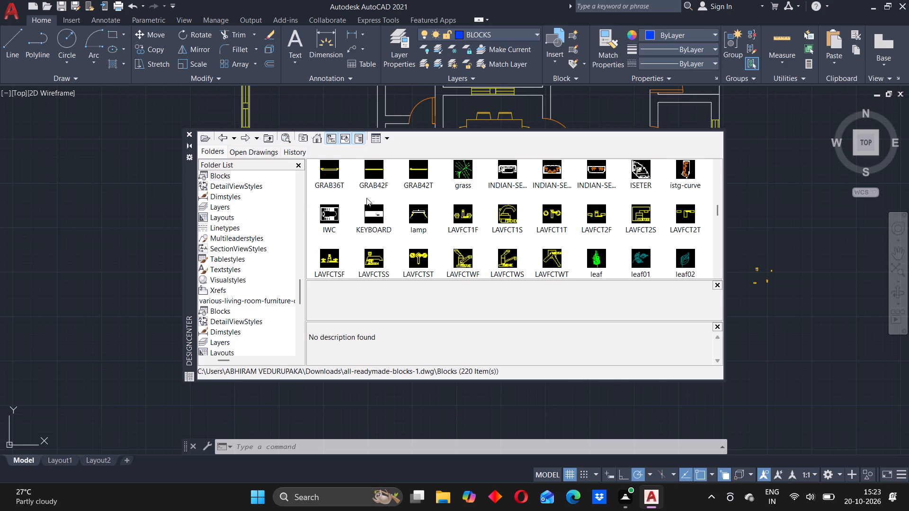
scroll(366, 197, down, 2)
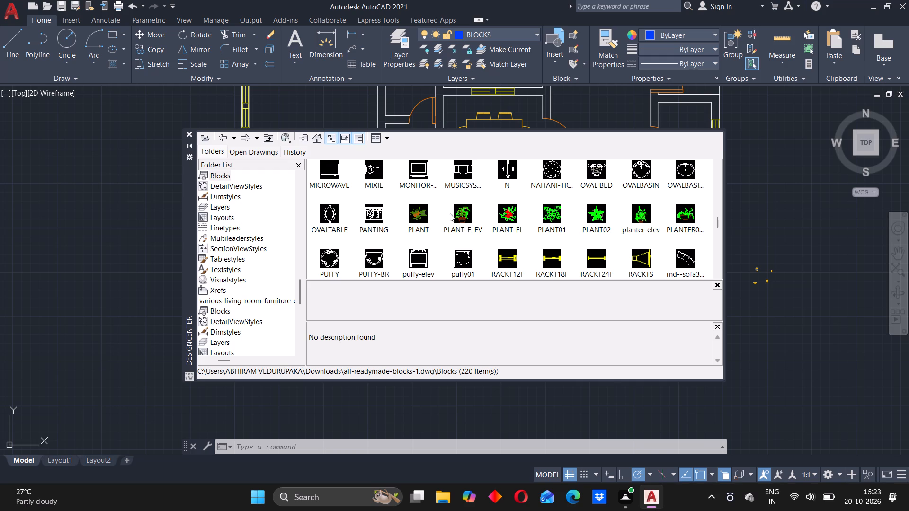
scroll(511, 218, down, 1)
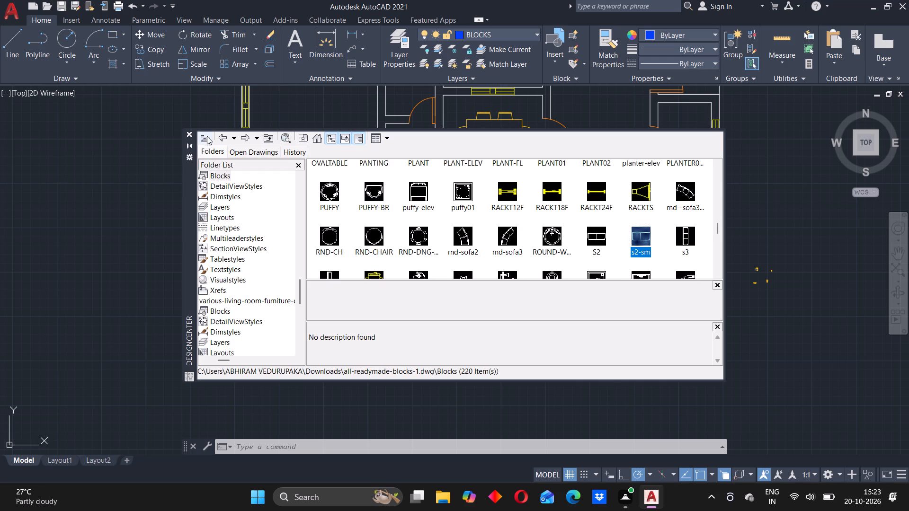
Insert the two-seat sofa block 91451a18 from the various-living-room-furniture-cad-blocks library at scale 1 and 0 rotation, just right of the blocks beside the plan.
click(207, 135)
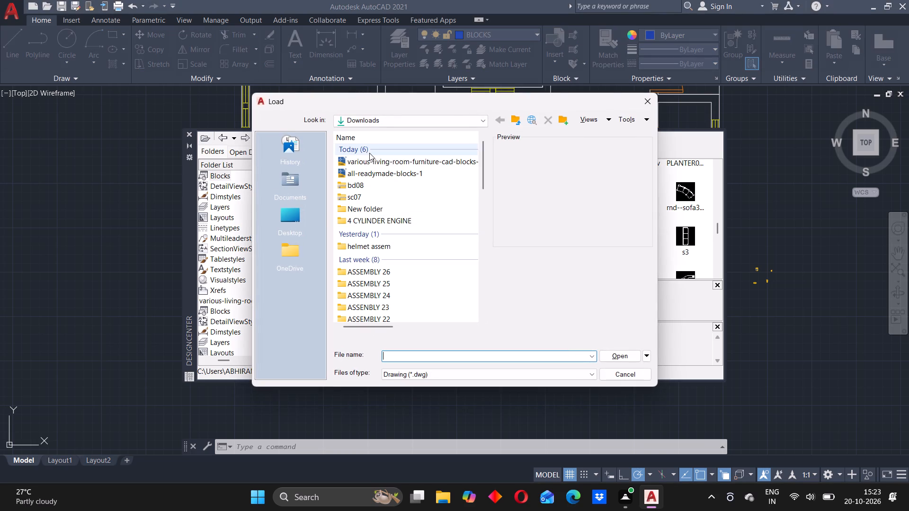
double_click(368, 161)
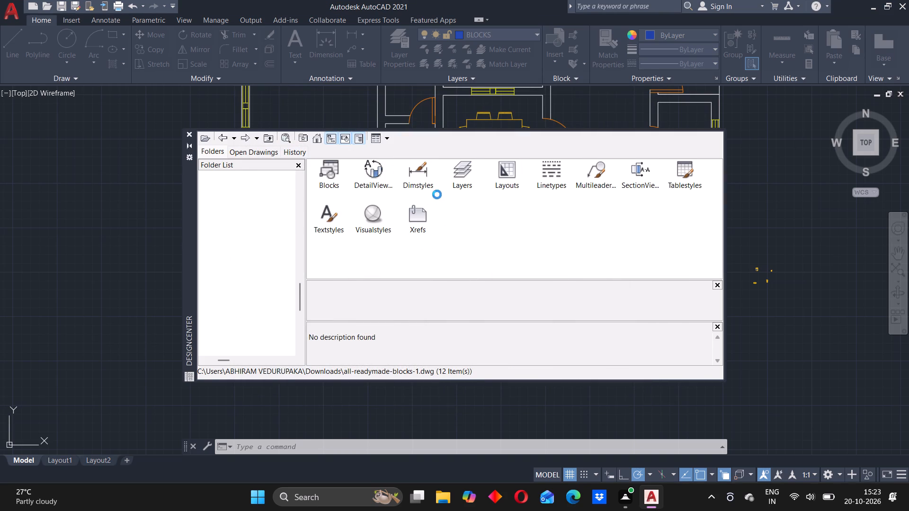
double_click(333, 170)
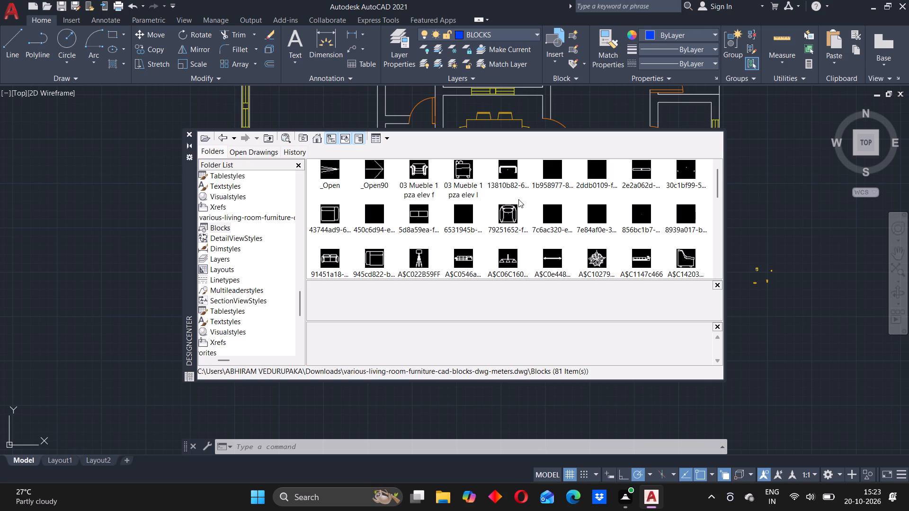
double_click(327, 259)
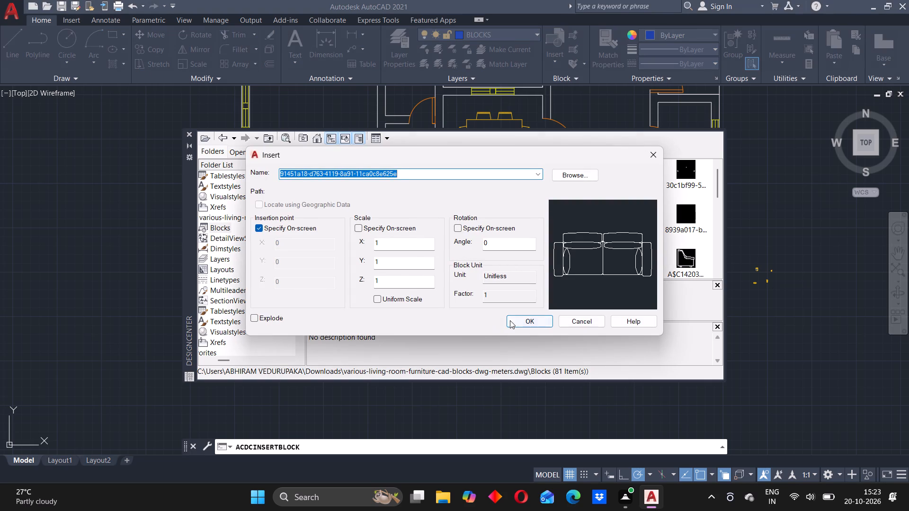
click(512, 320)
click(785, 274)
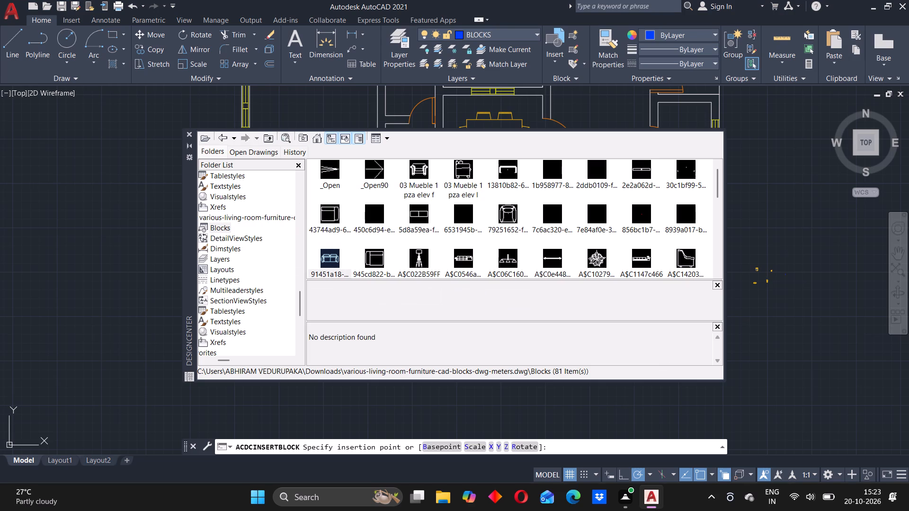
Look through the various-living-room-furniture-cad-blocks library for more sofa, chair and table blocks that suit the floor plan.
scroll(590, 229, down, 2)
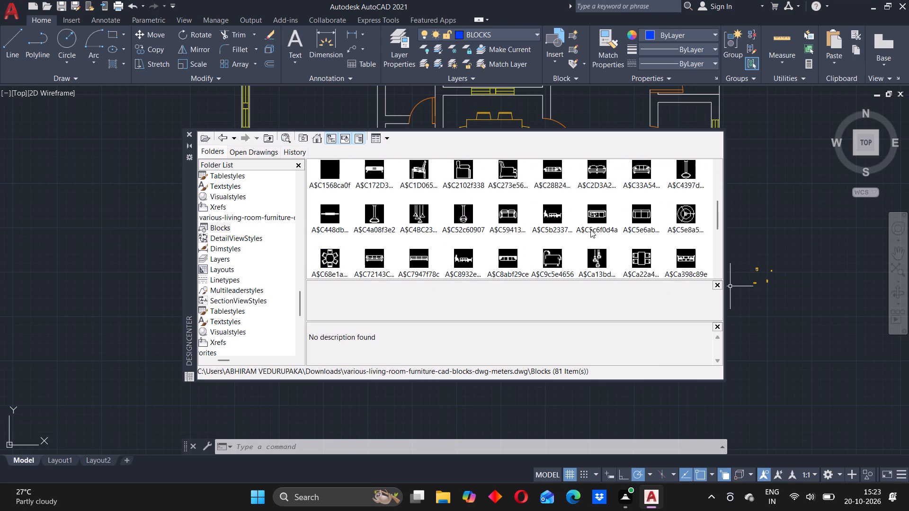
scroll(590, 229, down, 1)
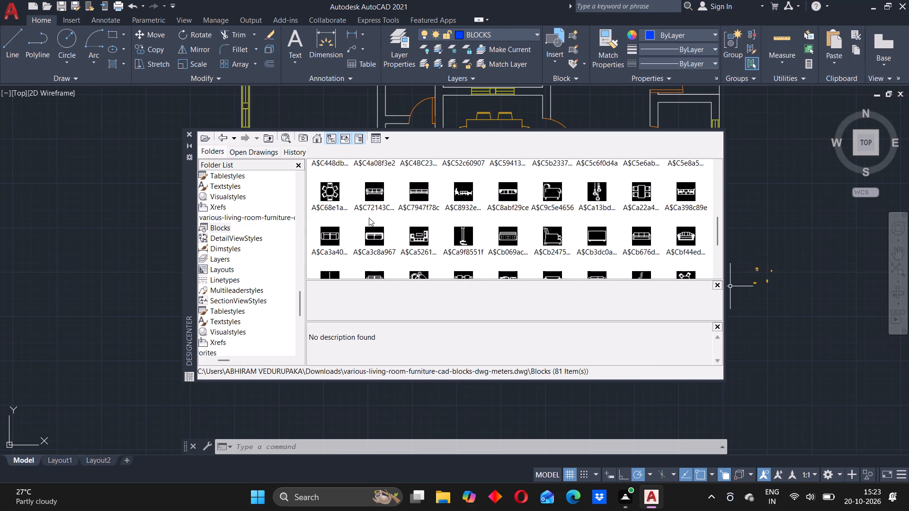
scroll(416, 213, down, 2)
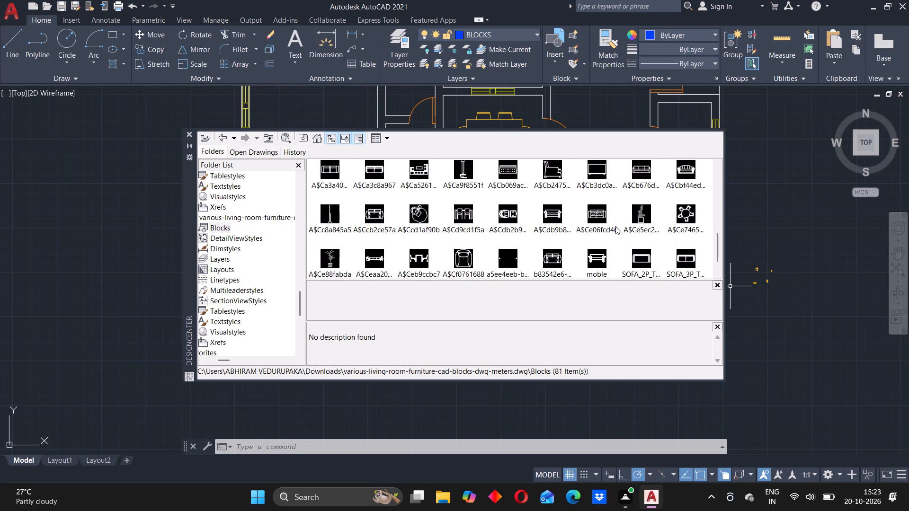
scroll(627, 214, up, 1)
scroll(669, 205, up, 2)
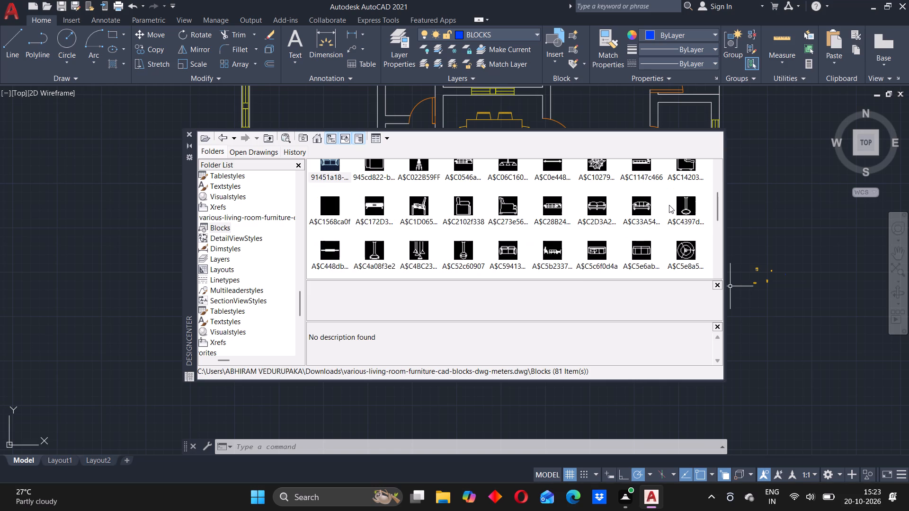
scroll(669, 206, up, 3)
scroll(619, 224, up, 1)
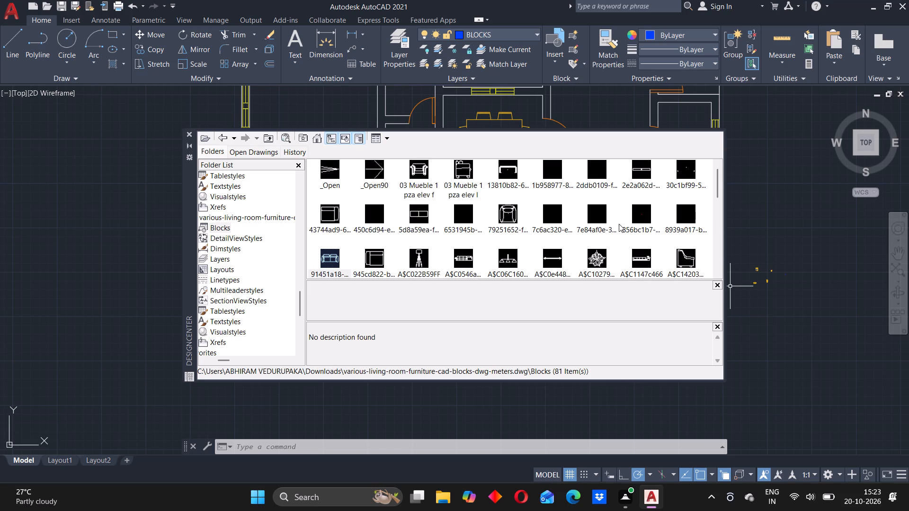
scroll(615, 224, up, 1)
scroll(542, 227, up, 3)
scroll(379, 217, down, 1)
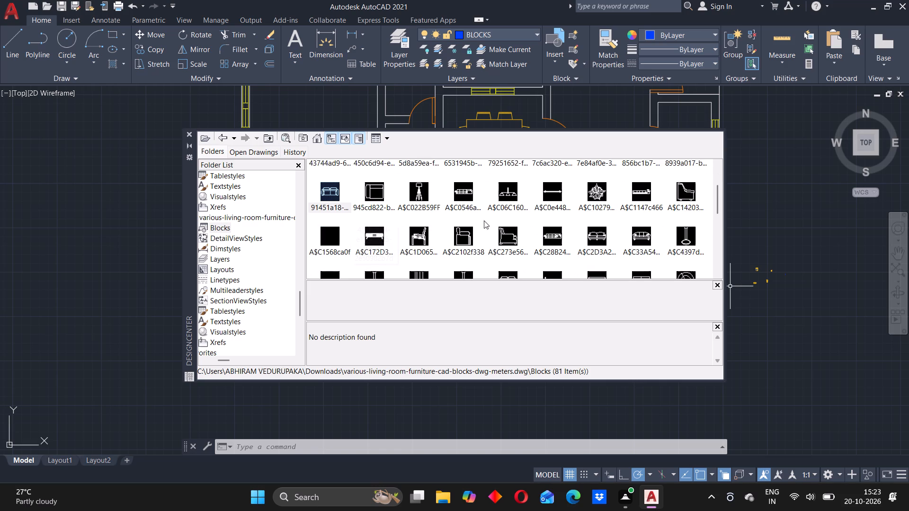
scroll(493, 209, down, 2)
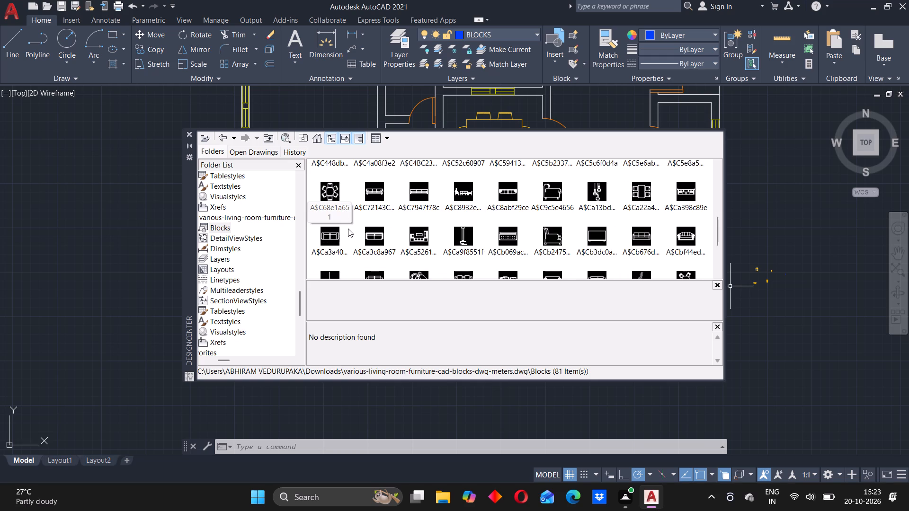
scroll(386, 227, down, 4)
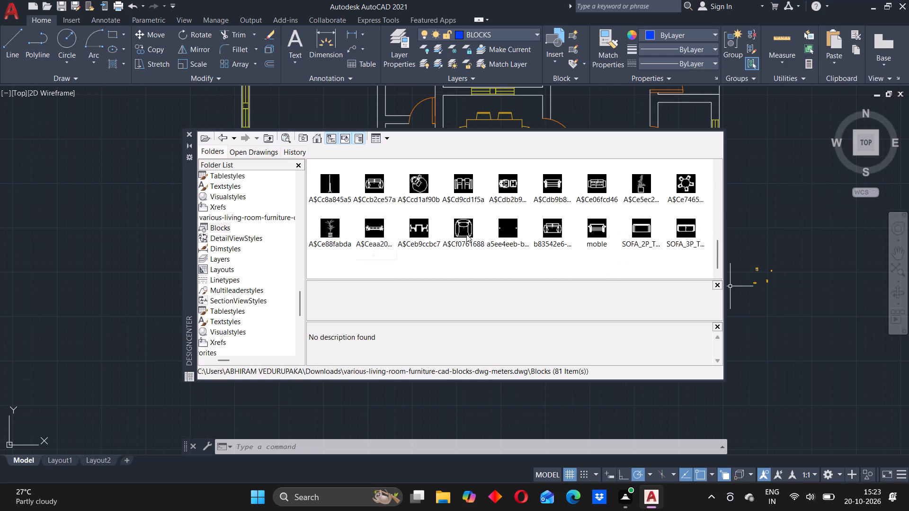
scroll(535, 219, down, 1)
scroll(470, 223, up, 1)
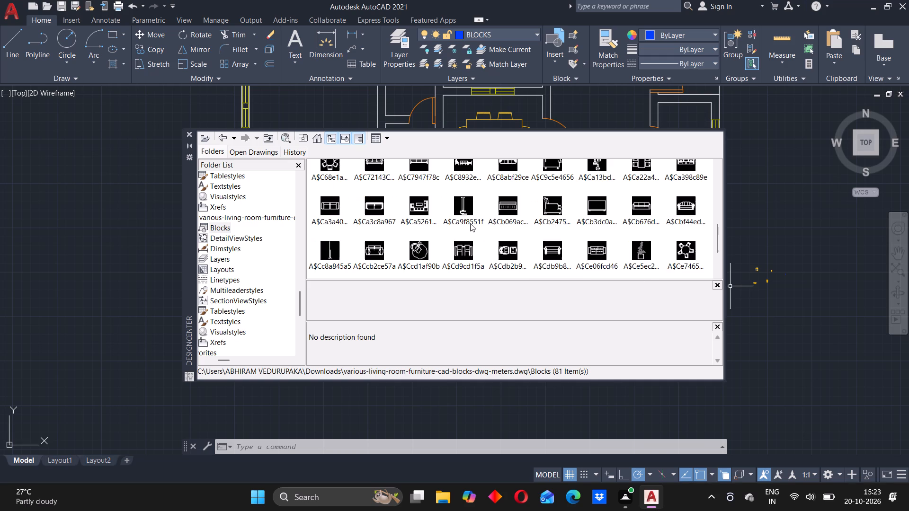
scroll(476, 224, up, 3)
scroll(529, 226, up, 1)
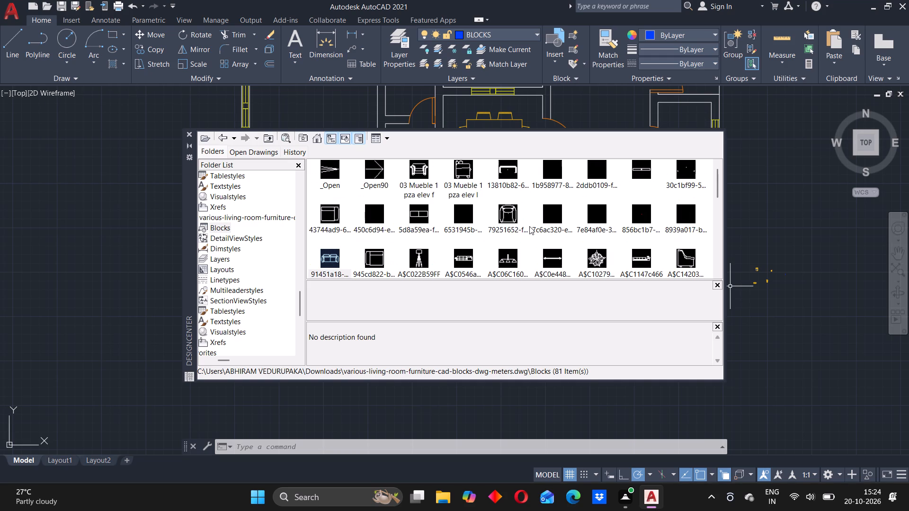
scroll(529, 226, up, 3)
scroll(456, 188, up, 3)
Reload the all-readymade-blocks-1 library from Downloads and look through its blocks for further fixtures and furniture that suit the plan.
click(202, 136)
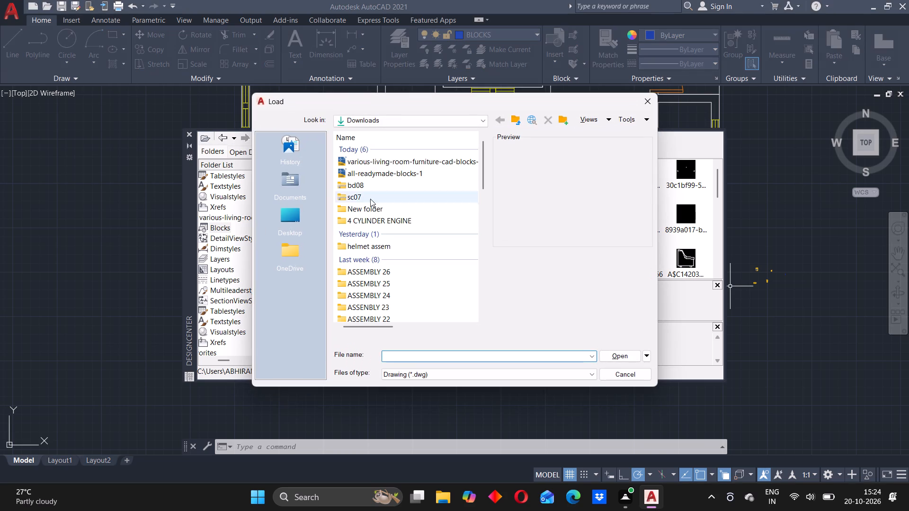
double_click(375, 173)
triple_click(334, 178)
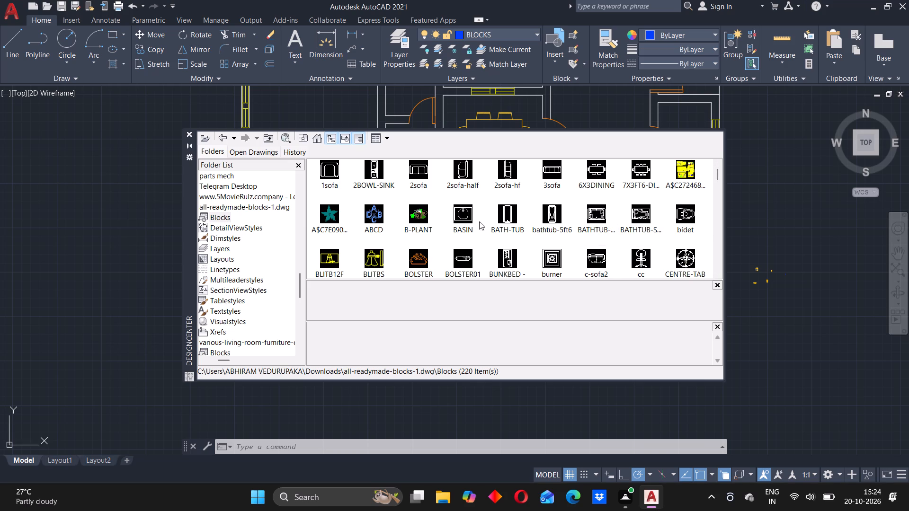
scroll(407, 221, down, 1)
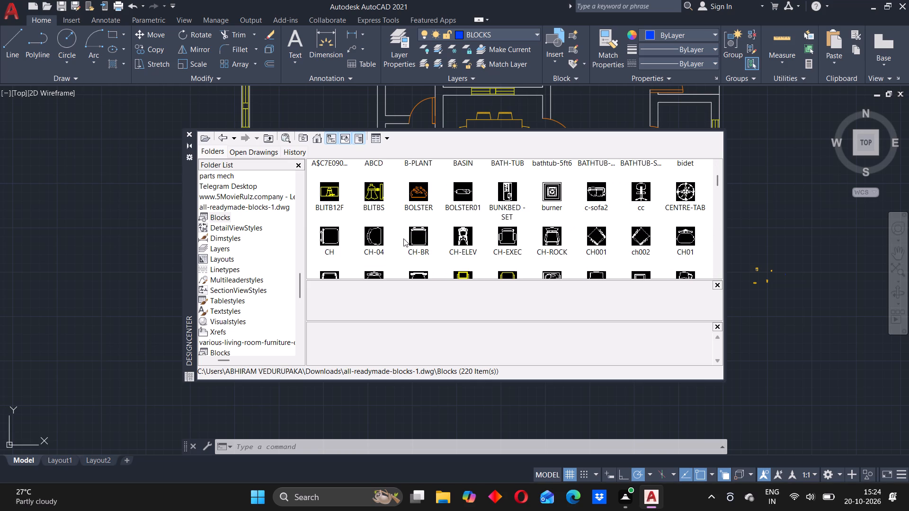
scroll(392, 238, down, 2)
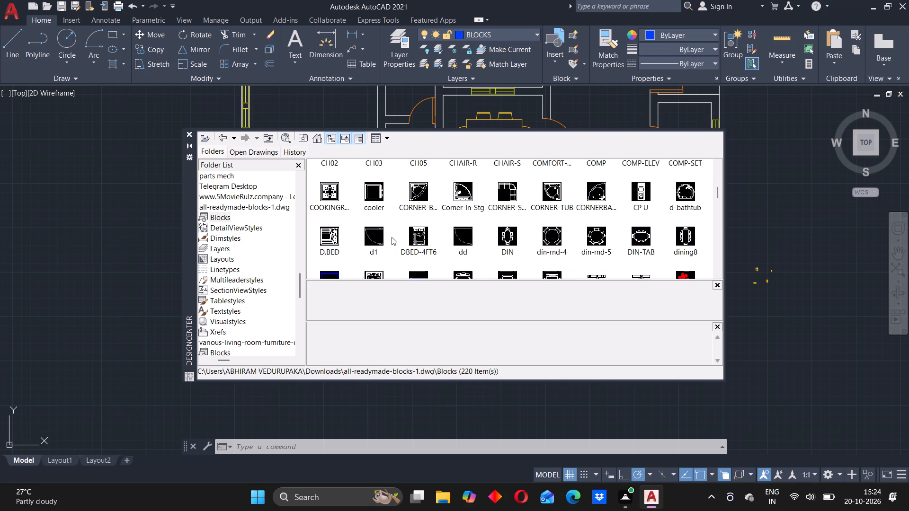
scroll(392, 237, down, 1)
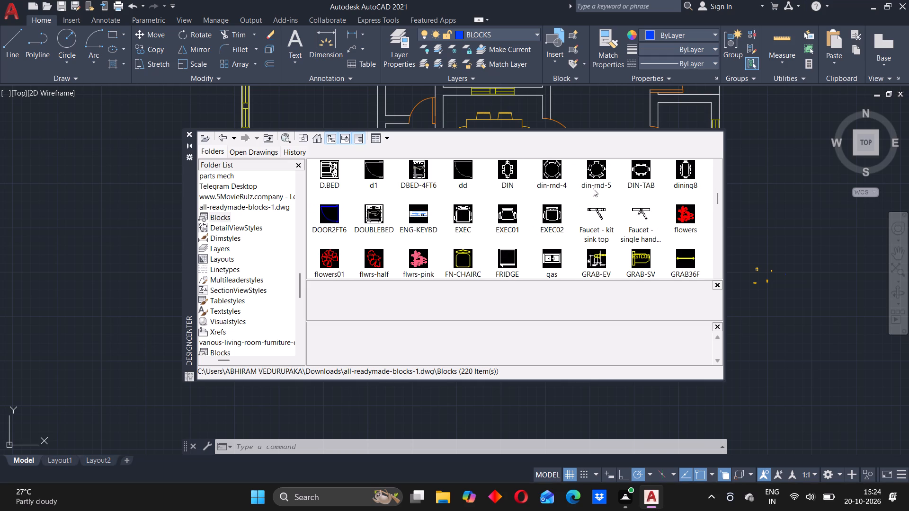
scroll(539, 250, down, 2)
scroll(514, 222, up, 2)
scroll(366, 220, down, 1)
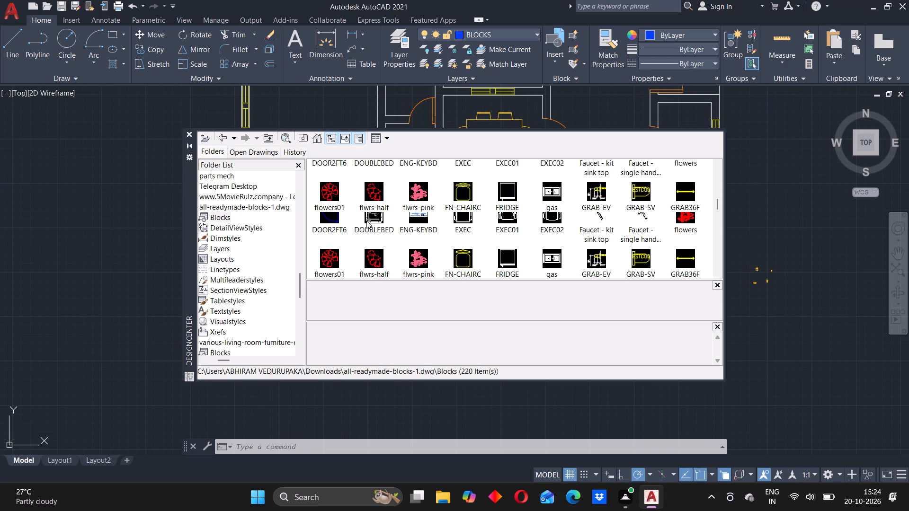
scroll(367, 220, down, 1)
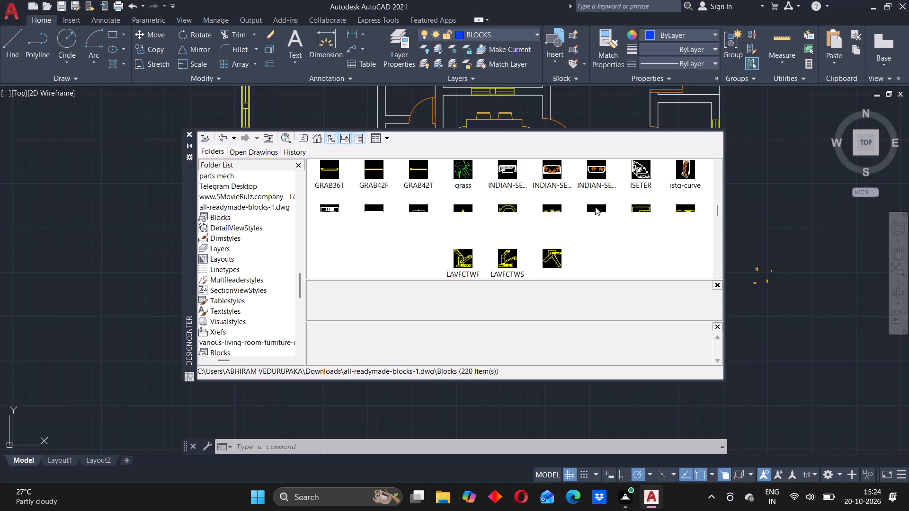
scroll(543, 238, down, 3)
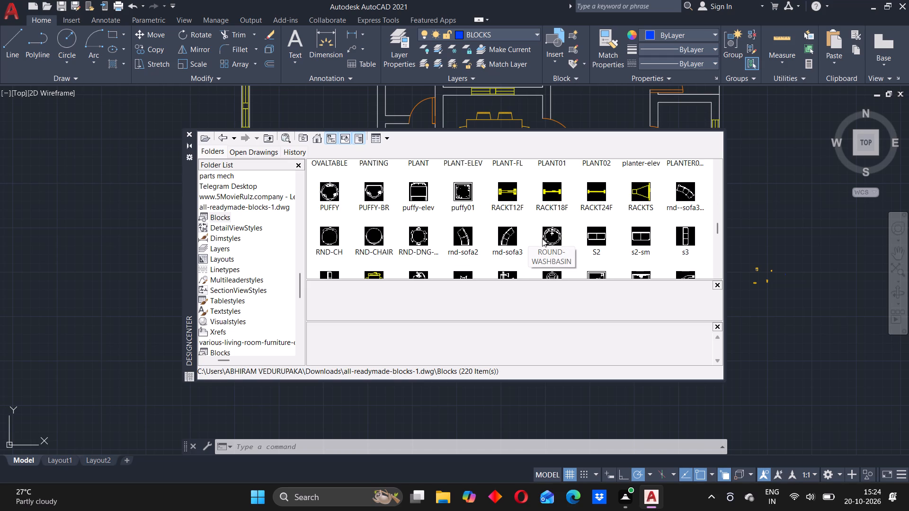
scroll(447, 238, down, 3)
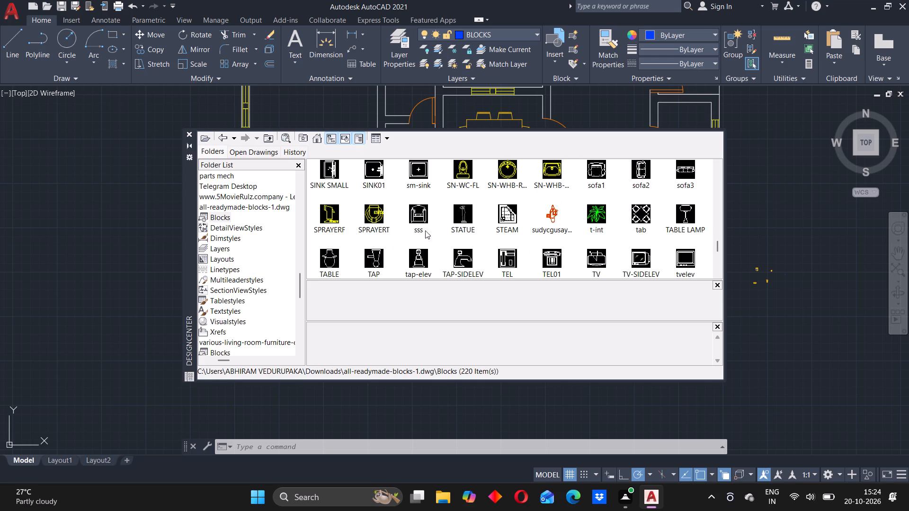
scroll(407, 219, down, 1)
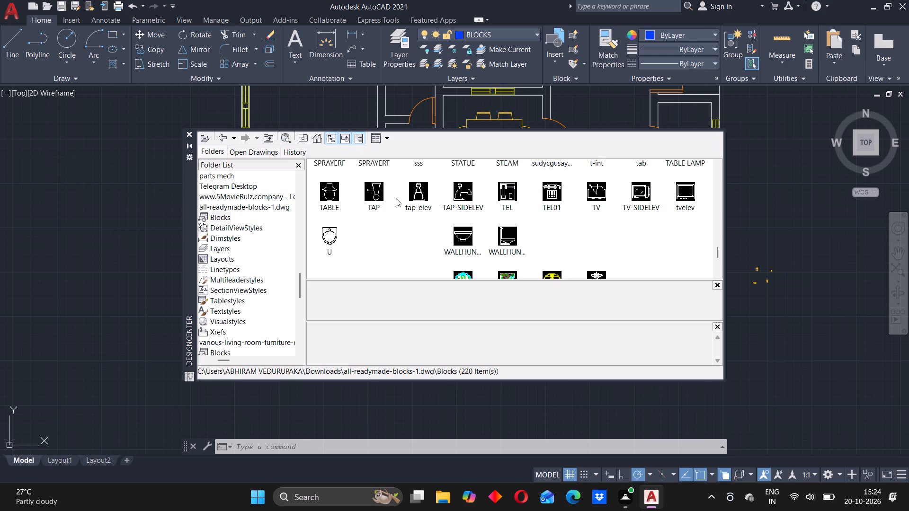
scroll(364, 208, up, 1)
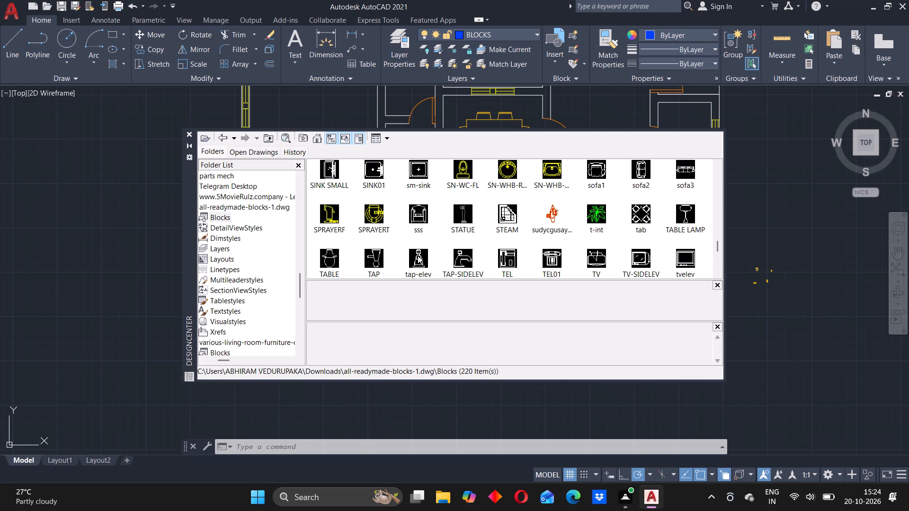
Insert the TAP-SIDELEV tap block at scale 1 and 0 rotation, just above the blocks collected beside the plan.
drag(463, 260, 489, 263)
double_click(466, 262)
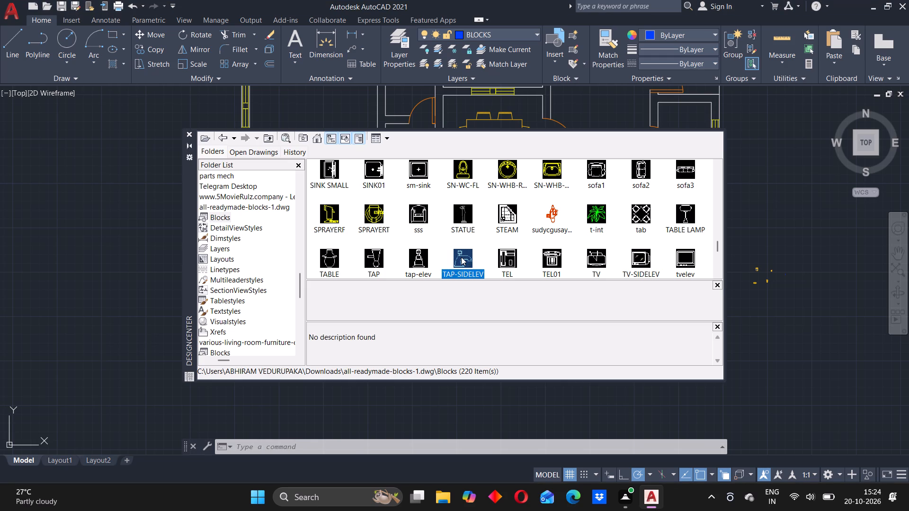
double_click(462, 262)
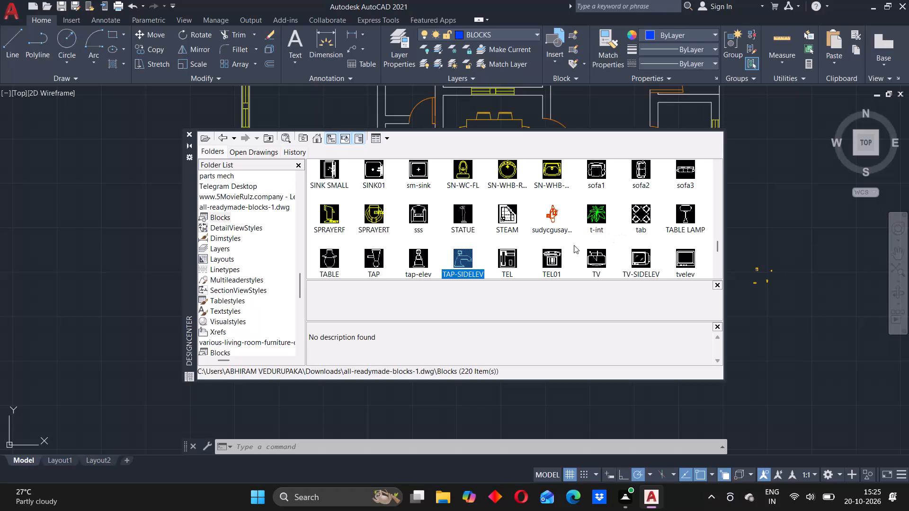
click(484, 250)
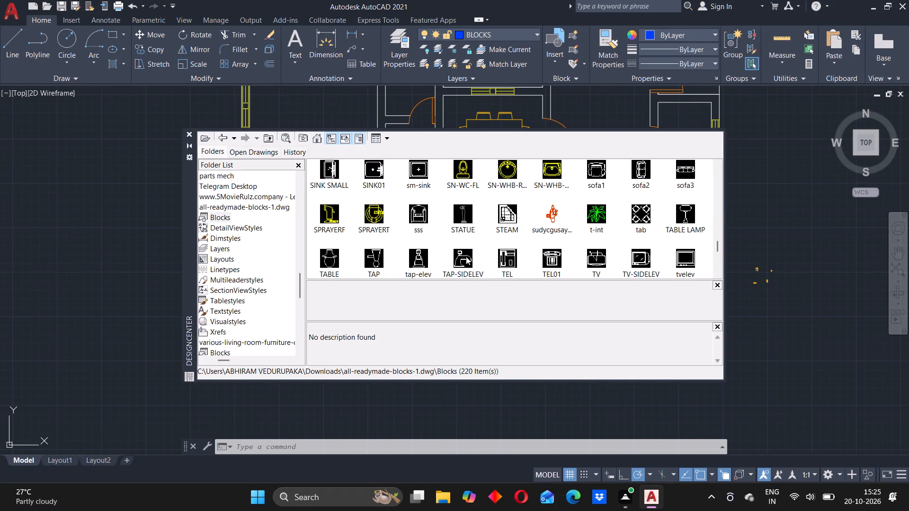
double_click(465, 256)
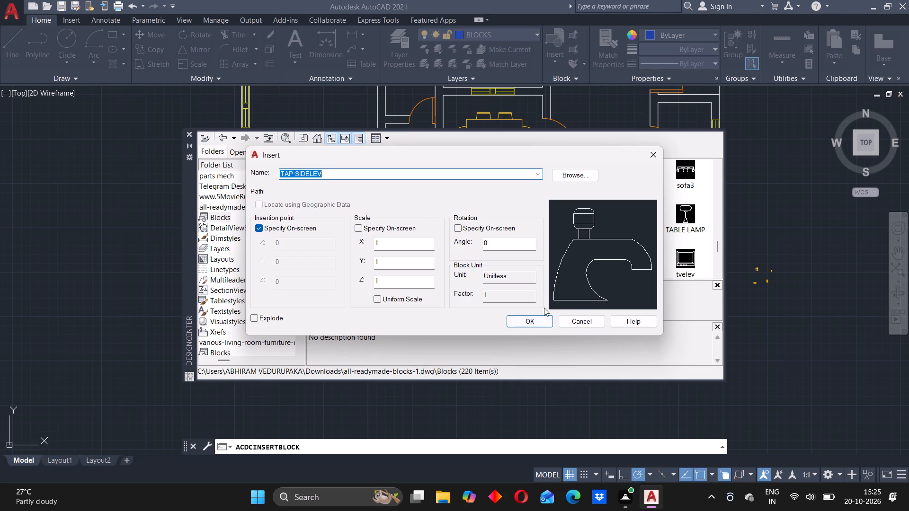
click(531, 322)
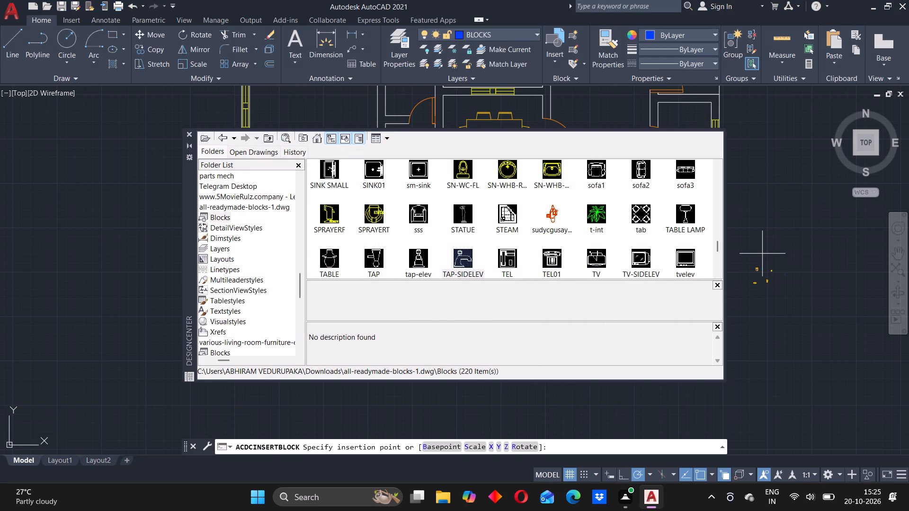
click(761, 253)
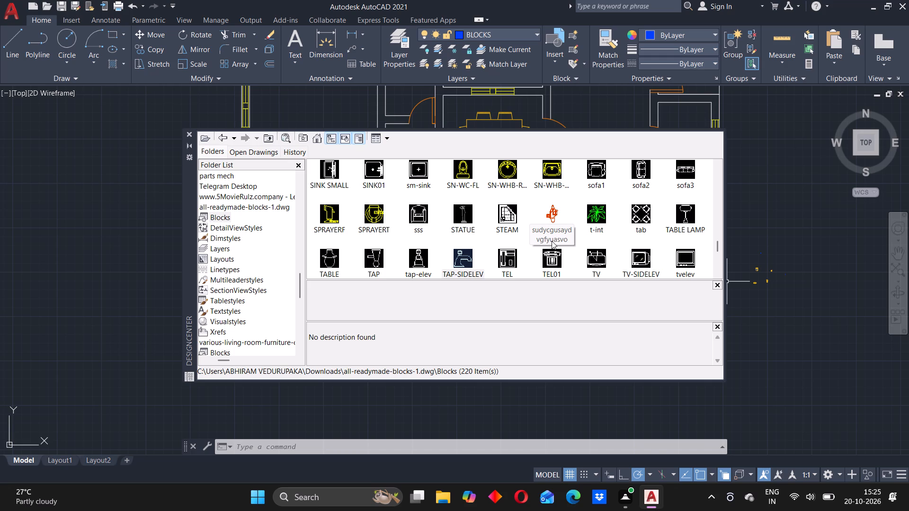
Look through the all-readymade-blocks-1 library for more sink, washbasin, WC and furniture blocks, then close DesignCenter.
scroll(597, 219, up, 3)
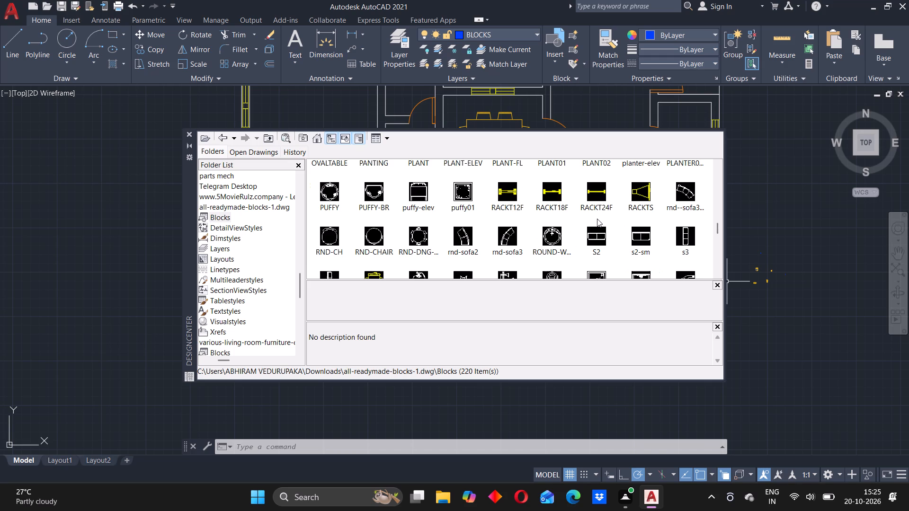
scroll(516, 217, down, 2)
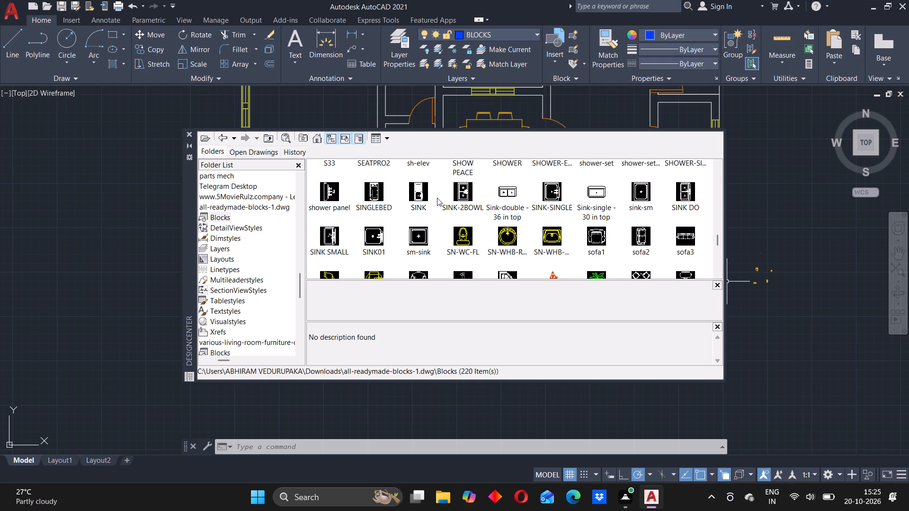
scroll(430, 197, down, 1)
scroll(392, 228, down, 1)
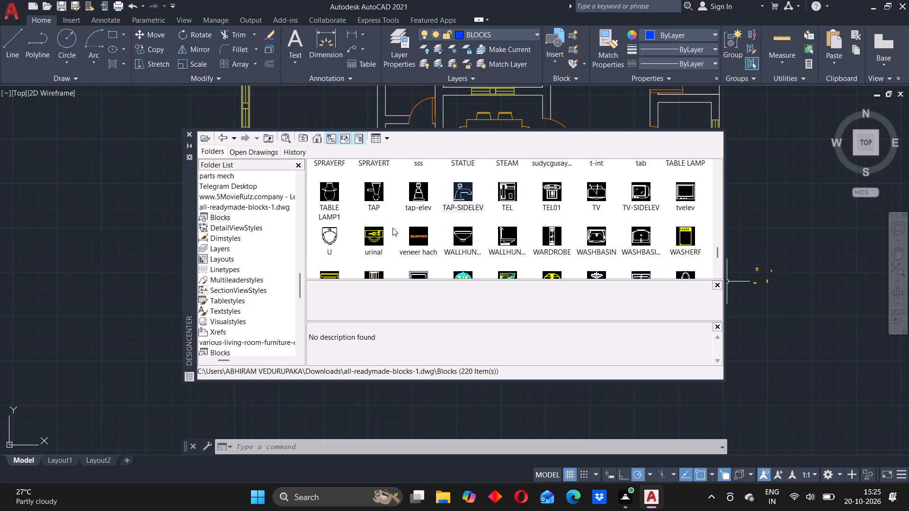
scroll(371, 225, down, 1)
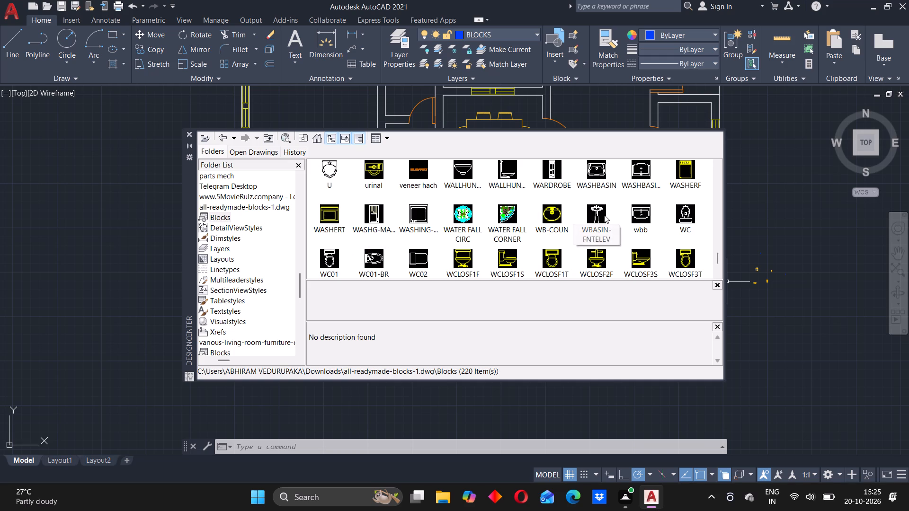
scroll(604, 215, down, 1)
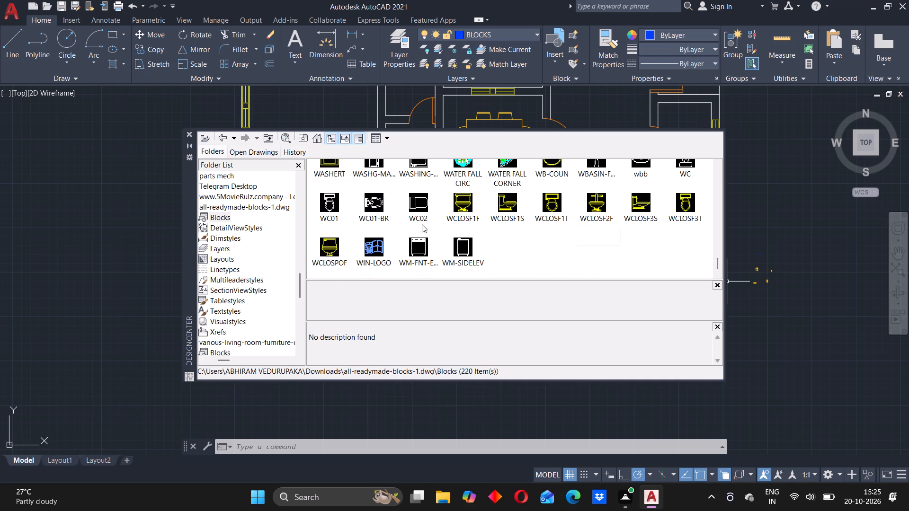
scroll(422, 224, up, 3)
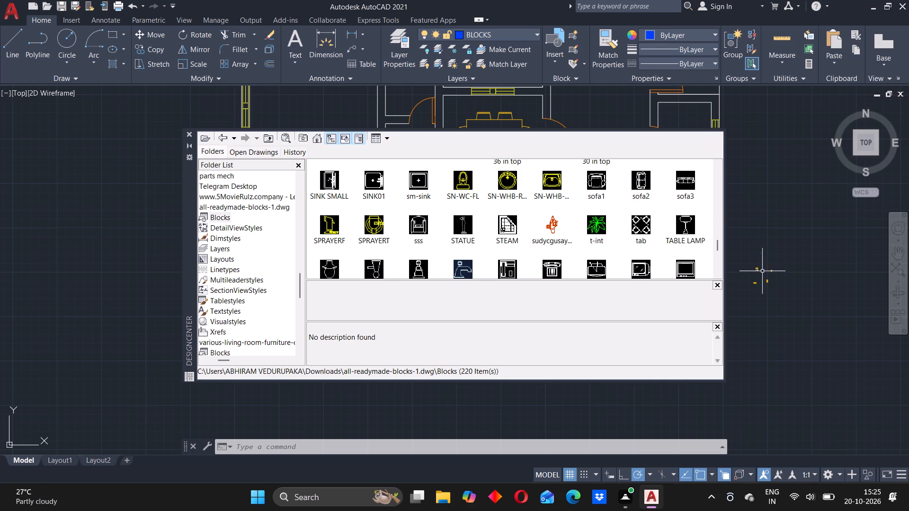
scroll(573, 228, up, 3)
scroll(634, 235, up, 2)
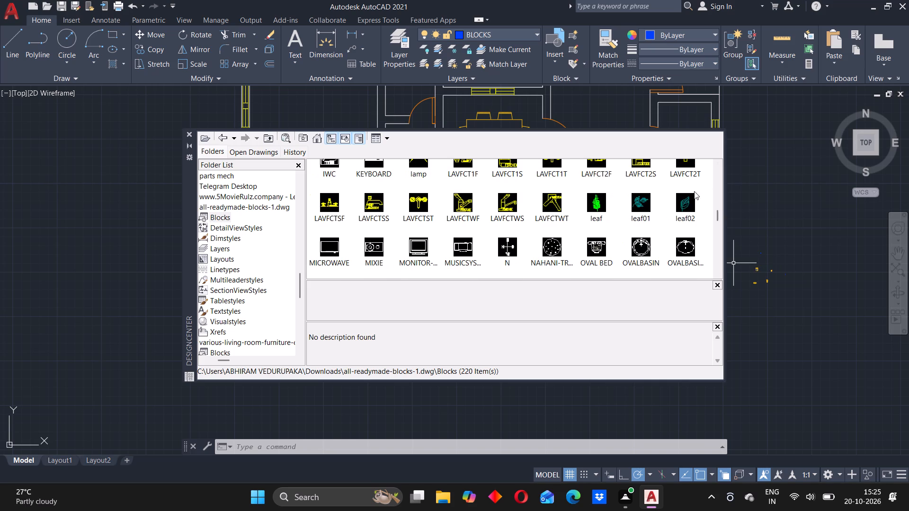
click(187, 134)
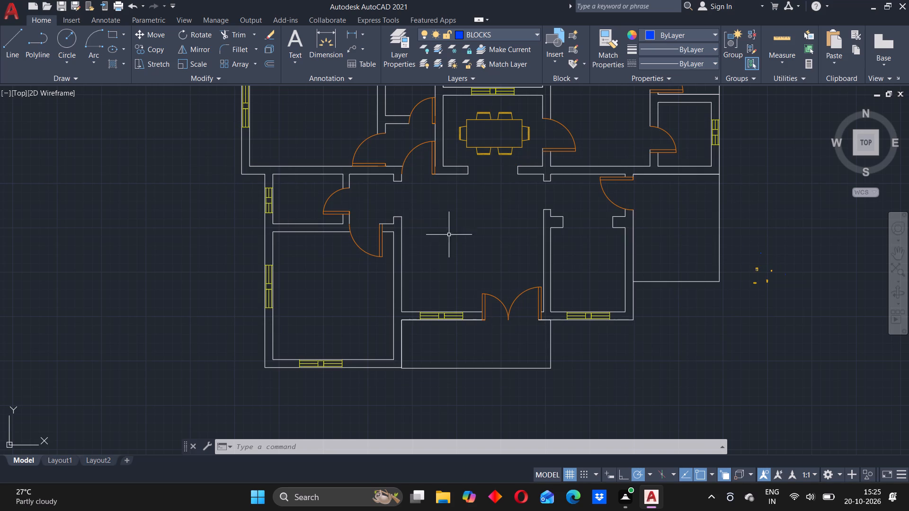
Scale all five collected blocks up together by eye, using a base point between them and the plan.
scroll(745, 271, up, 2)
drag(767, 214, 781, 214)
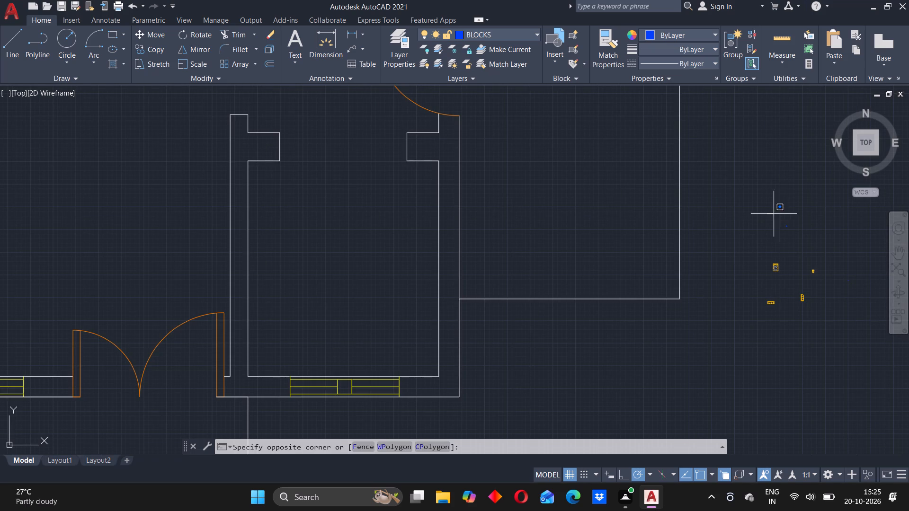
click(835, 330)
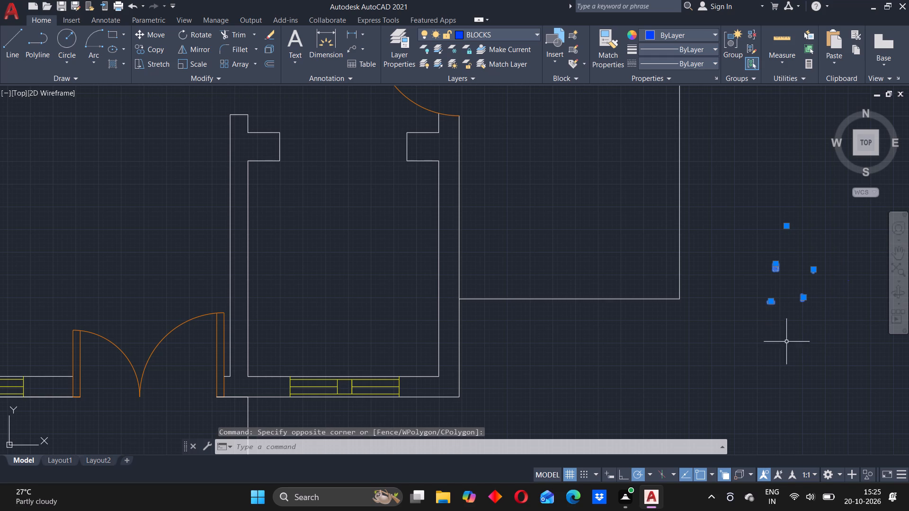
text(sc)
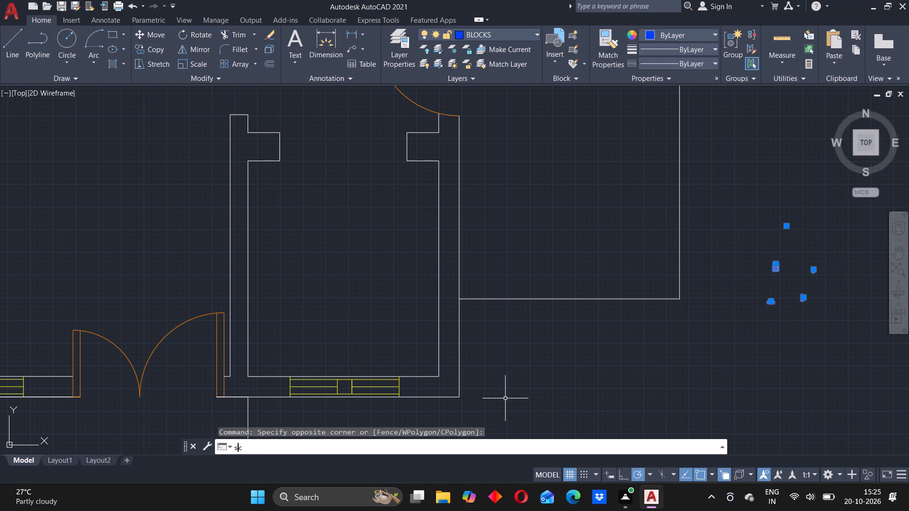
key(Return)
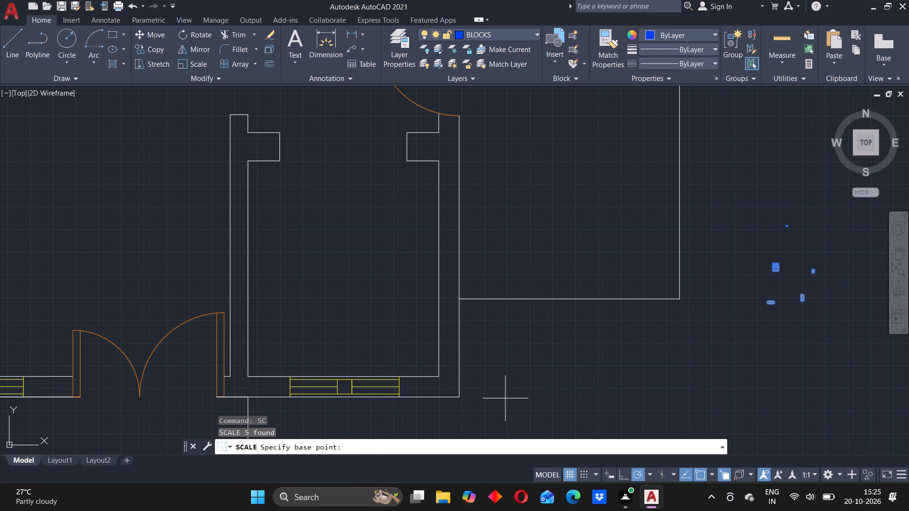
click(730, 320)
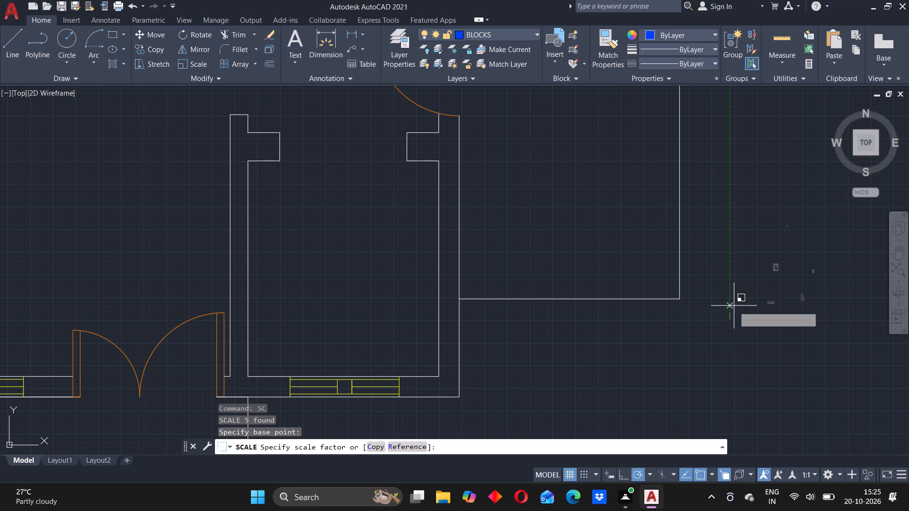
scroll(745, 268, up, 1)
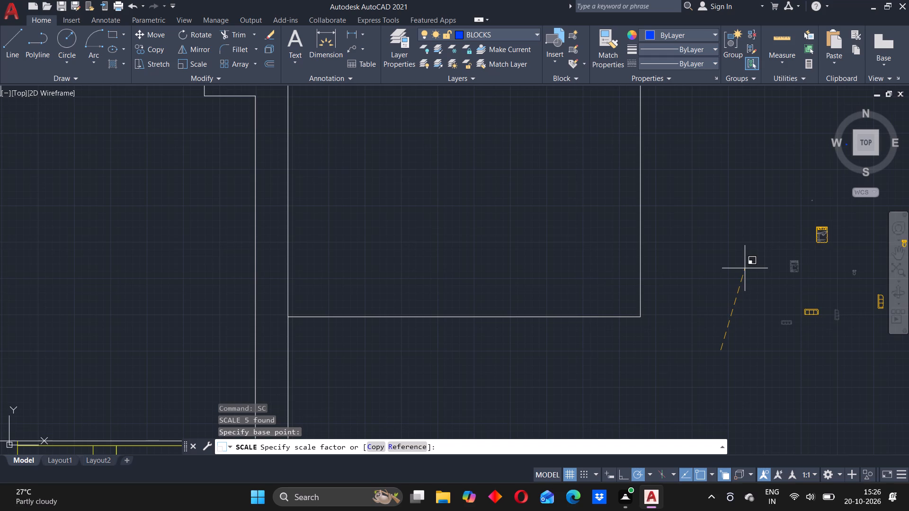
scroll(748, 246, up, 1)
scroll(748, 246, down, 2)
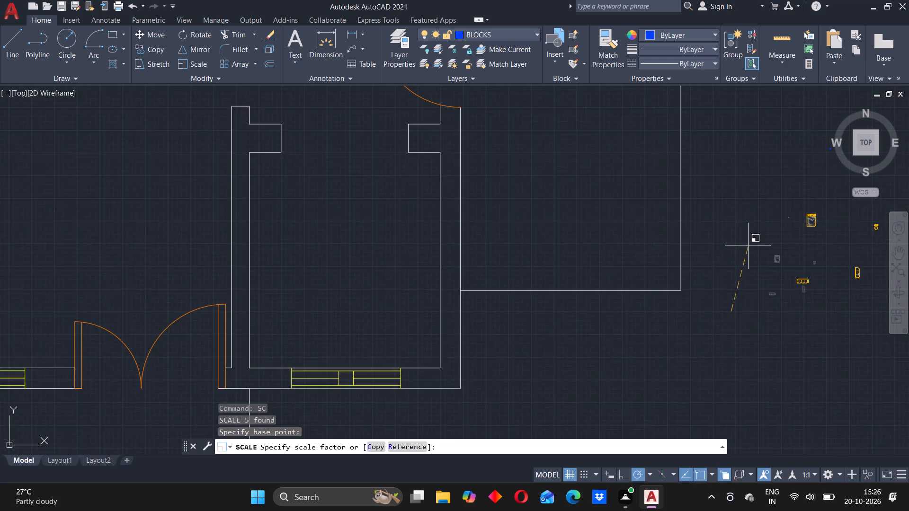
scroll(748, 246, down, 3)
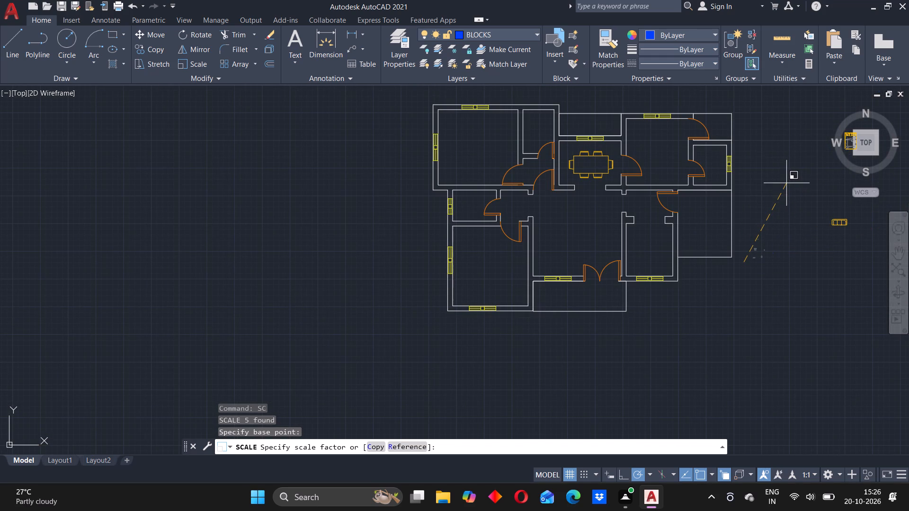
scroll(786, 184, up, 1)
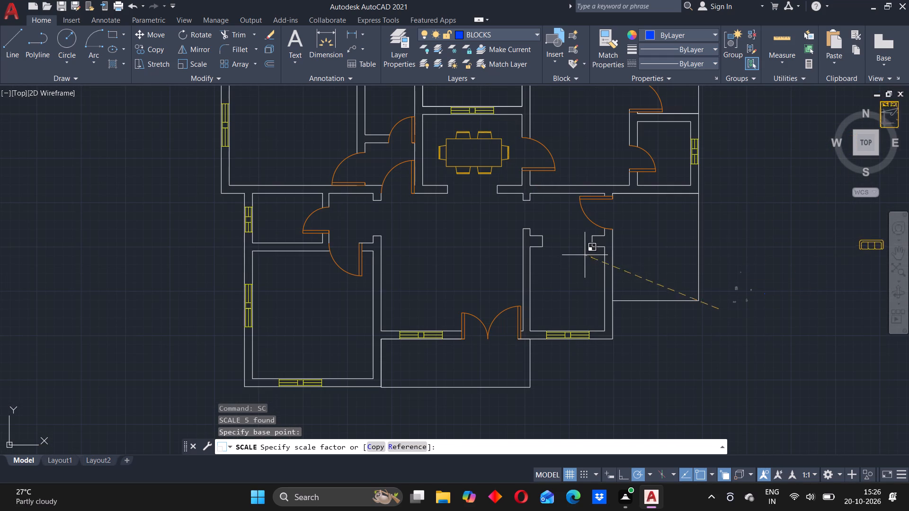
click(297, 128)
Scale the tap block up further on its own by eye, from the lower corner of its base.
scroll(602, 308, up, 3)
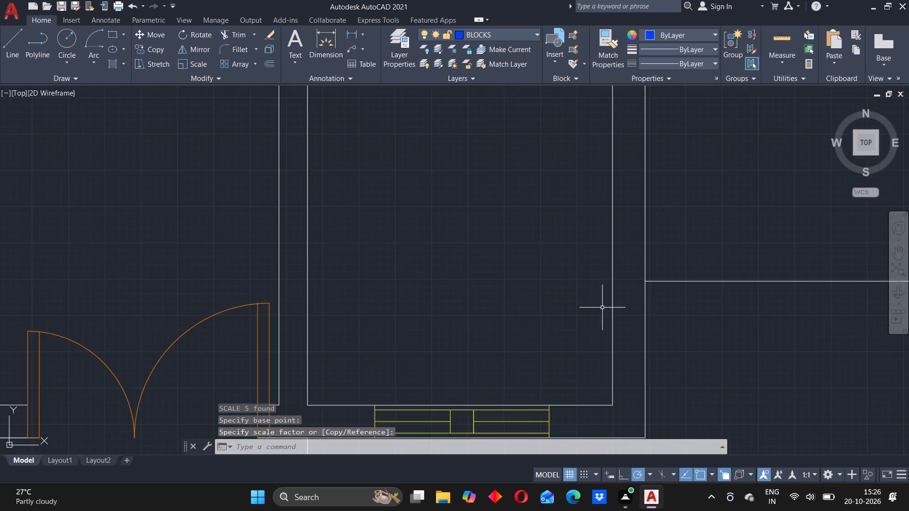
scroll(602, 308, down, 10)
scroll(707, 260, up, 2)
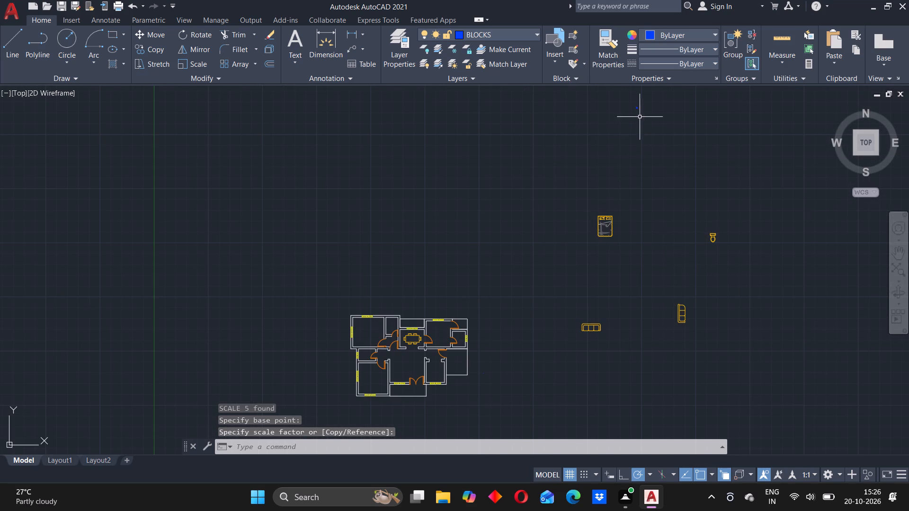
drag(626, 98, 649, 99)
click(651, 121)
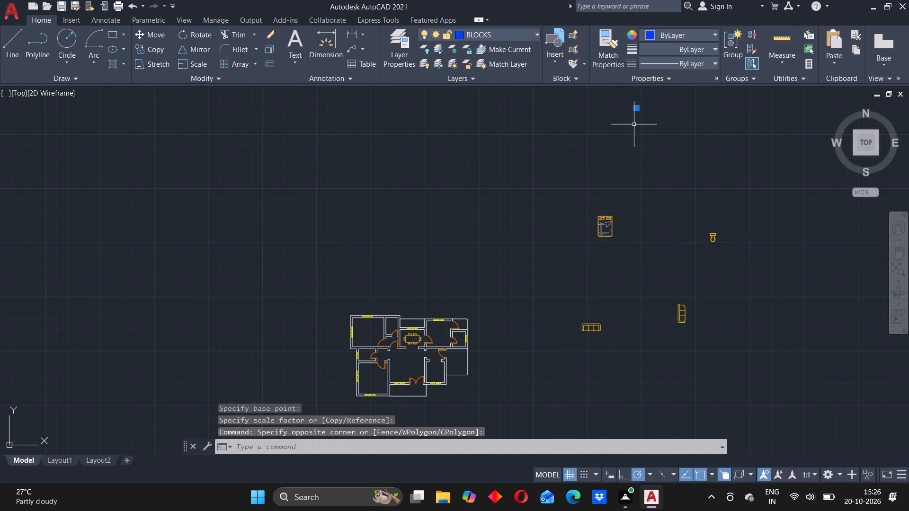
text(sc)
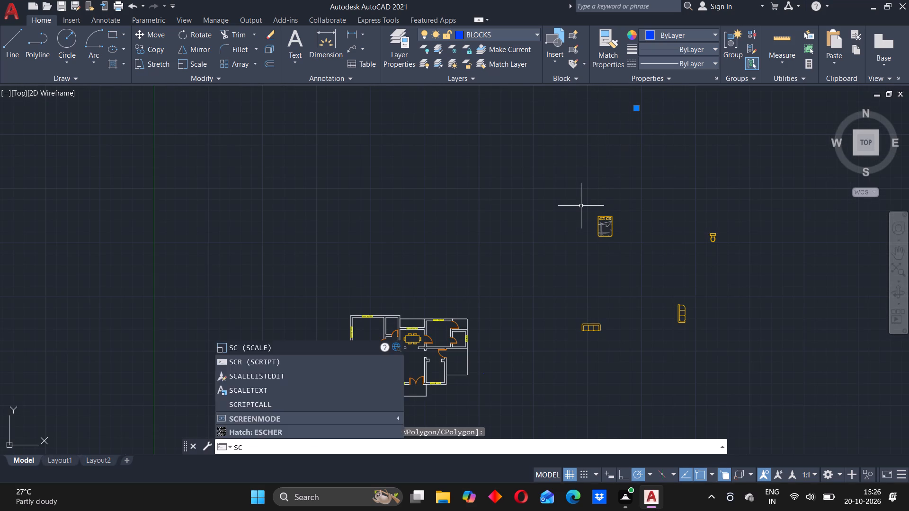
key(Return)
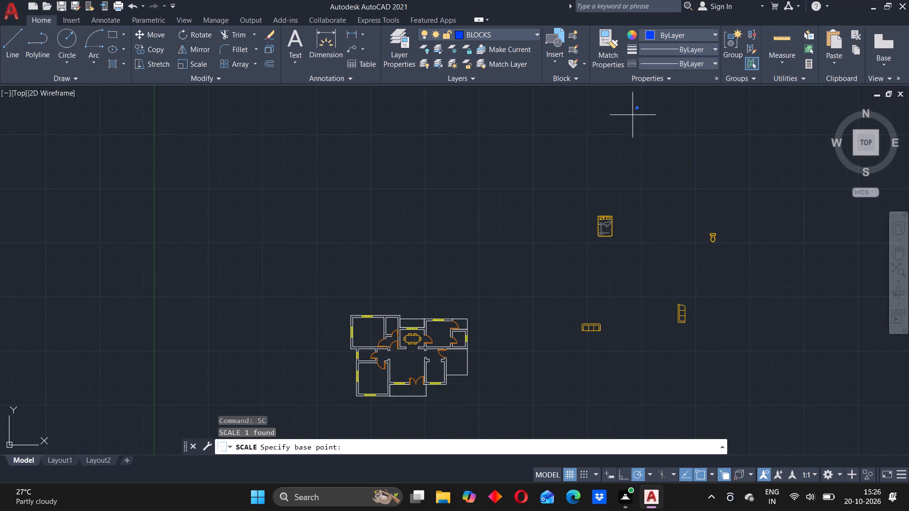
scroll(633, 114, up, 4)
middle_drag(658, 103, 658, 227)
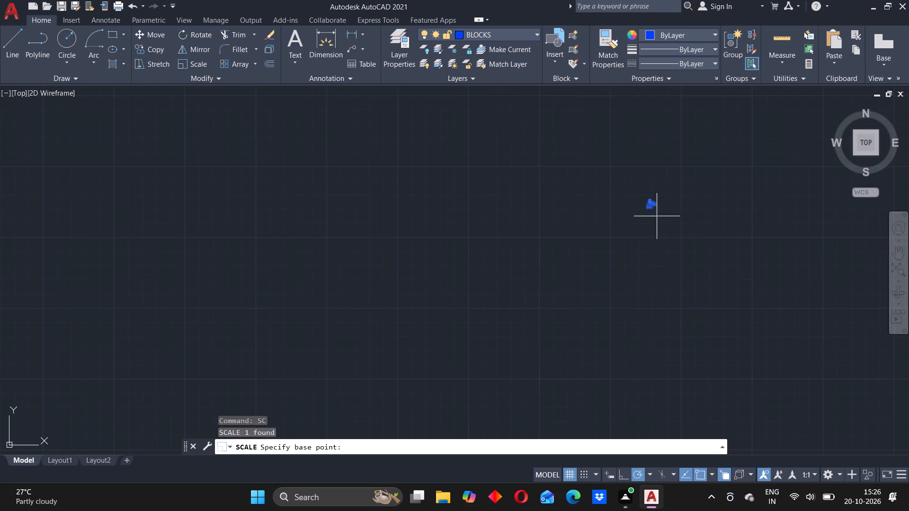
scroll(649, 204, up, 4)
drag(636, 223, 634, 225)
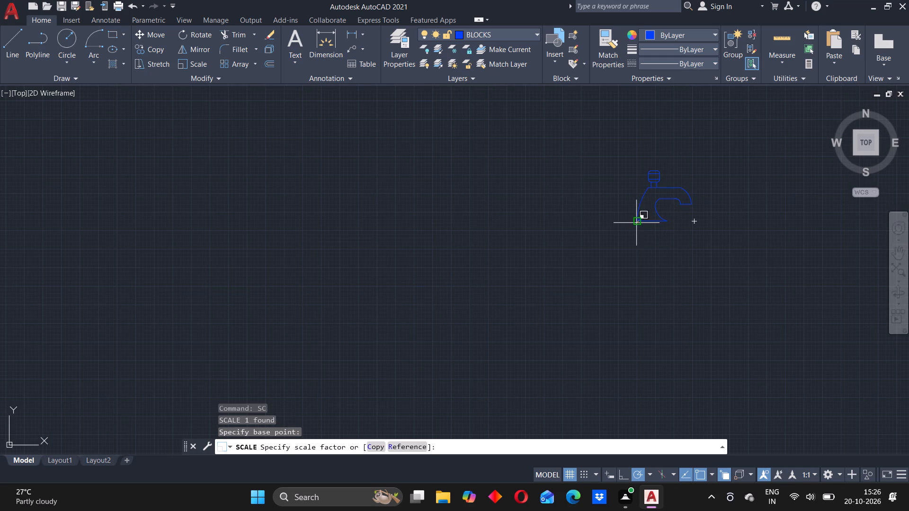
drag(634, 225, 498, 417)
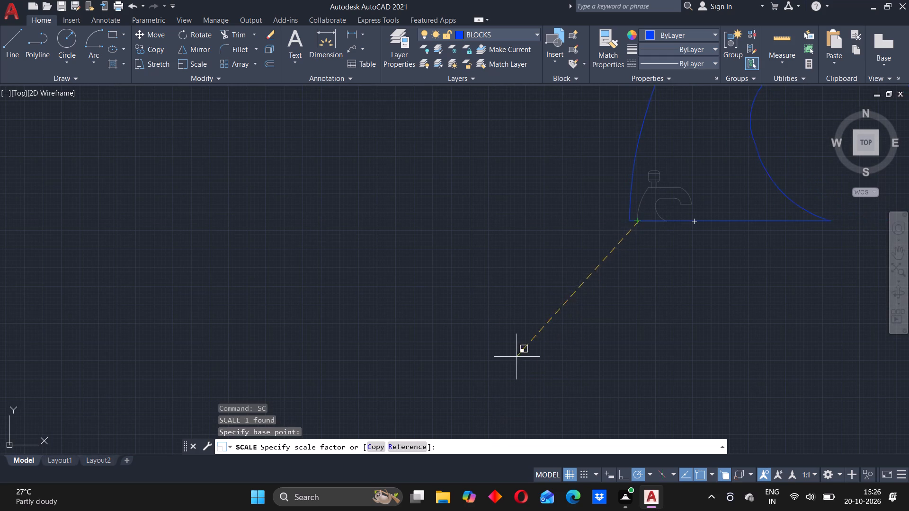
click(310, 343)
Move the horizontal three-seat sofa by its back midpoint into the central hall with the double entrance door.
scroll(552, 305, up, 3)
scroll(552, 304, down, 5)
scroll(553, 301, up, 2)
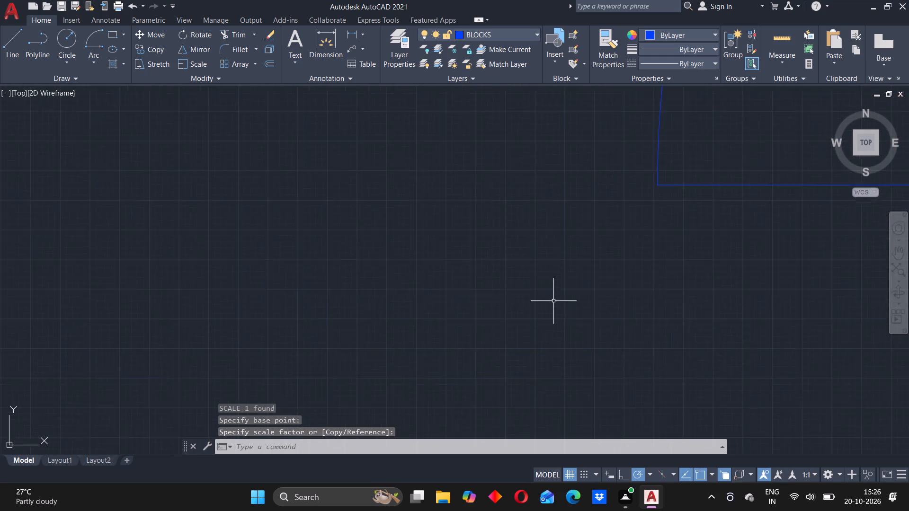
scroll(553, 301, up, 9)
scroll(553, 301, down, 20)
scroll(553, 301, down, 7)
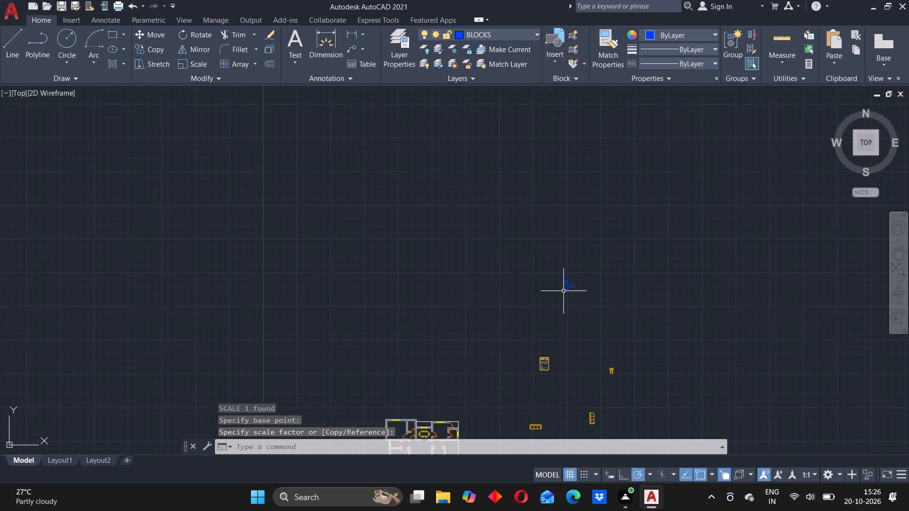
scroll(559, 295, down, 3)
scroll(528, 339, up, 3)
scroll(572, 322, up, 2)
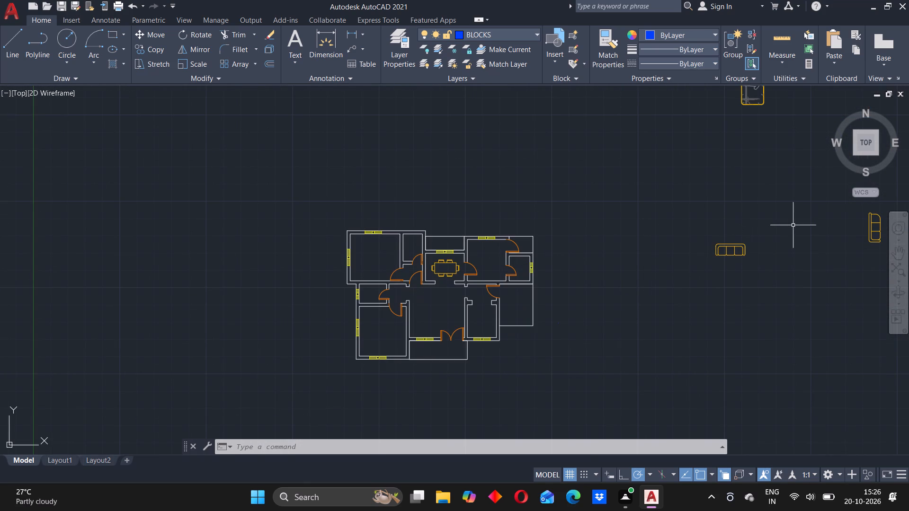
drag(667, 242, 770, 279)
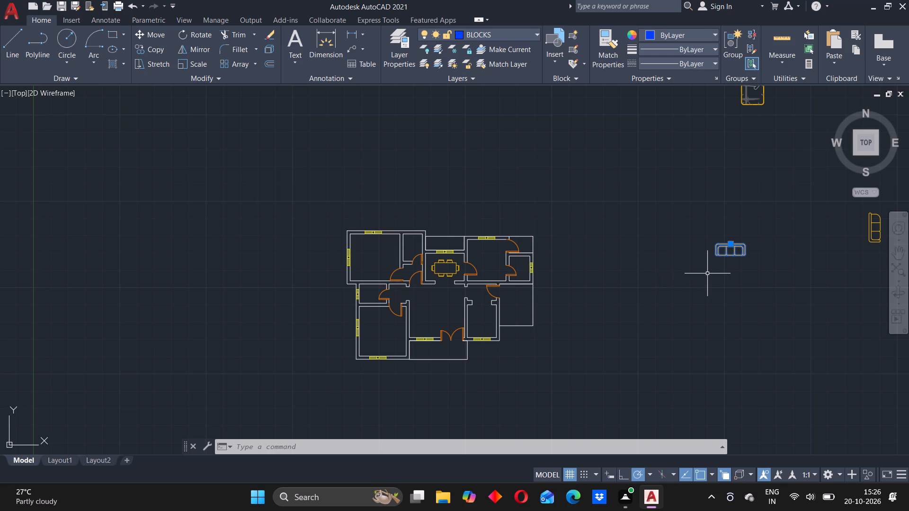
key(m)
key(Return)
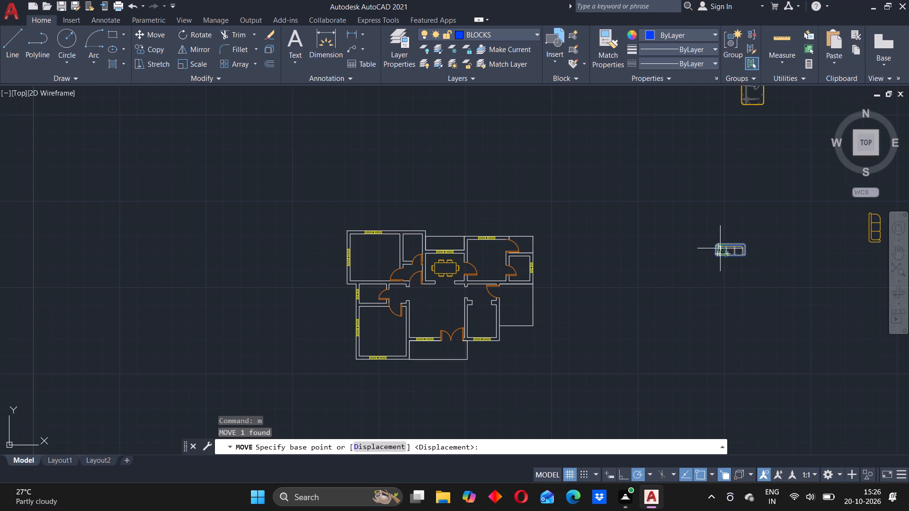
scroll(720, 245, up, 3)
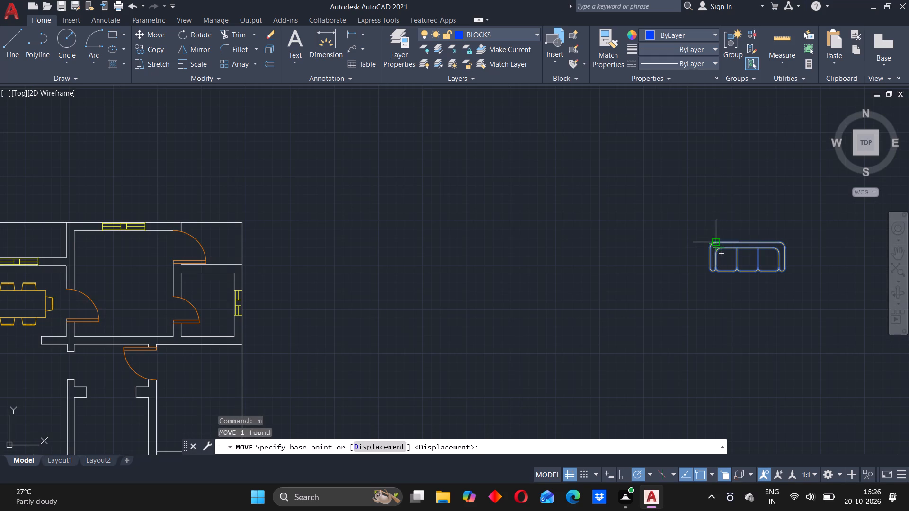
click(745, 241)
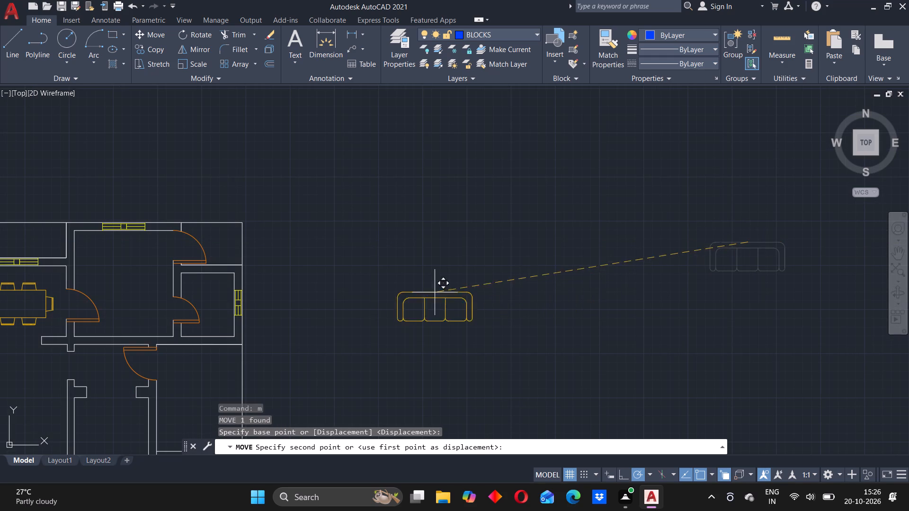
scroll(71, 356, down, 3)
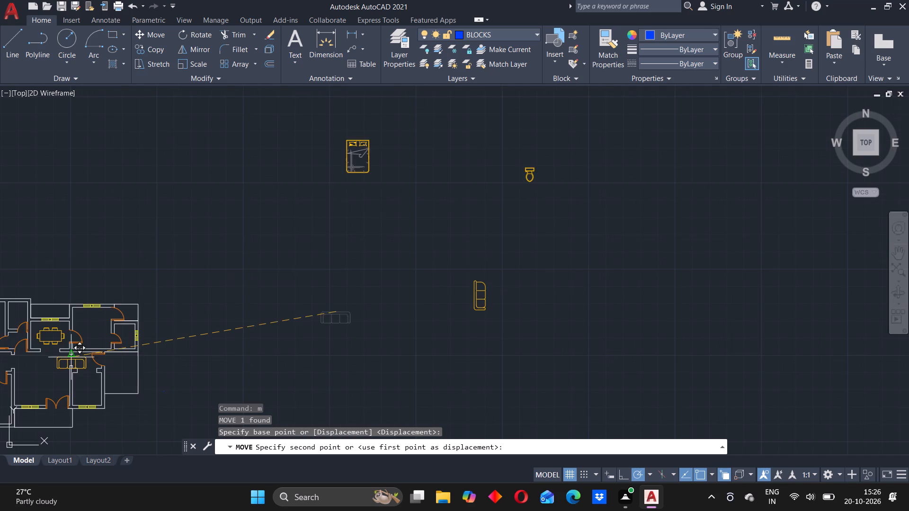
scroll(45, 369, up, 2)
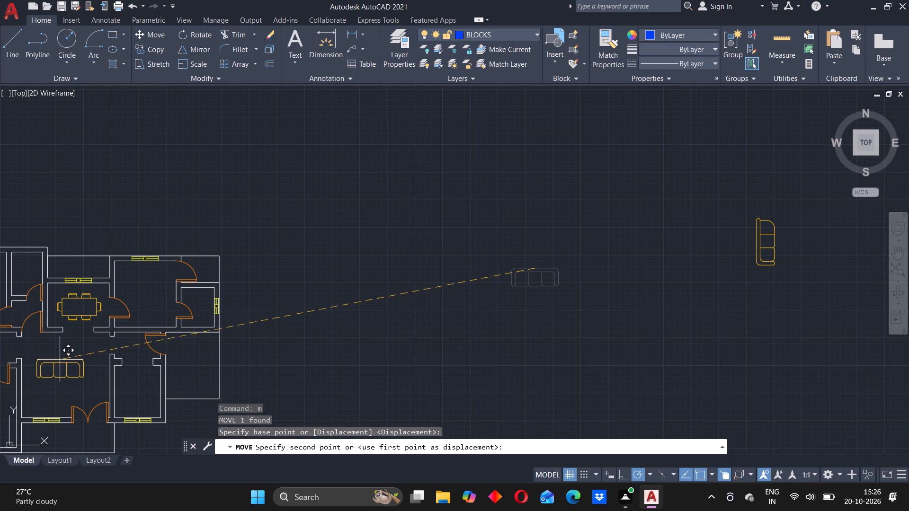
click(62, 358)
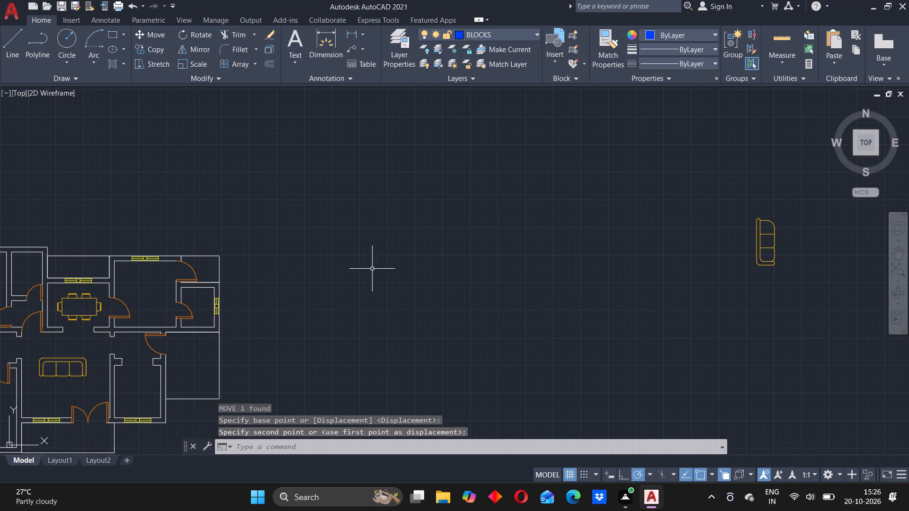
Move the vertical three-seat sofa by the middle of its back to open space closer to the plan's east side.
drag(720, 206, 726, 206)
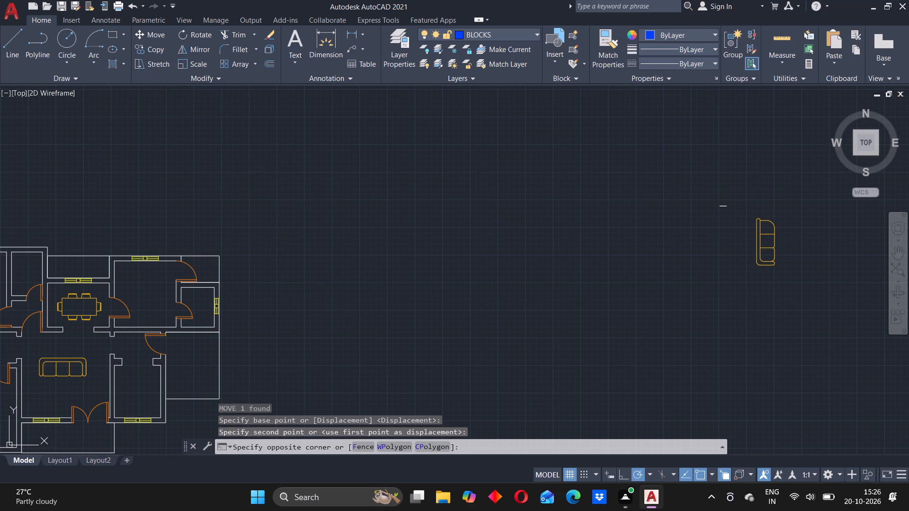
click(792, 282)
key(m)
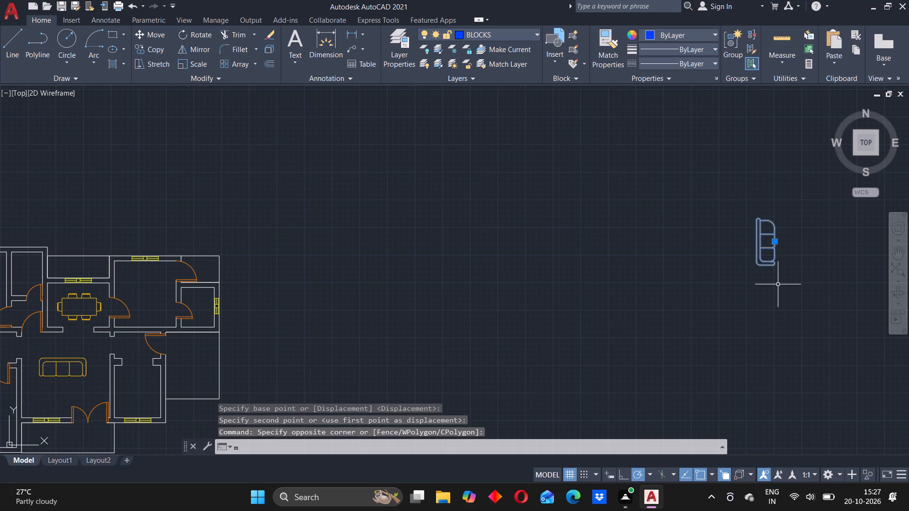
key(Return)
click(756, 242)
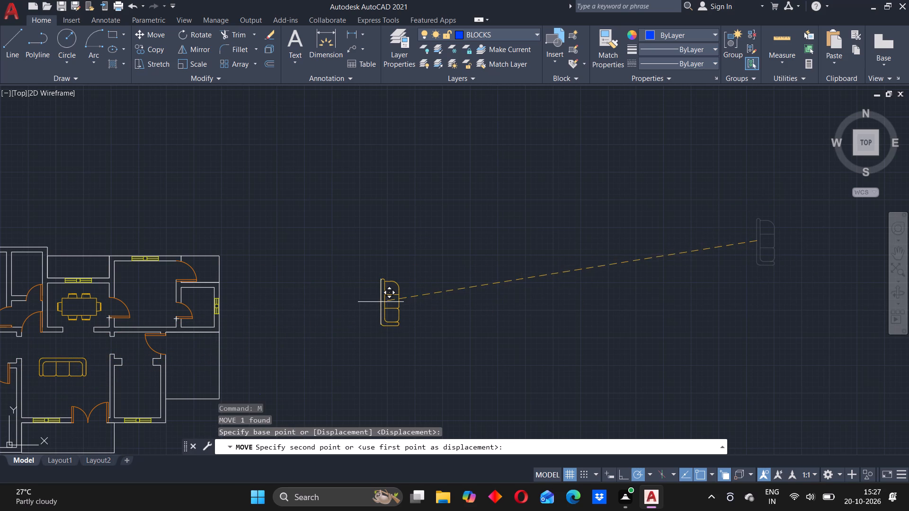
click(381, 302)
Shift the sofa in the central hall slightly up and right, nearer the dining room opening.
click(33, 356)
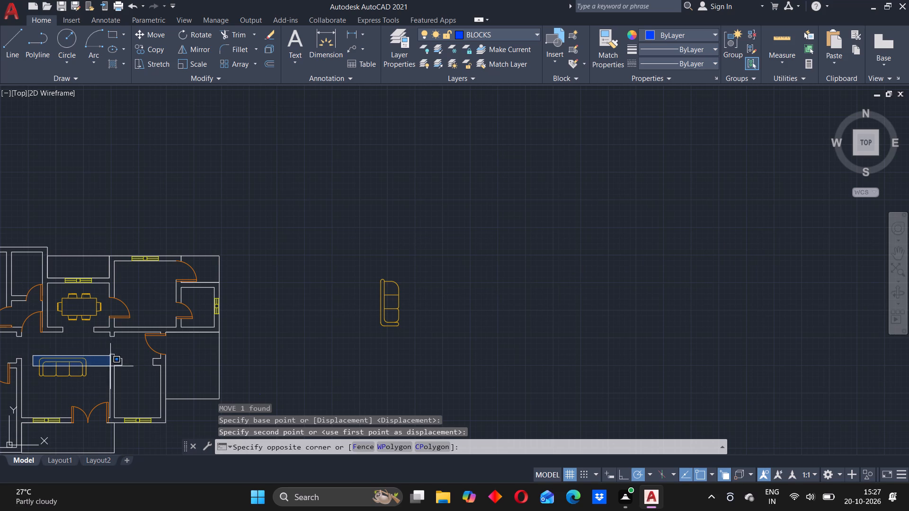
click(91, 383)
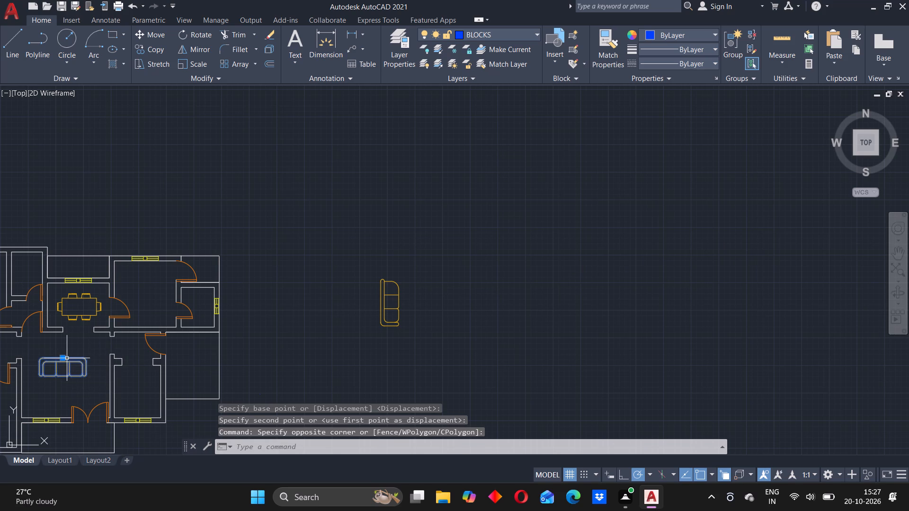
key(m)
key(Return)
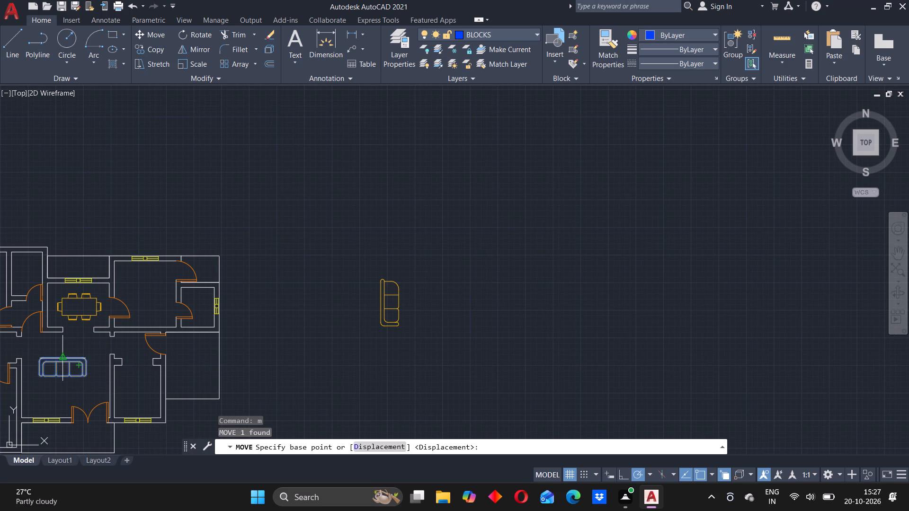
click(61, 359)
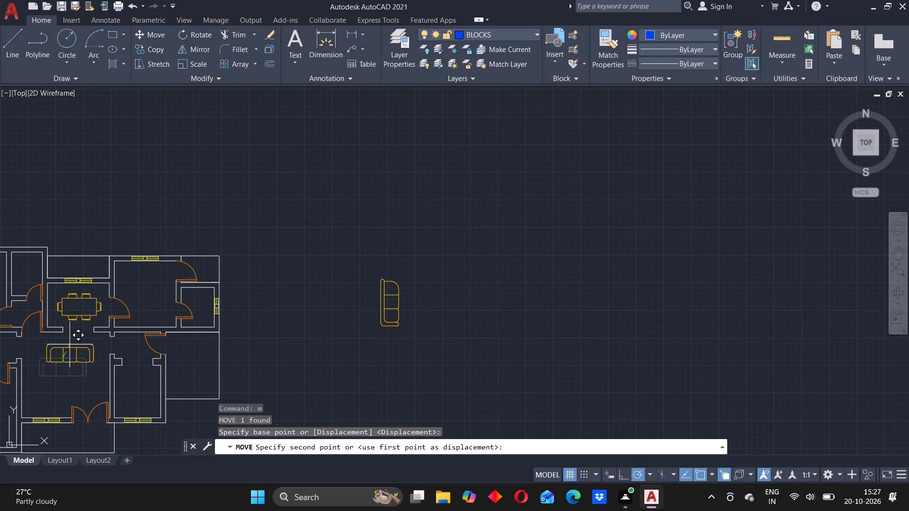
click(70, 344)
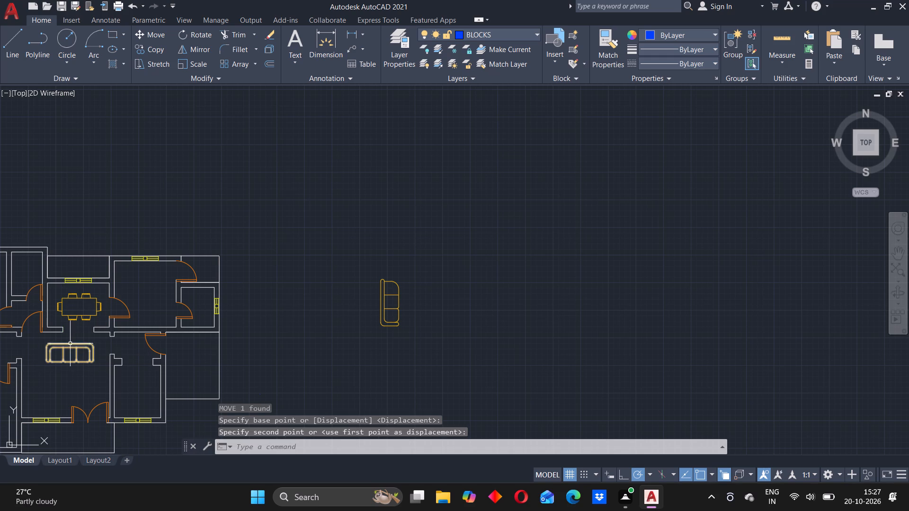
Move the vertical three-seat sofa by the middle of its back into the central hall, below the horizontal sofa.
click(363, 262)
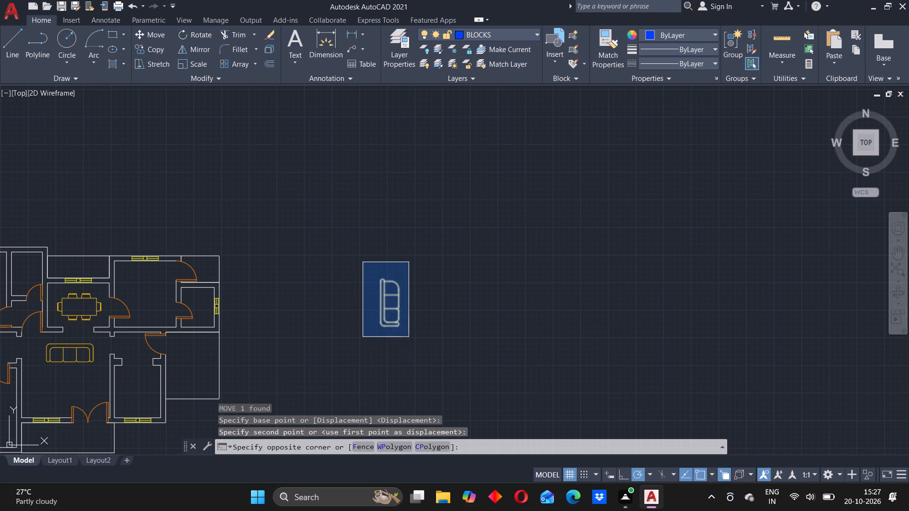
click(409, 337)
key(m)
key(Return)
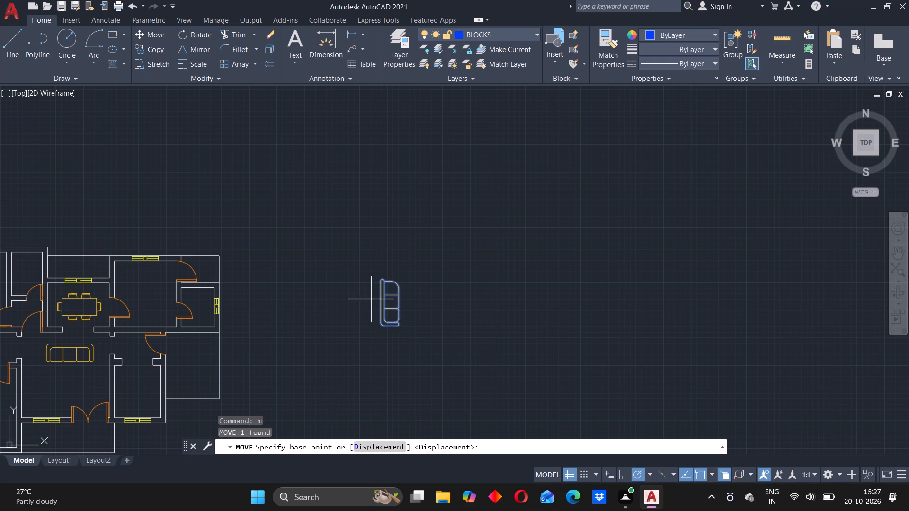
click(381, 305)
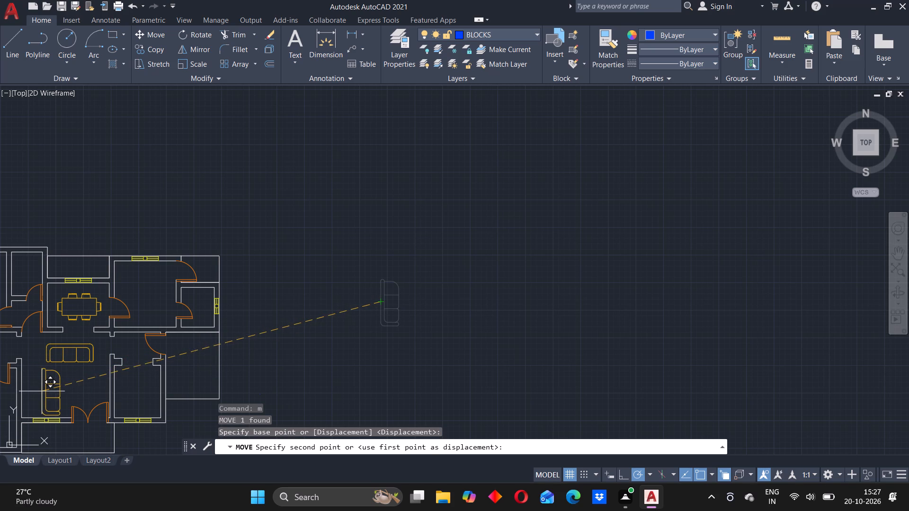
click(45, 389)
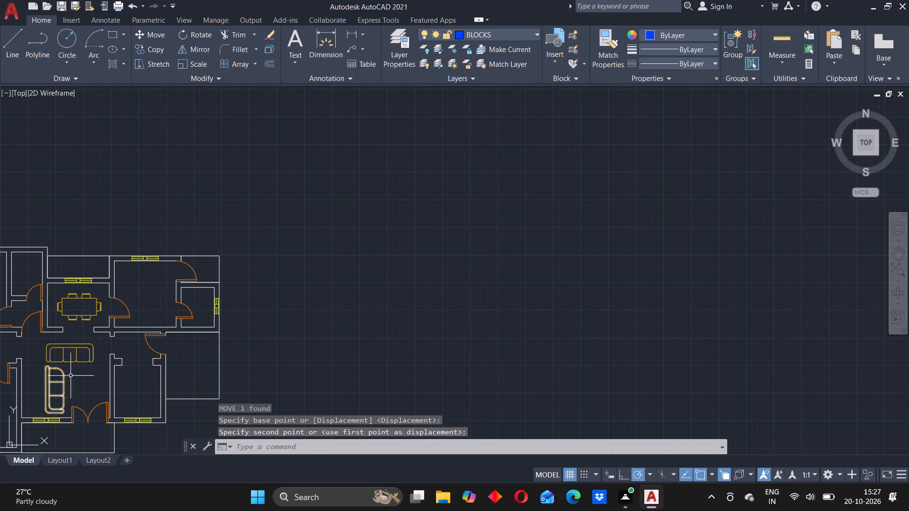
Shift the vertical sofa about 685 units west, closer to the central hall's west wall.
click(36, 364)
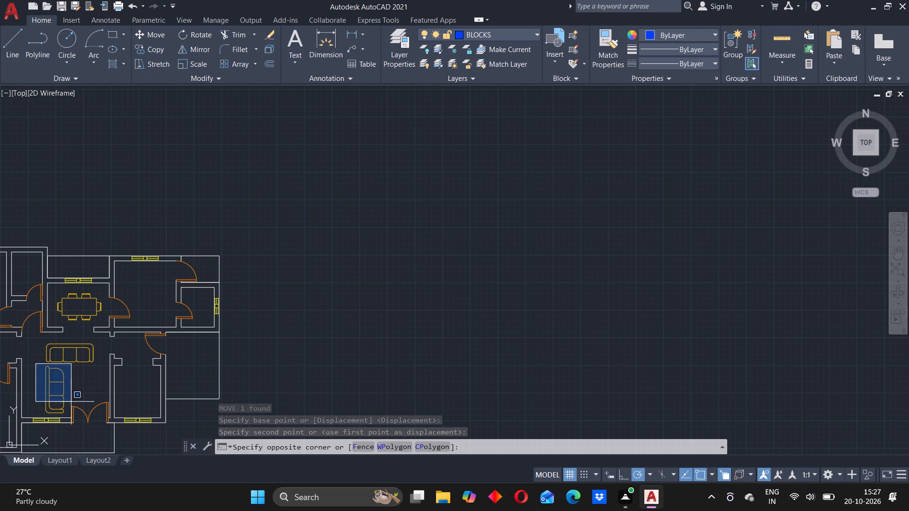
click(72, 414)
key(m)
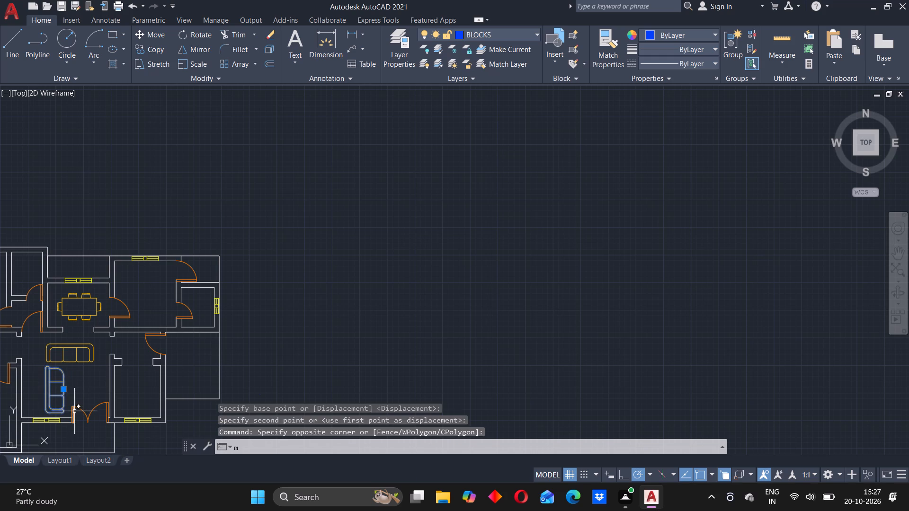
key(Return)
click(45, 388)
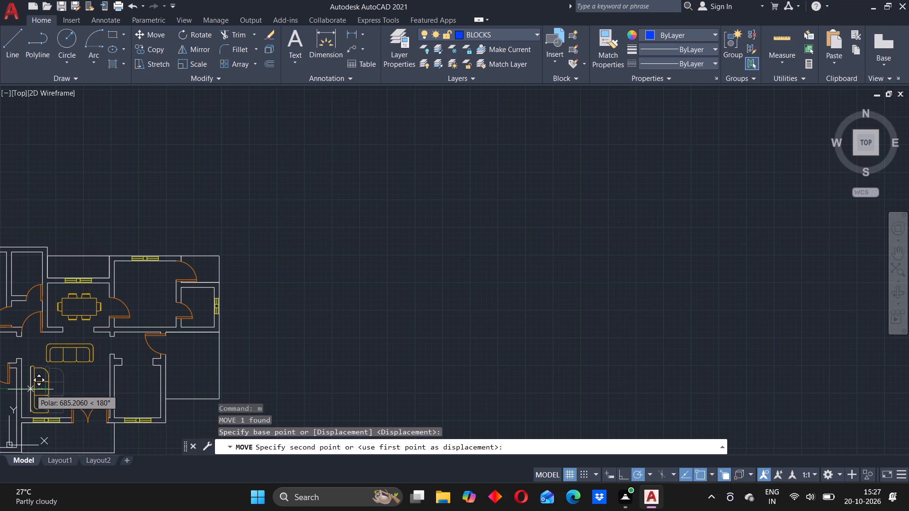
click(30, 389)
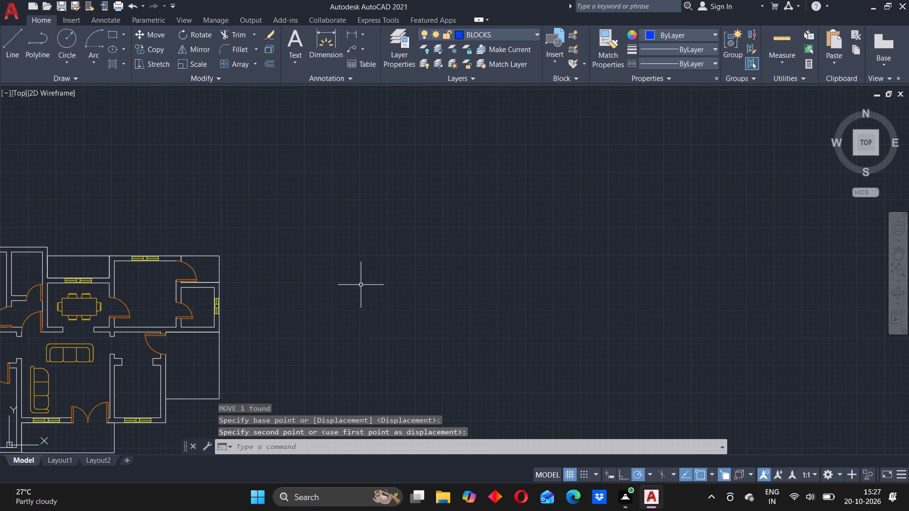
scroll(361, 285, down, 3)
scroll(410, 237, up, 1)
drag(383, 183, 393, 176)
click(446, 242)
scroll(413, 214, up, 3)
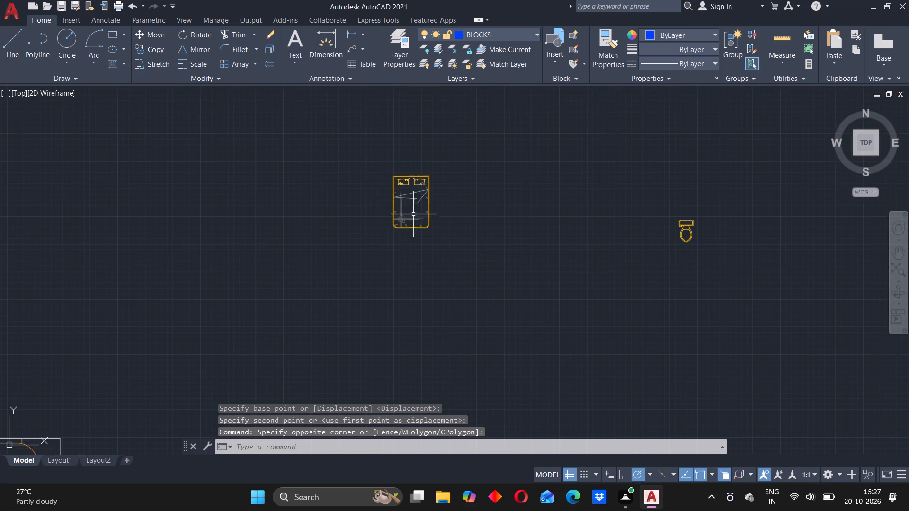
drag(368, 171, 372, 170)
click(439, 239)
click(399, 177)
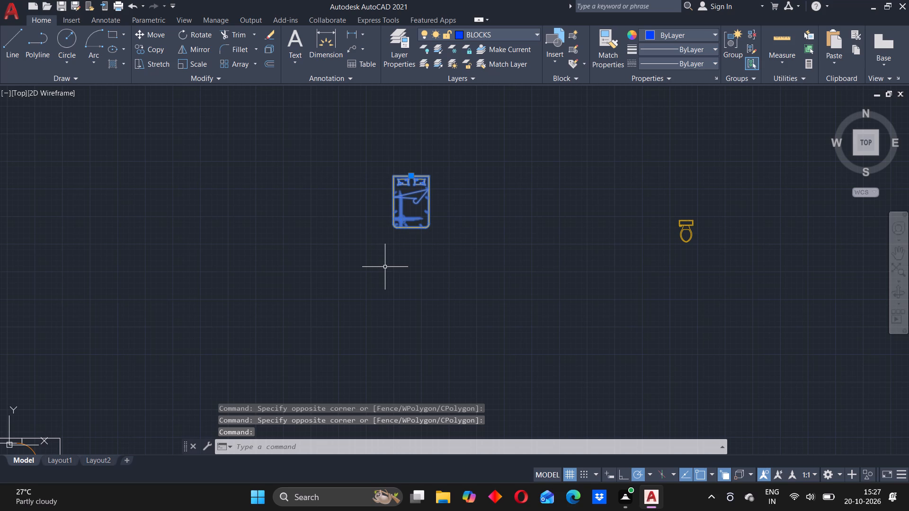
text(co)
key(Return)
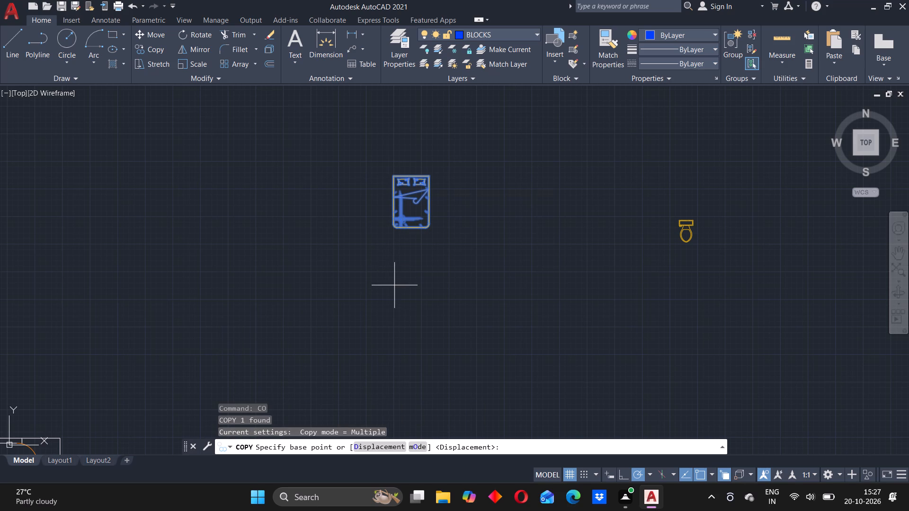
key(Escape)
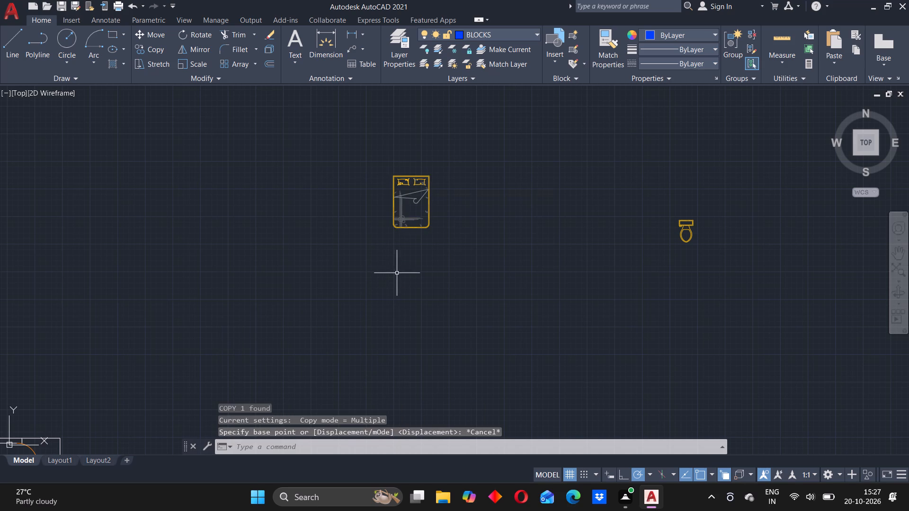
Mirror the double bed block across a horizontal line along its foot edge, keeping the source bed.
click(402, 186)
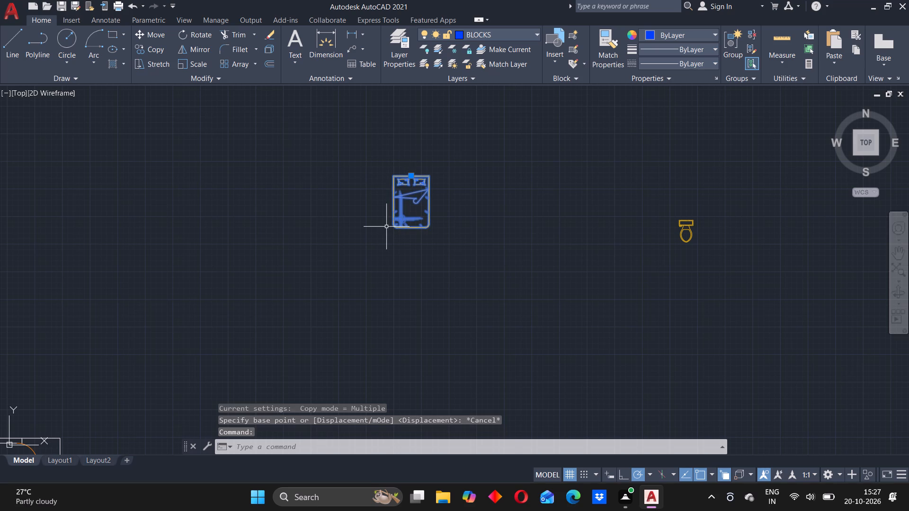
text(mi)
key(Return)
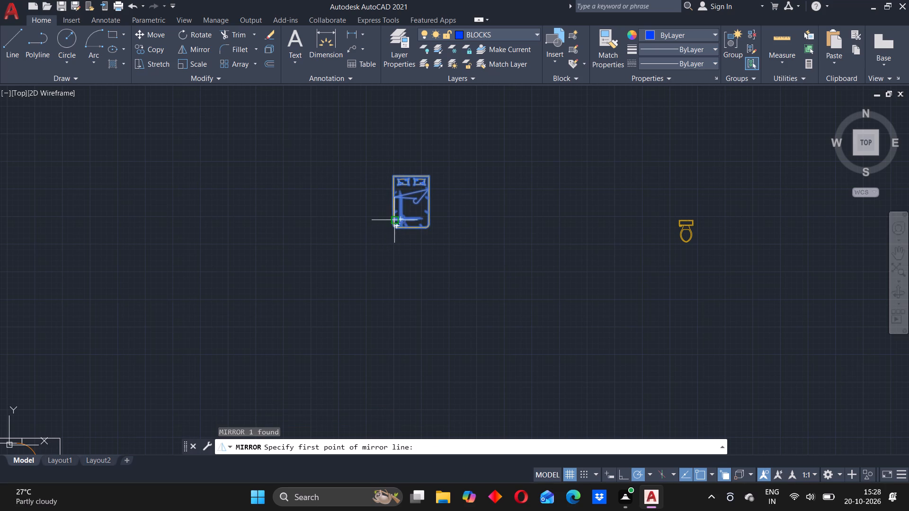
scroll(394, 221, up, 4)
click(401, 238)
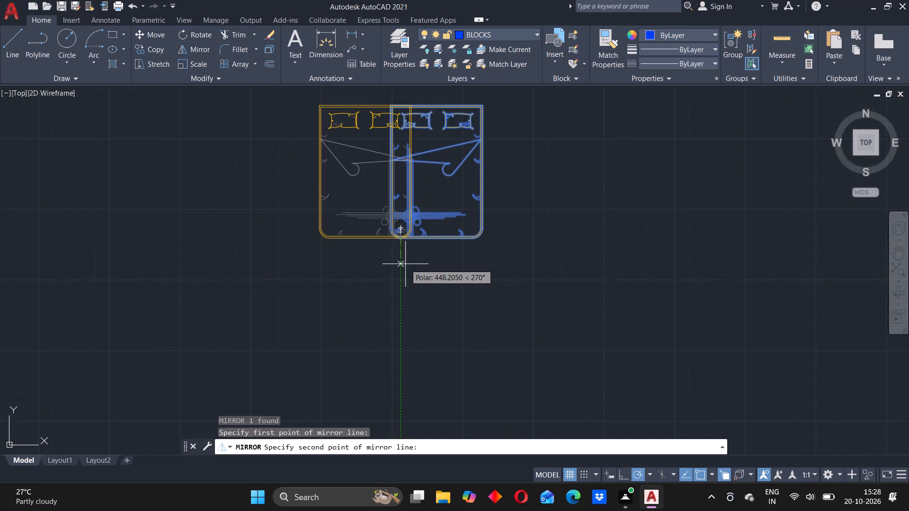
click(360, 239)
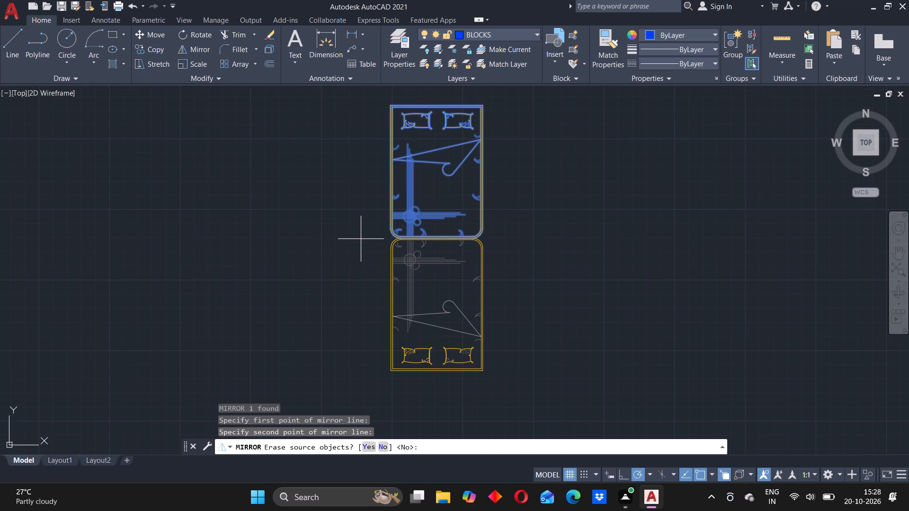
right_click(360, 237)
click(379, 295)
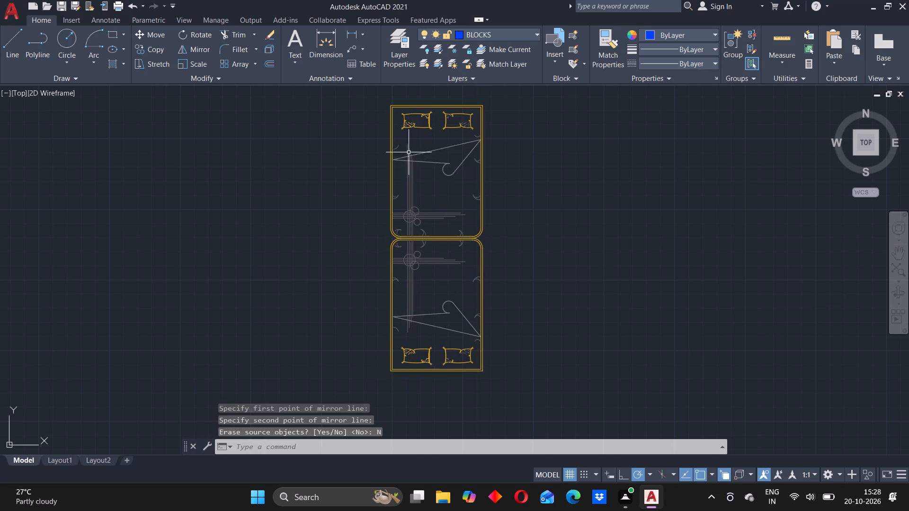
Move the original bed by its headboard midpoint into the northwest bedroom, with the headboard near the north window.
click(409, 151)
scroll(374, 224, down, 8)
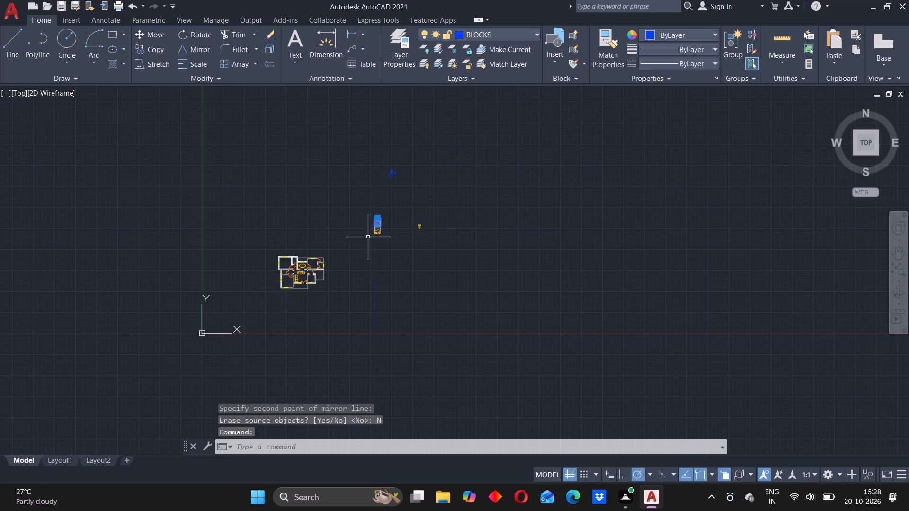
scroll(359, 235, up, 2)
key(m)
key(Return)
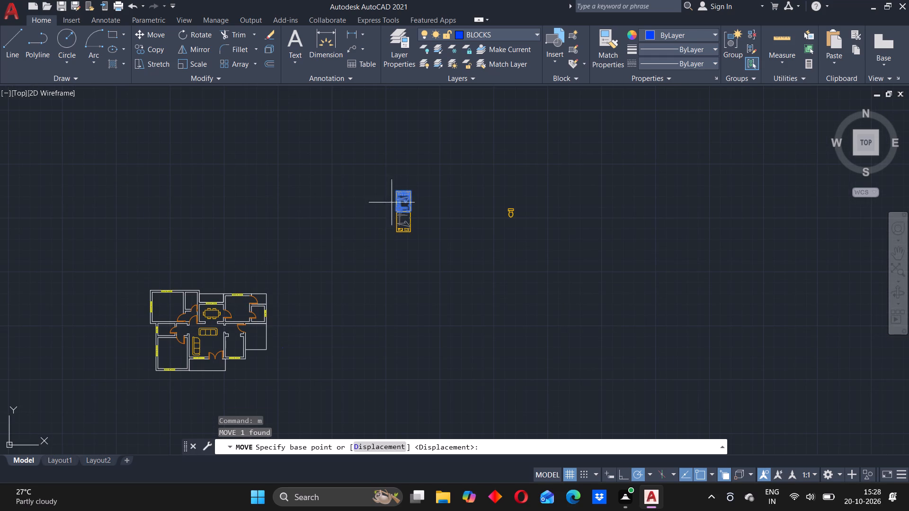
scroll(398, 192, up, 6)
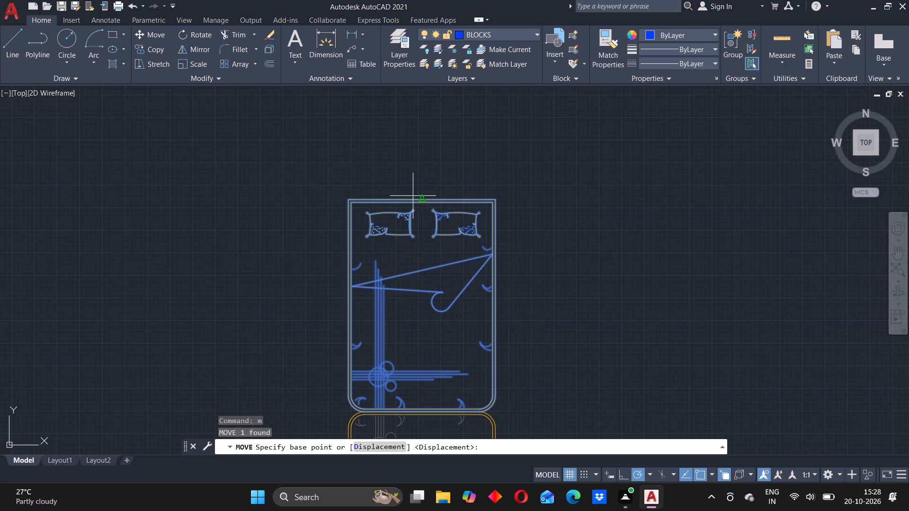
click(421, 202)
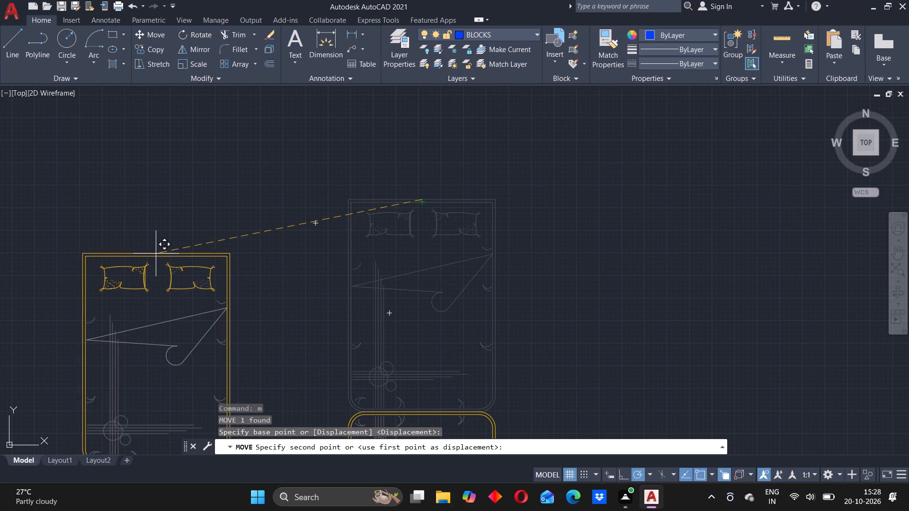
scroll(156, 251, down, 6)
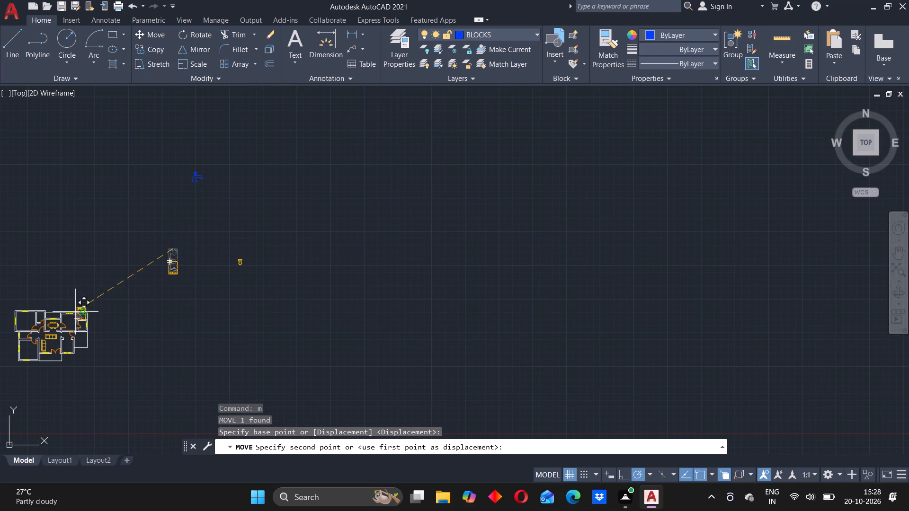
scroll(33, 326, up, 3)
middle_drag(33, 326, 168, 289)
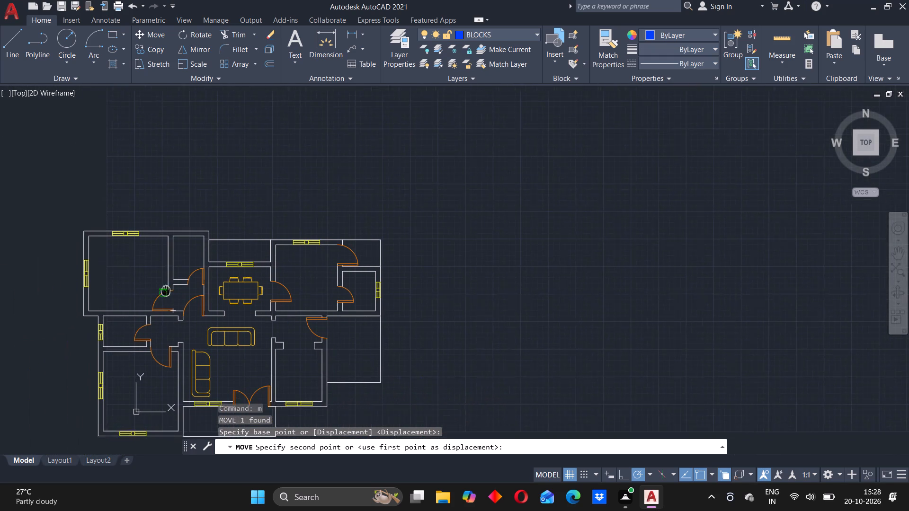
middle_drag(168, 289, 169, 288)
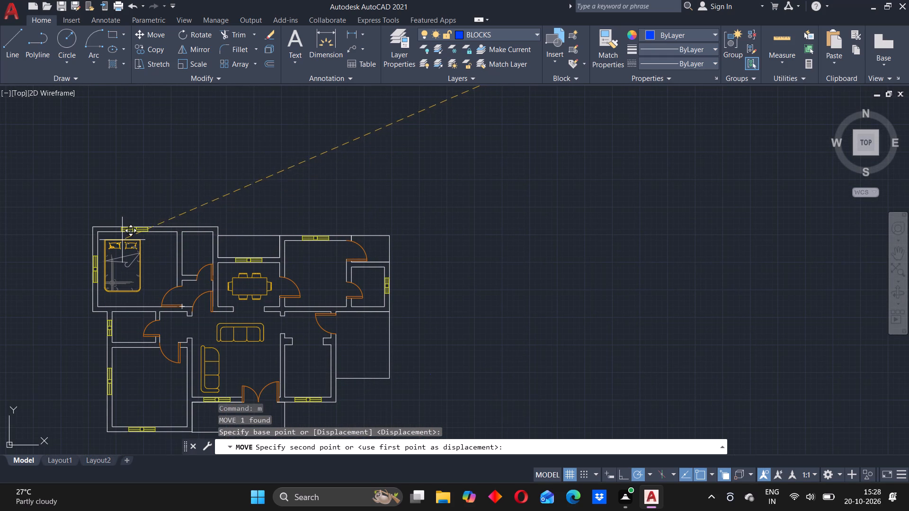
click(122, 238)
Move the mirrored bed by its headboard midpoint into the southwest bedroom, with the headboard near the south window.
click(444, 220)
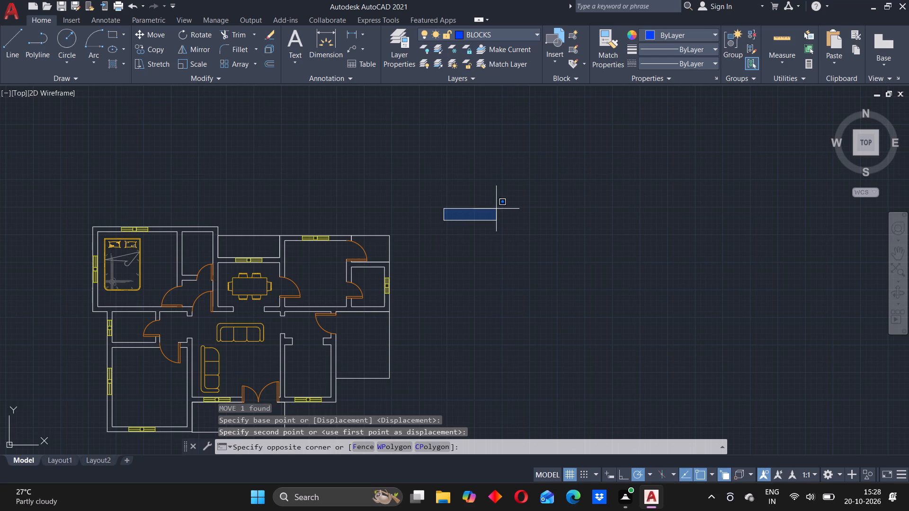
scroll(497, 209, down, 2)
click(604, 130)
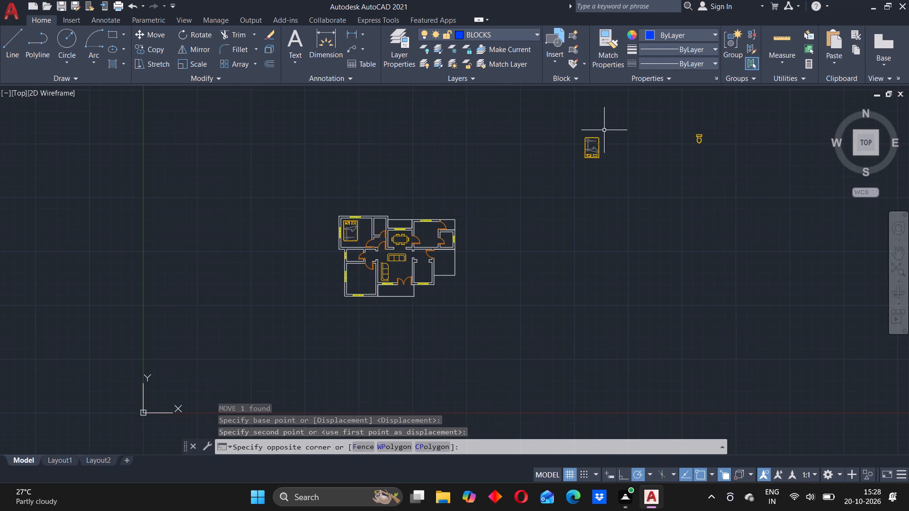
click(589, 145)
key(m)
key(Return)
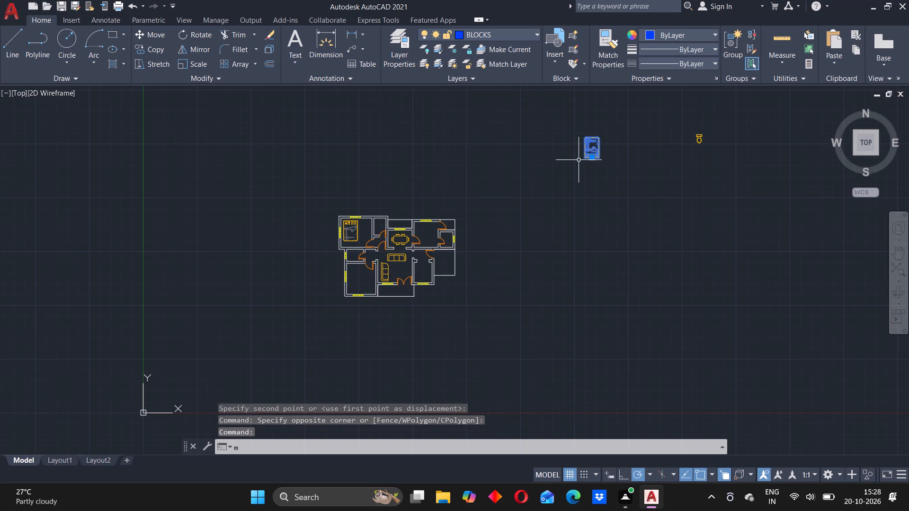
scroll(597, 159, up, 5)
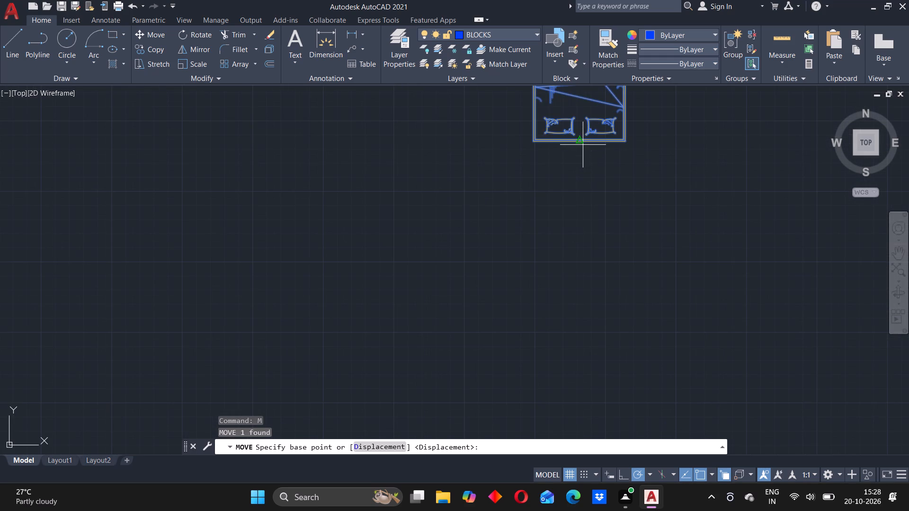
click(583, 143)
scroll(202, 305, down, 8)
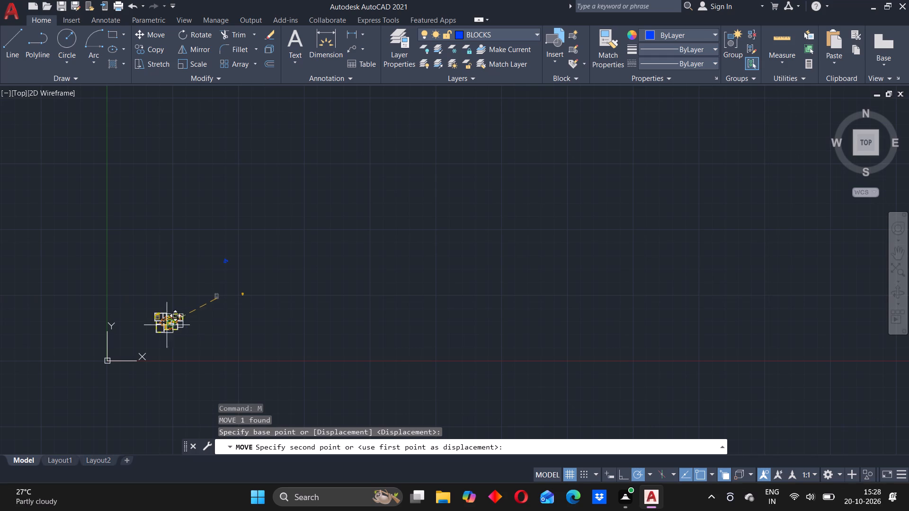
scroll(153, 329, up, 7)
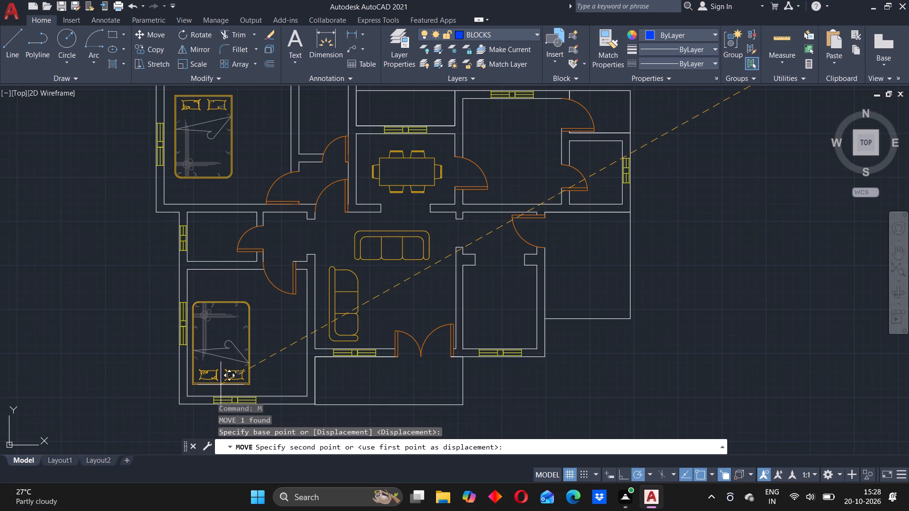
click(221, 378)
Move the toilet block into the small bathroom east of the northwest bedroom, with its tank near the north wall.
scroll(373, 296, down, 2)
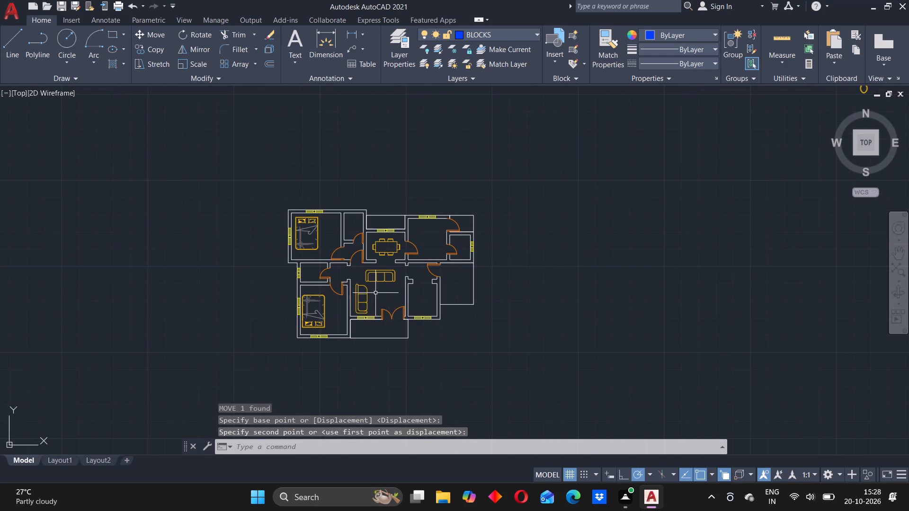
scroll(617, 224, down, 2)
scroll(719, 164, up, 2)
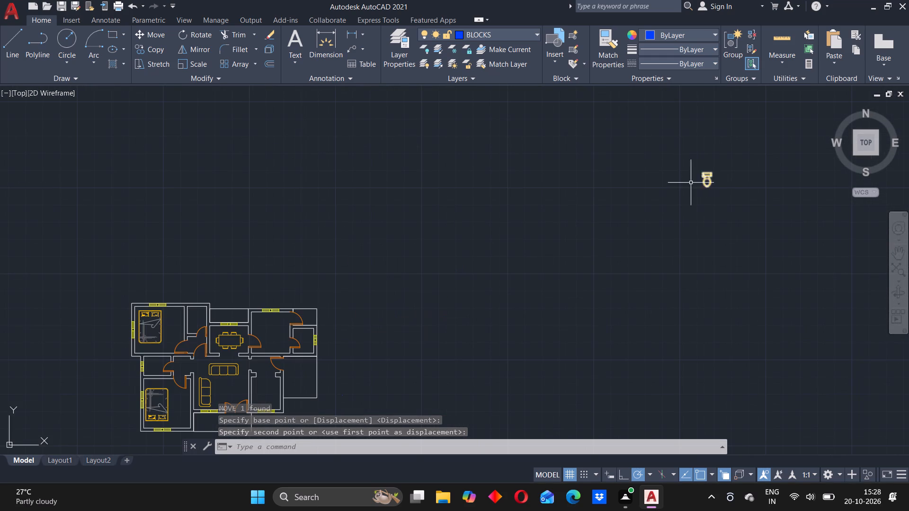
click(693, 169)
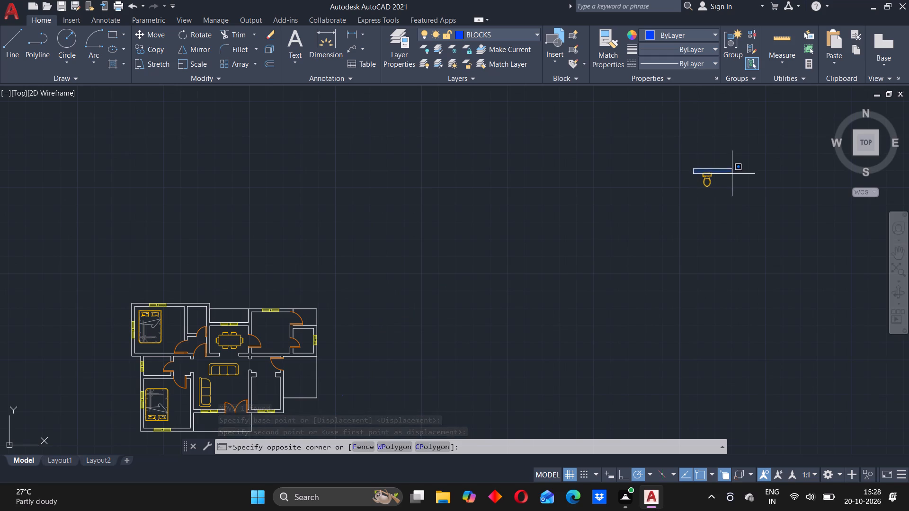
click(723, 194)
key(m)
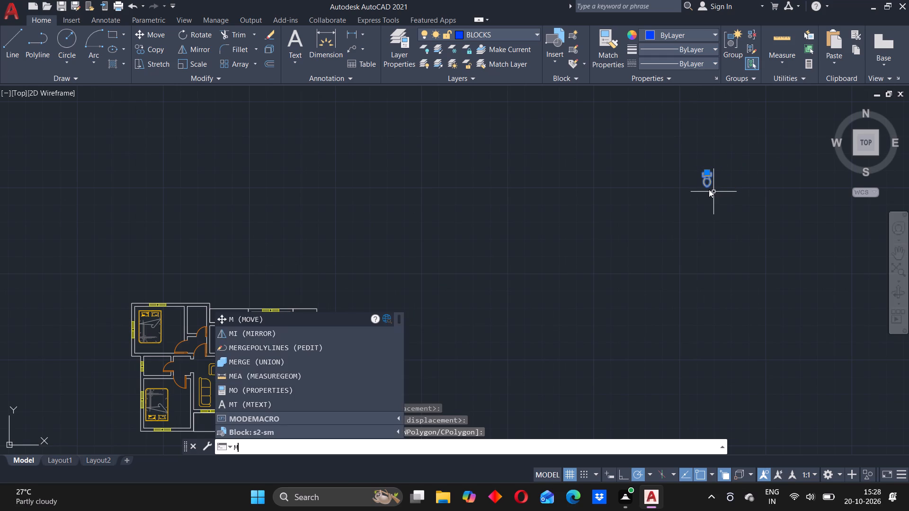
key(Return)
click(702, 181)
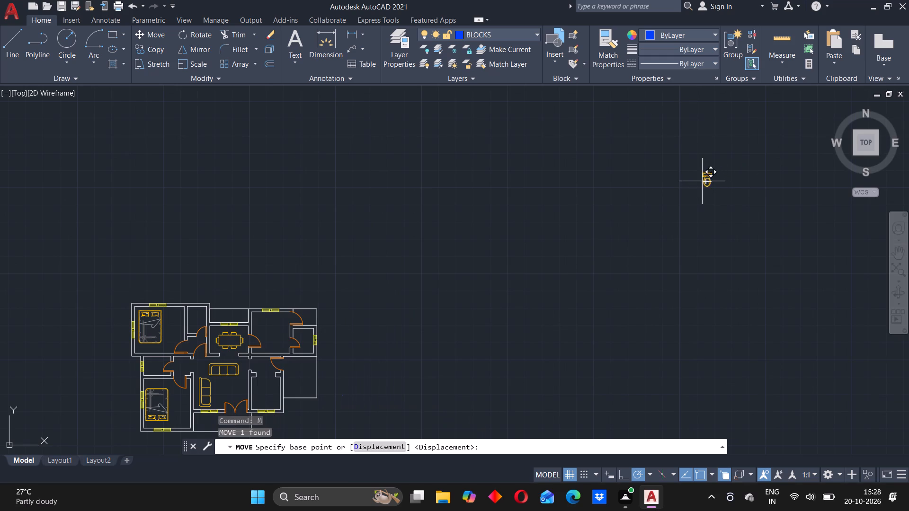
scroll(184, 331, up, 3)
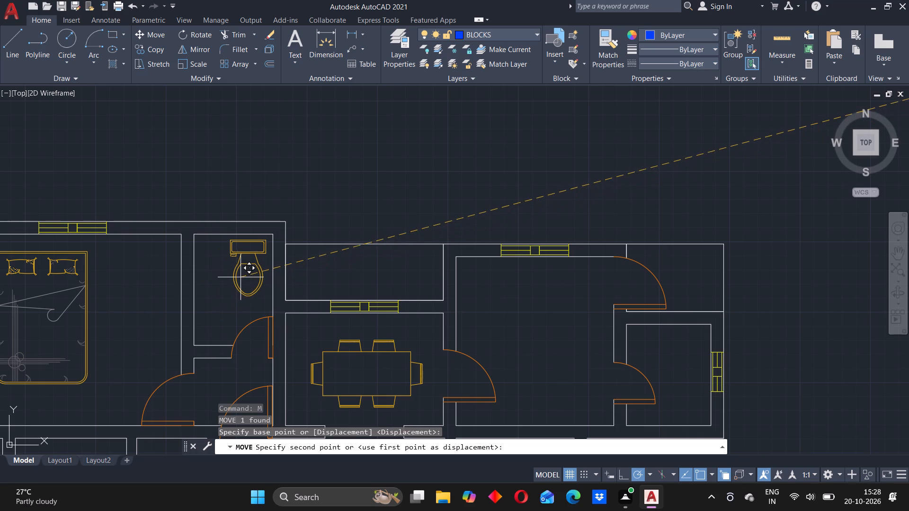
click(241, 277)
Move the blue tap block into the bathroom with the toilet, with its base near the south wall beside the door.
scroll(235, 283, down, 3)
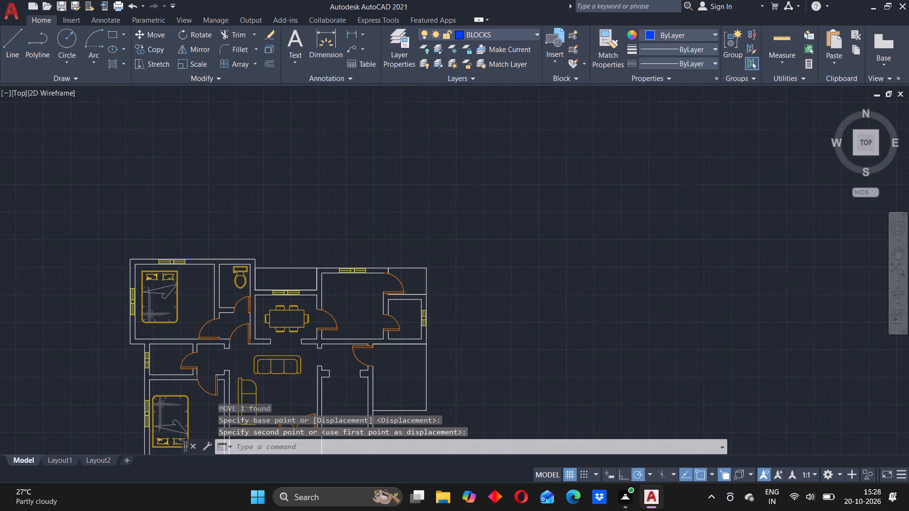
middle_drag(247, 336, 255, 304)
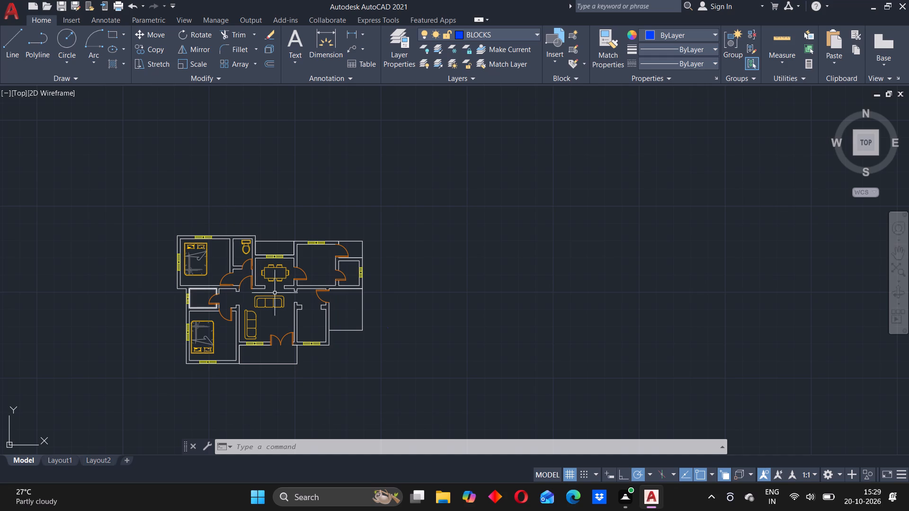
scroll(329, 264, up, 1)
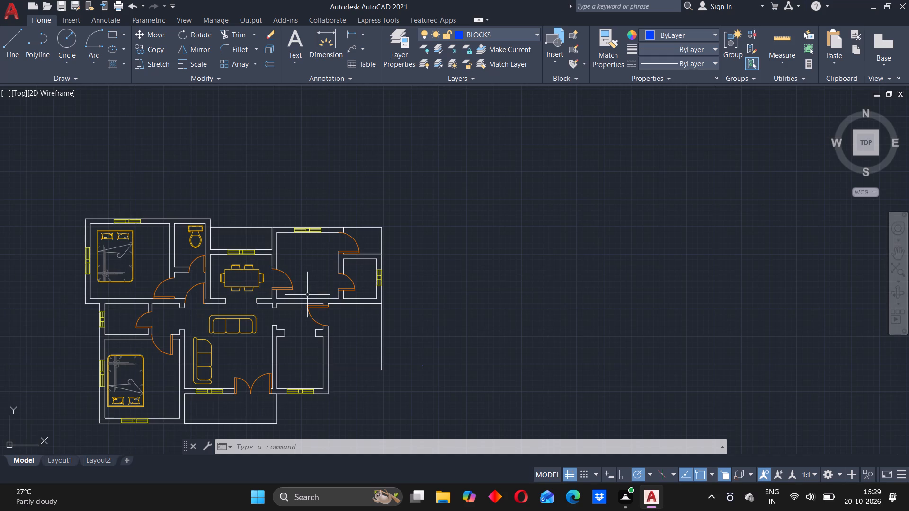
scroll(597, 189, up, 3)
scroll(597, 189, down, 8)
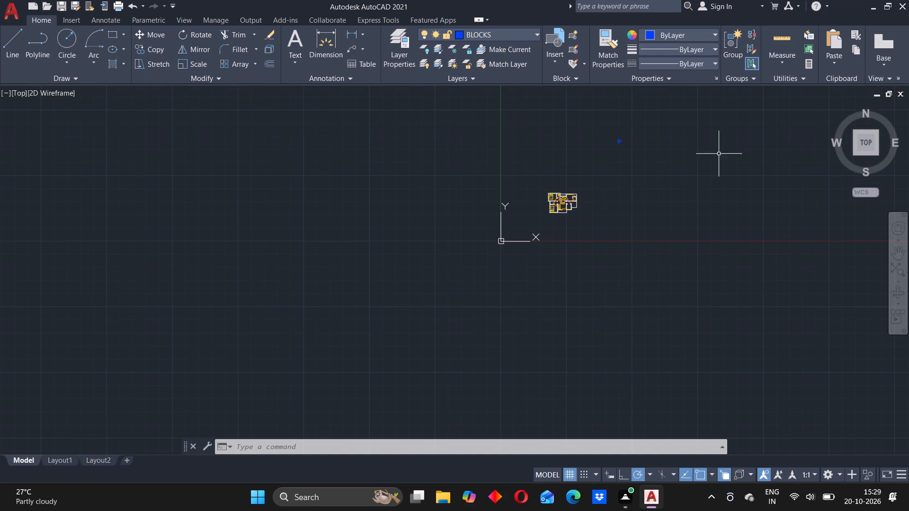
scroll(611, 143, up, 2)
click(634, 138)
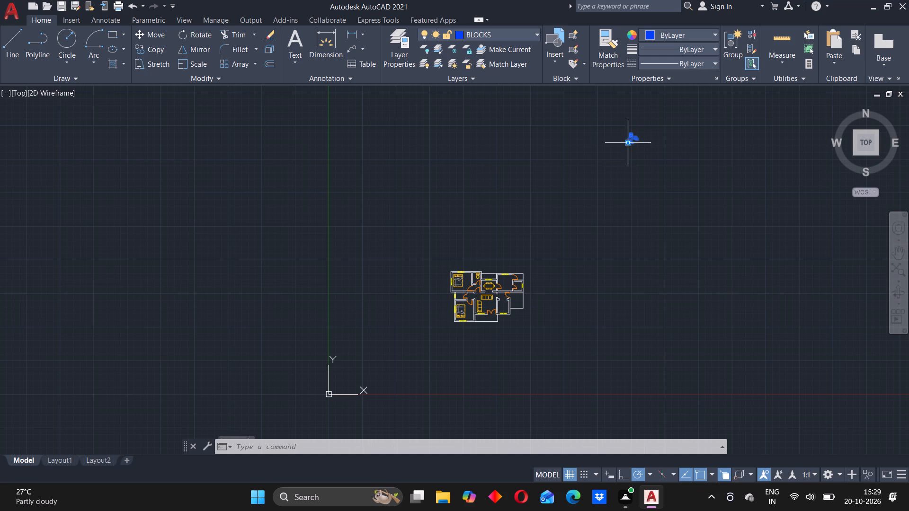
key(m)
key(Return)
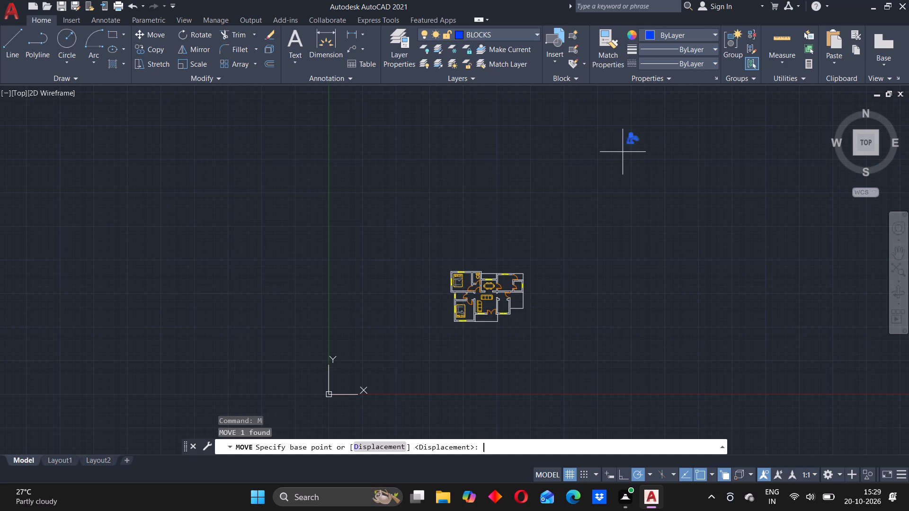
drag(630, 145, 472, 279)
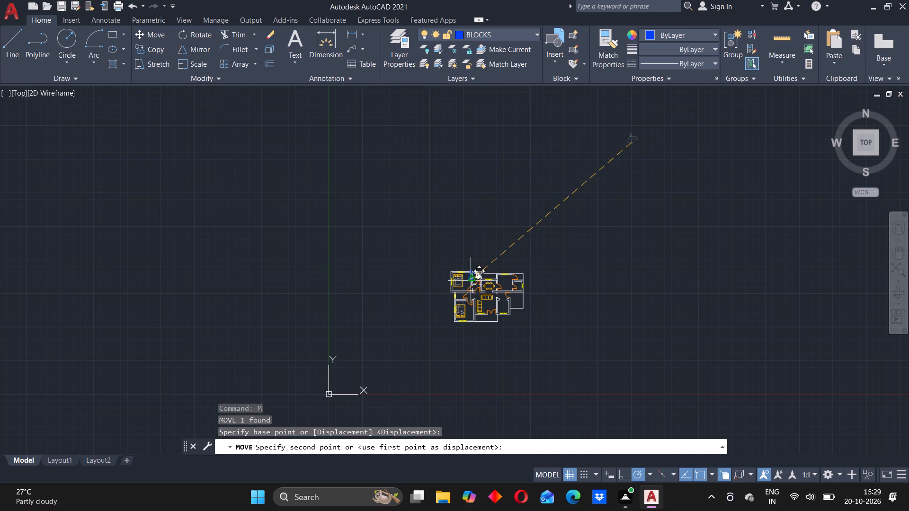
scroll(469, 287, up, 7)
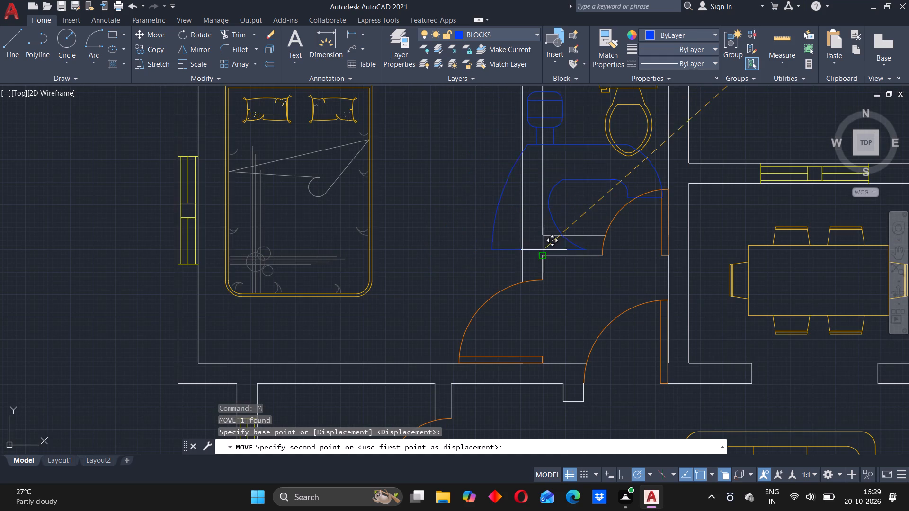
click(598, 230)
Scale the tap block down about its southwest base corner so it fits in the bathroom's southwest corner.
scroll(585, 226, up, 4)
scroll(585, 226, down, 2)
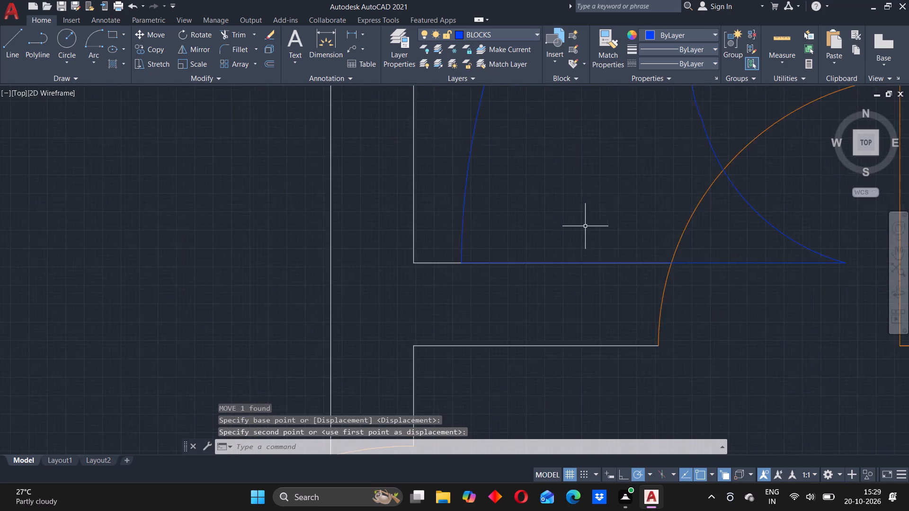
scroll(585, 226, down, 2)
click(563, 179)
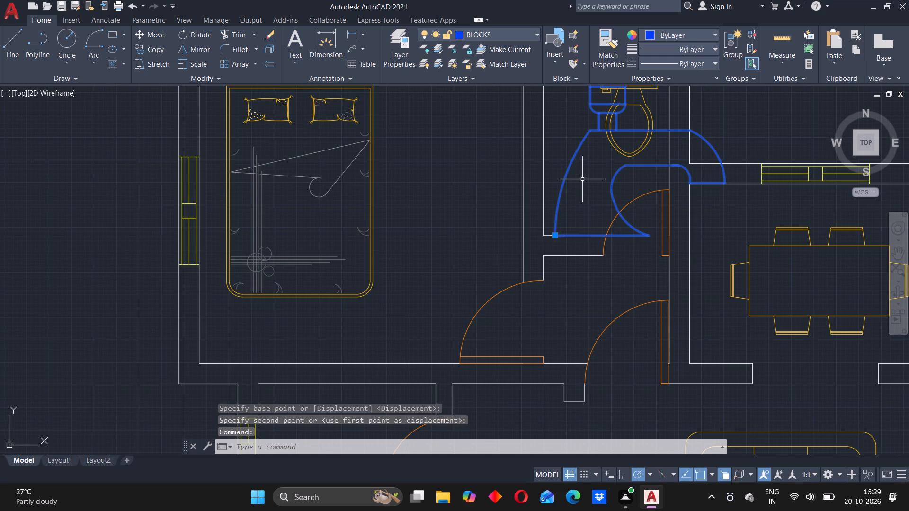
text(sca)
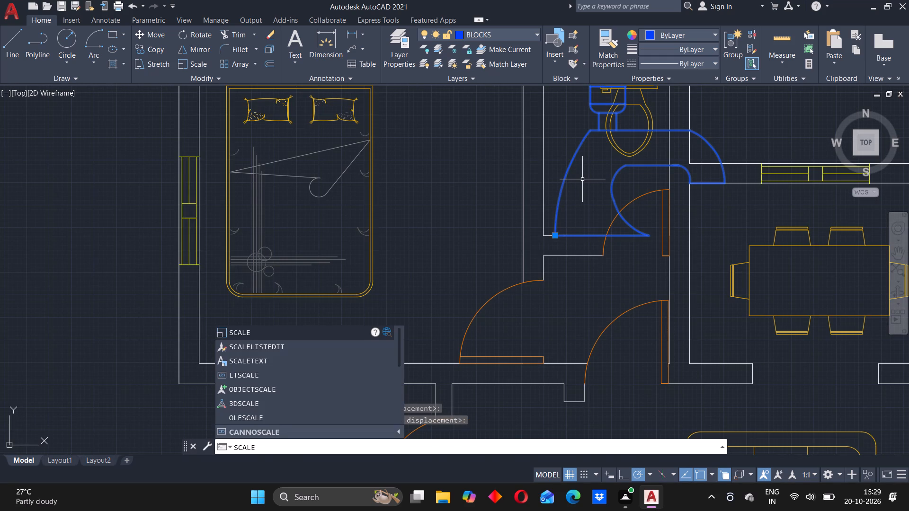
key(Return)
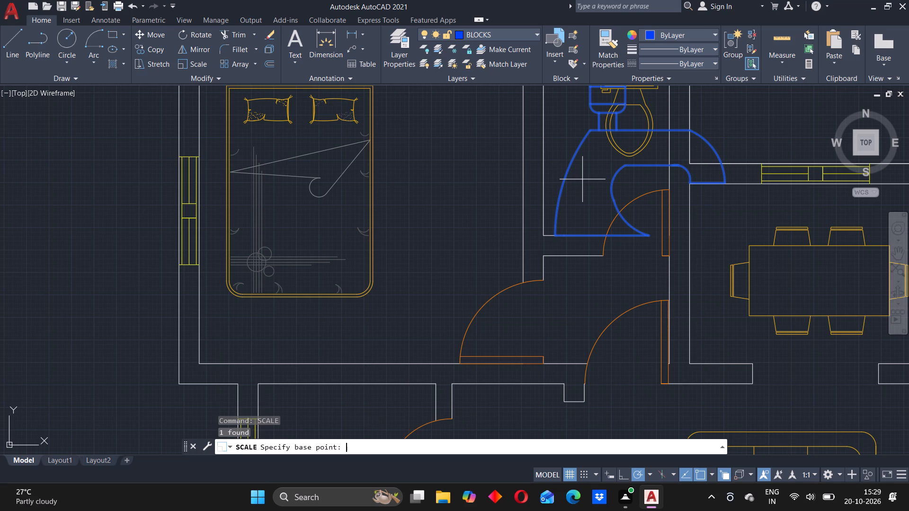
click(556, 236)
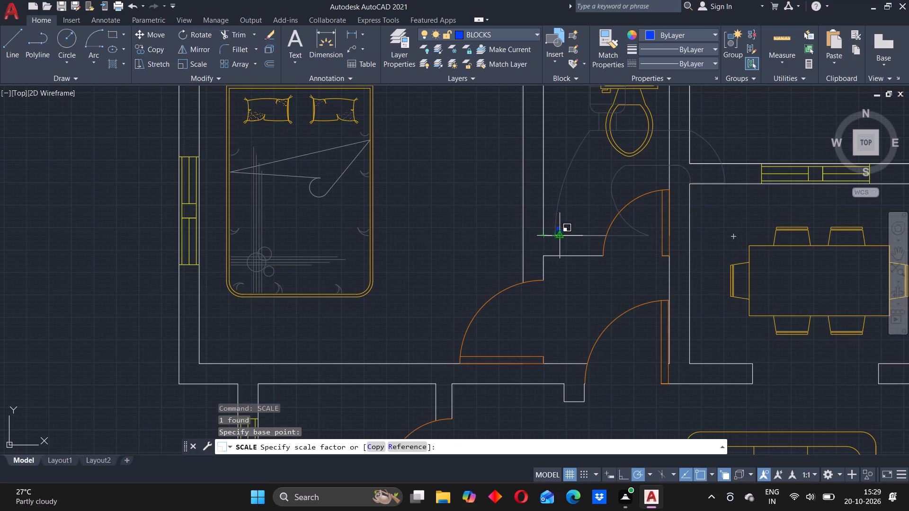
click(570, 234)
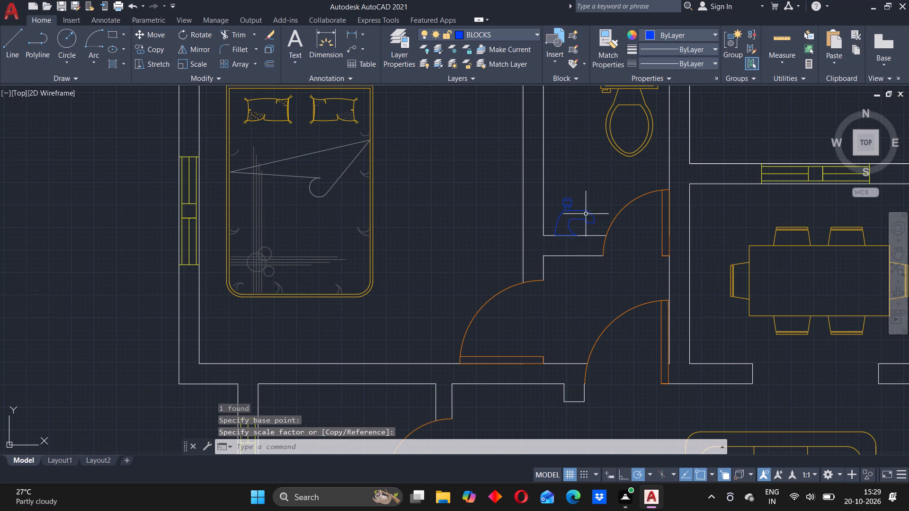
Mirror the horizontal sofa across a diagonal line running southwest from its southeast corner, keeping the source sofa.
scroll(591, 207, down, 3)
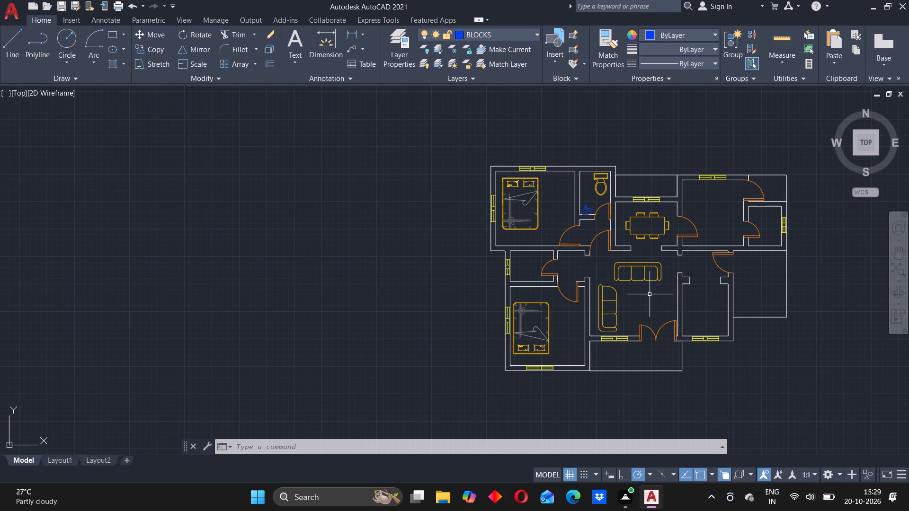
scroll(648, 294, down, 1)
scroll(631, 284, up, 2)
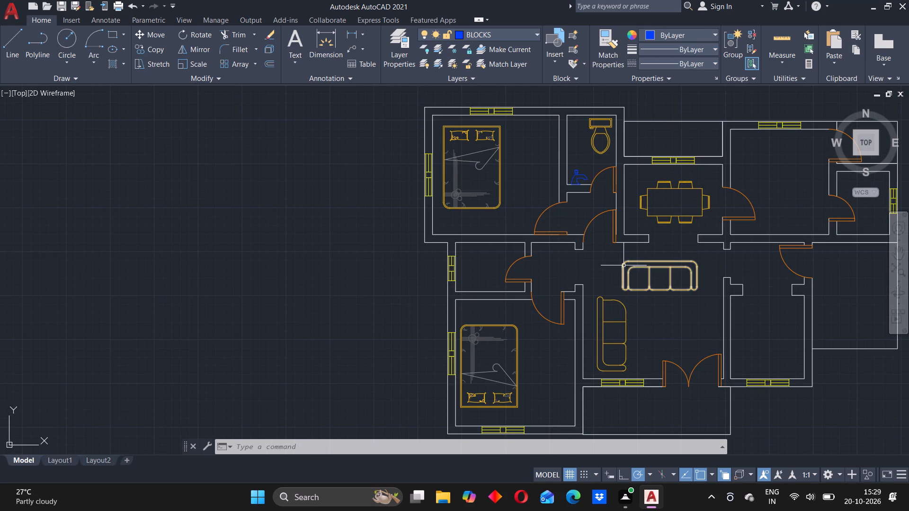
click(624, 265)
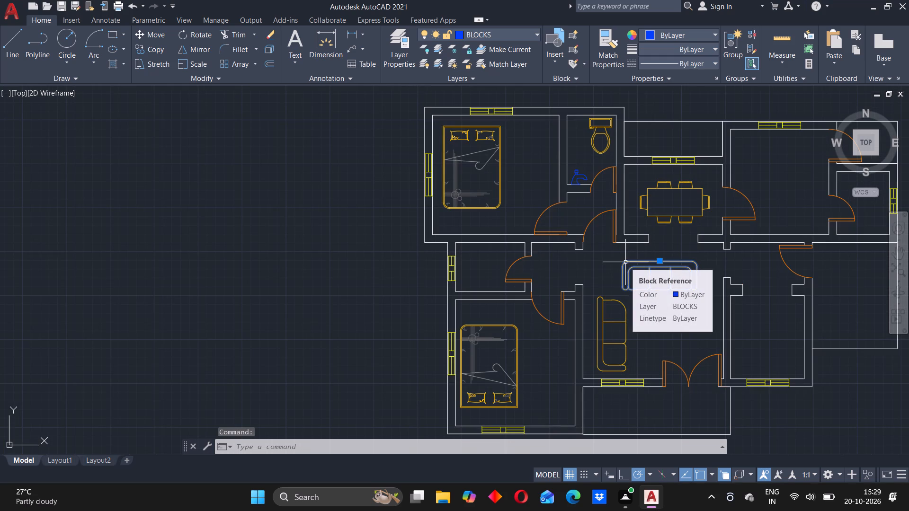
key(comma)
key(BackSpace)
text(mi)
key(Return)
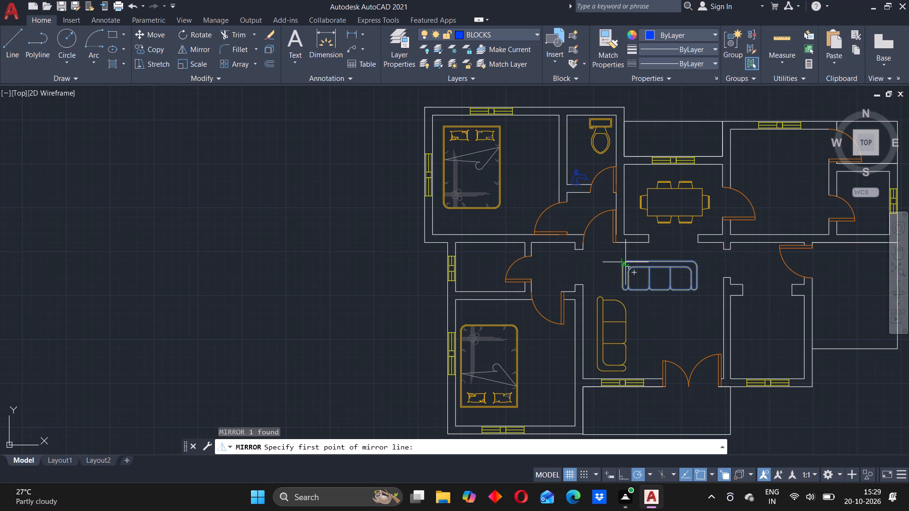
click(697, 292)
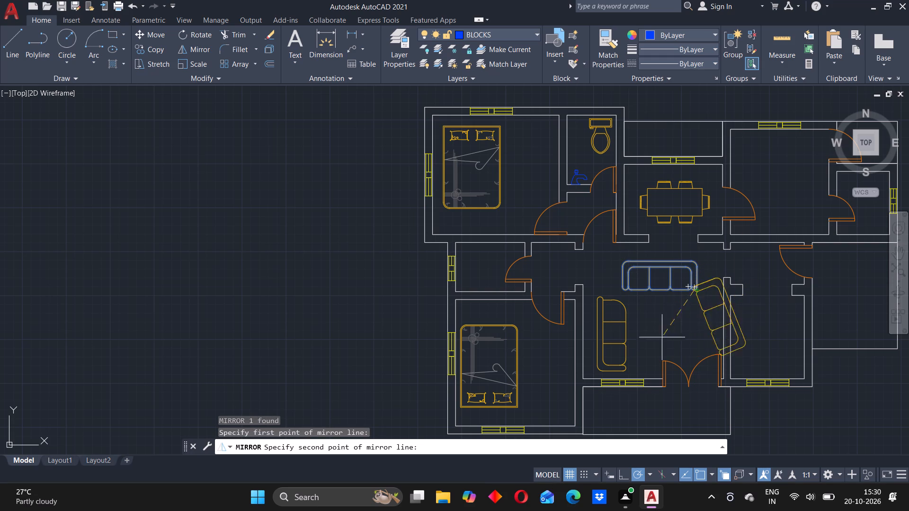
click(637, 347)
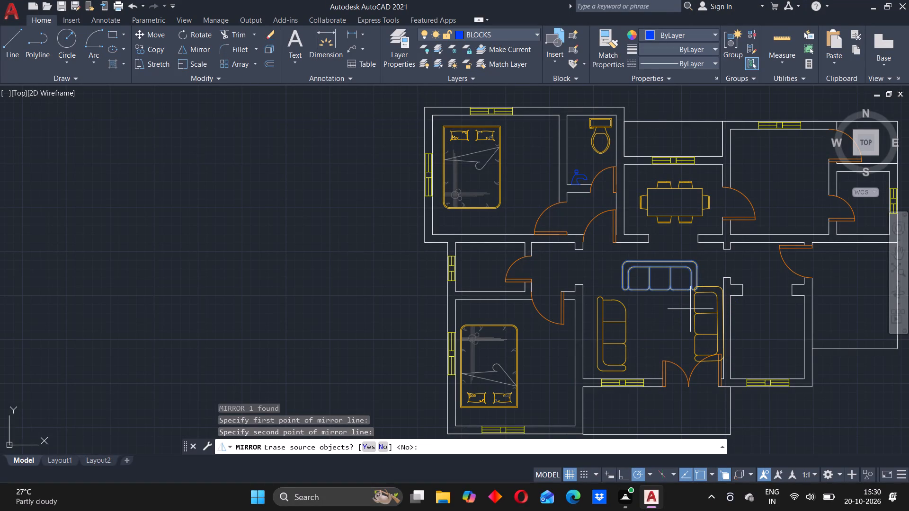
click(677, 310)
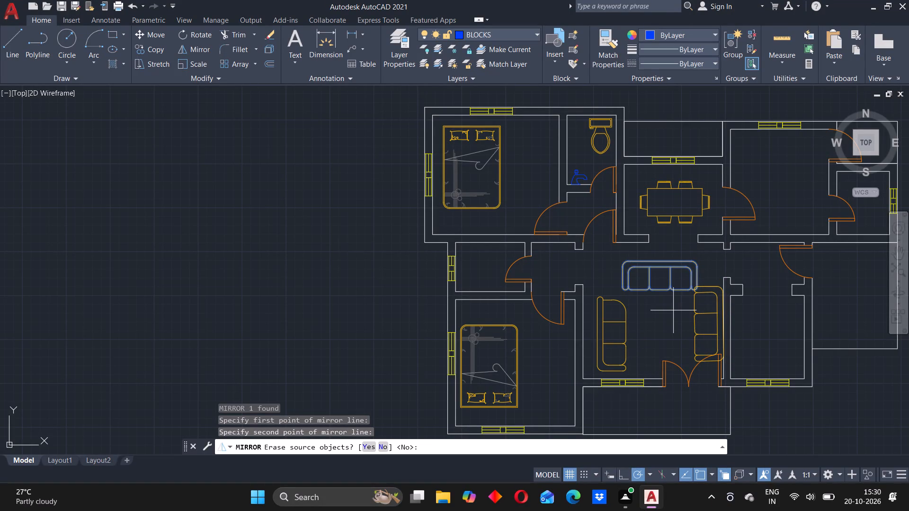
right_click(668, 312)
click(697, 373)
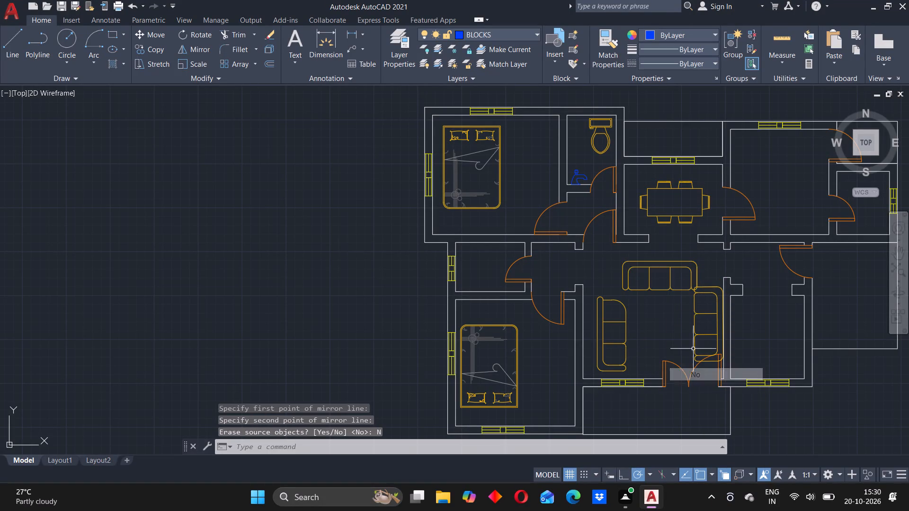
Move the mirrored vertical sofa slightly southwest, leaving a gap to the hall's east wall.
click(699, 307)
click(694, 319)
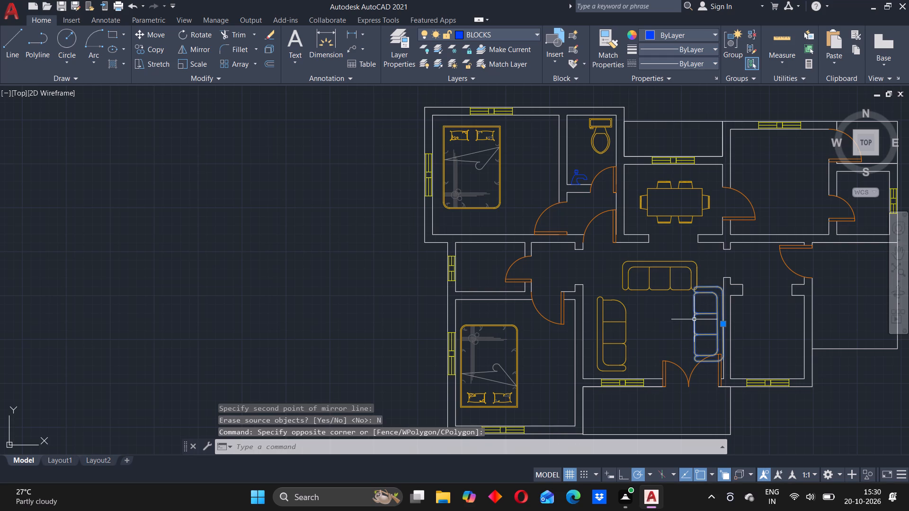
key(m)
key(Return)
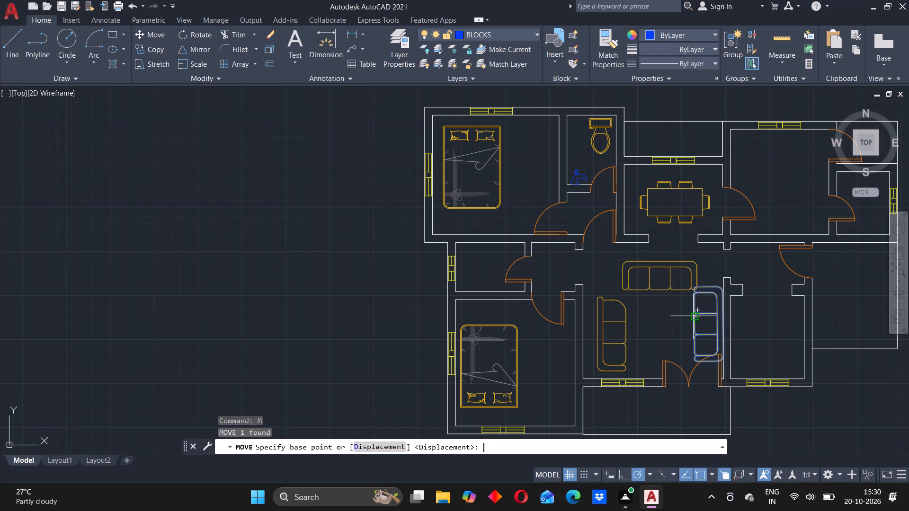
click(724, 322)
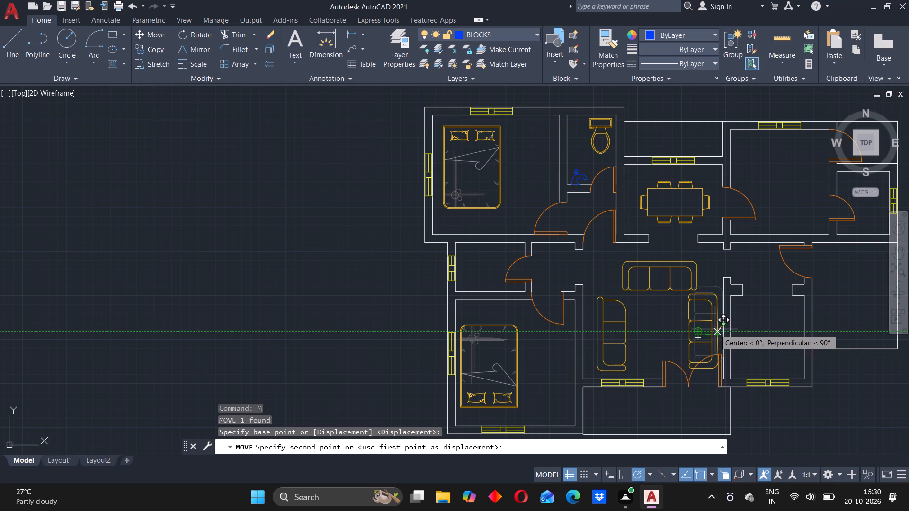
click(715, 329)
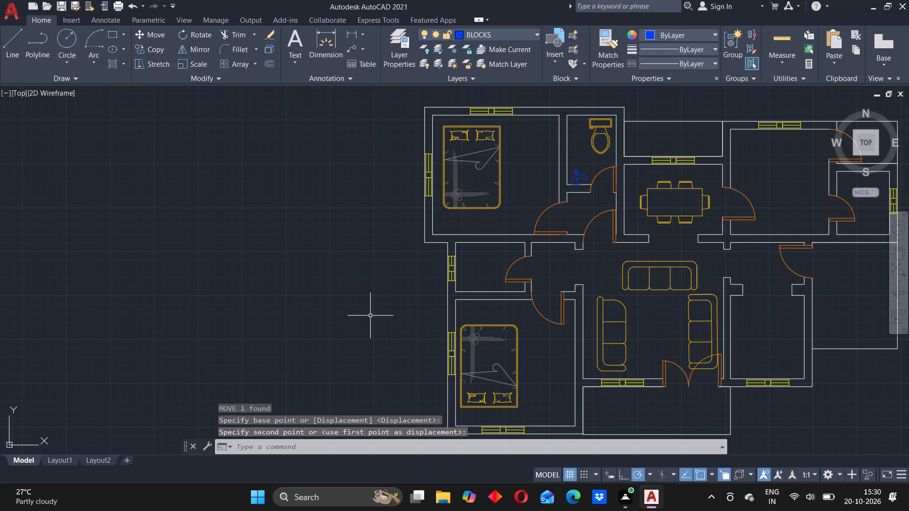
Move the vertical sofa on the hall's west side slightly east, away from the west wall.
click(603, 321)
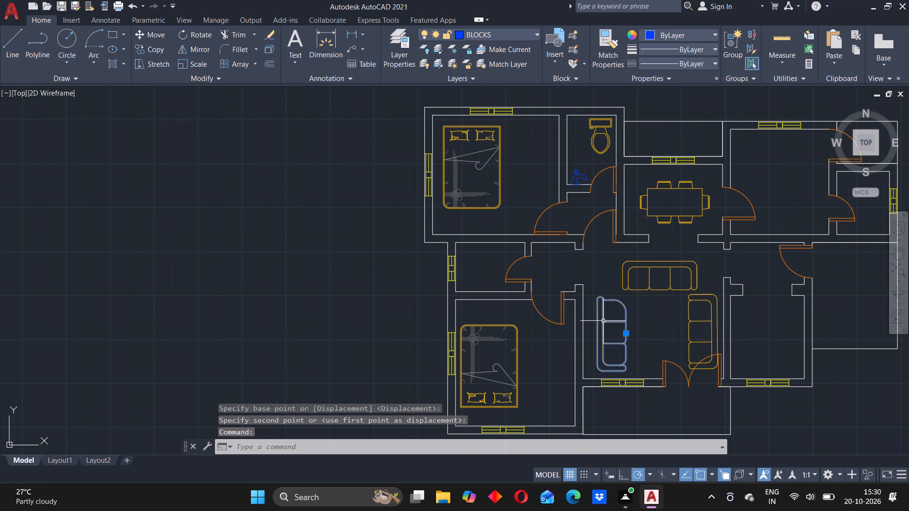
key(m)
key(Return)
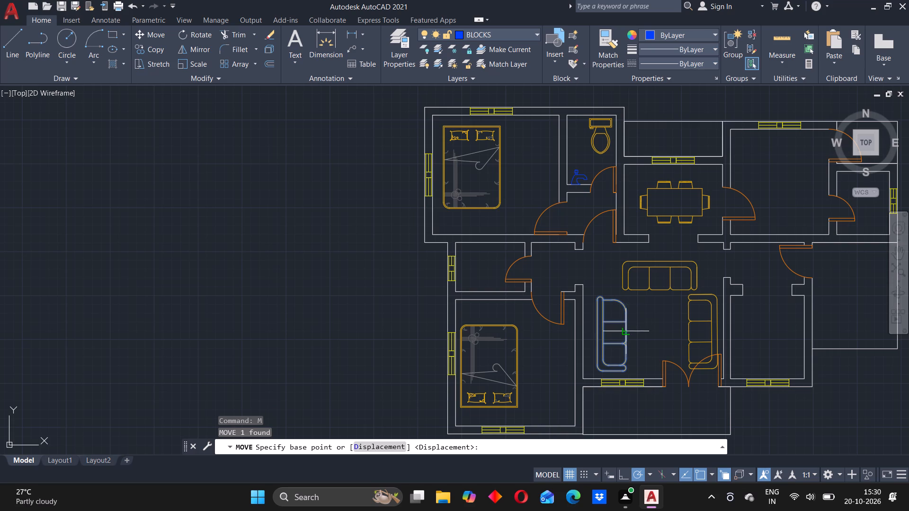
click(627, 334)
click(637, 329)
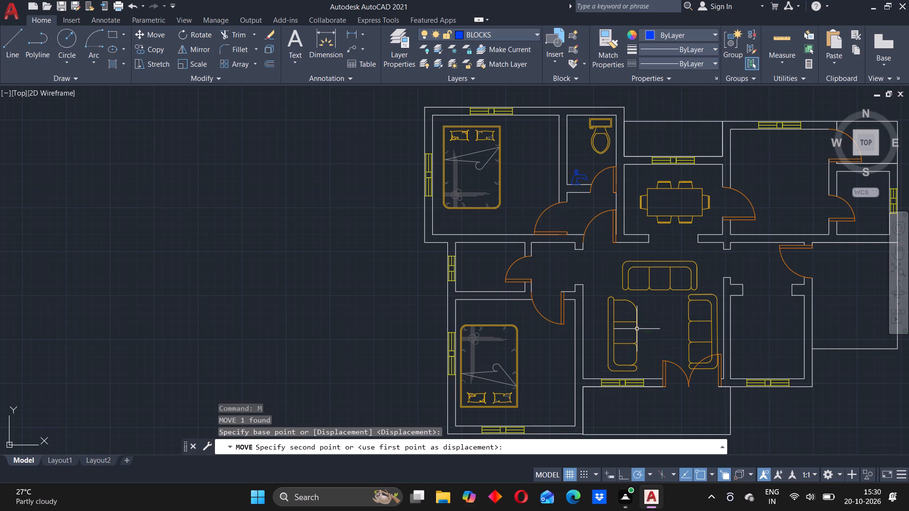
Insert the 1sofa block from all-readymade-blocks-1.dwg at scale 1 and rotation 0, just east of the floor plan.
scroll(658, 312, down, 2)
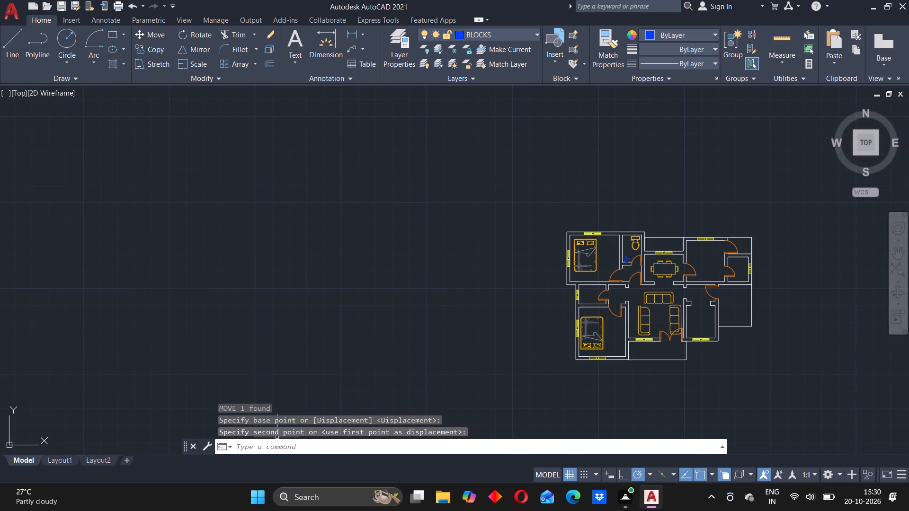
key(ctrl+2)
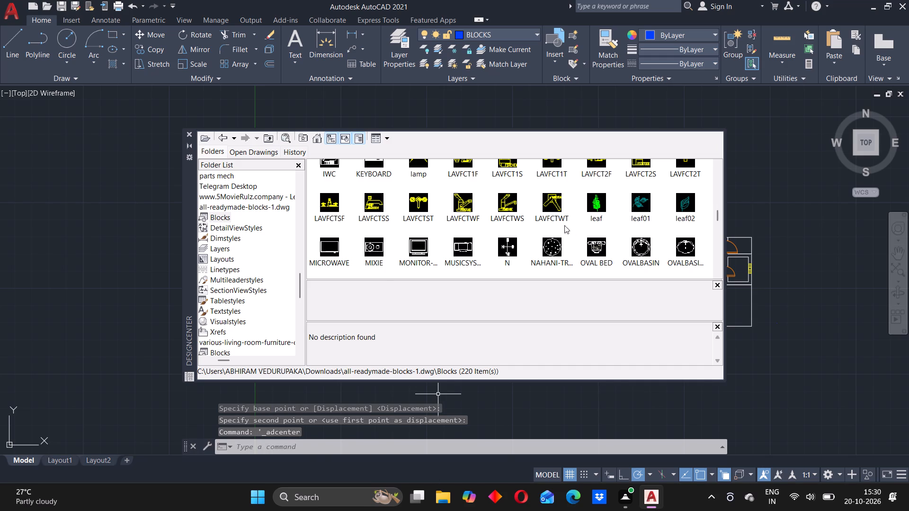
scroll(444, 229, up, 2)
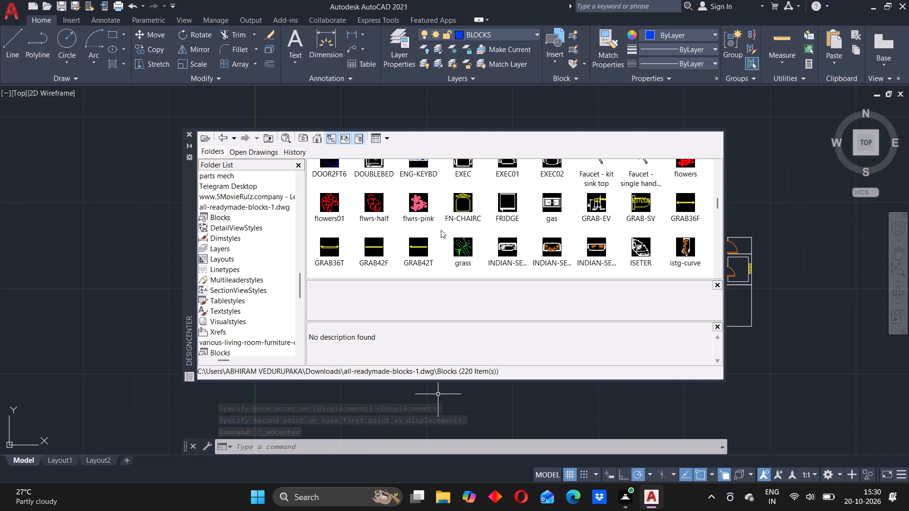
scroll(557, 209, up, 2)
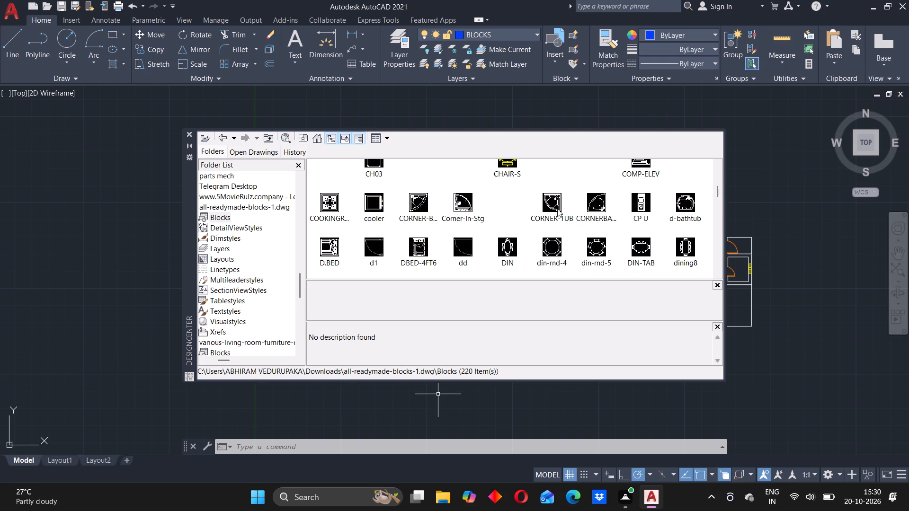
scroll(479, 211, up, 2)
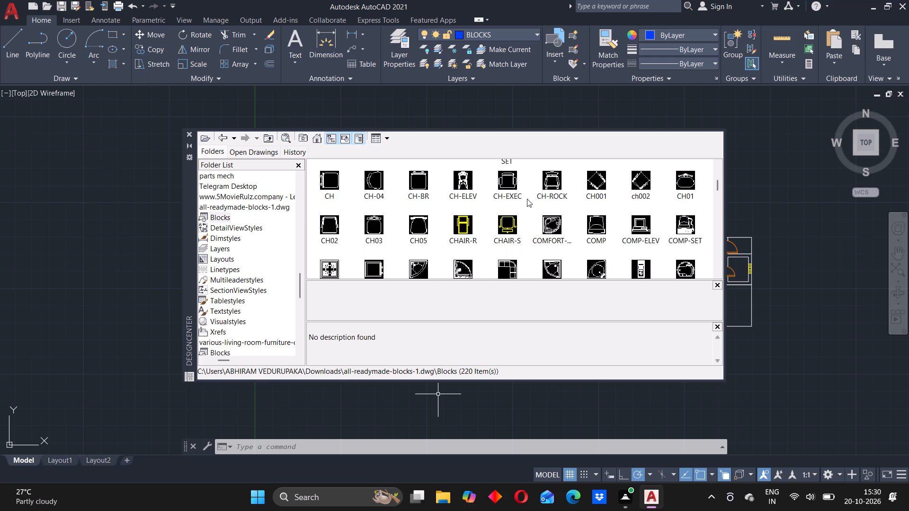
scroll(527, 199, up, 3)
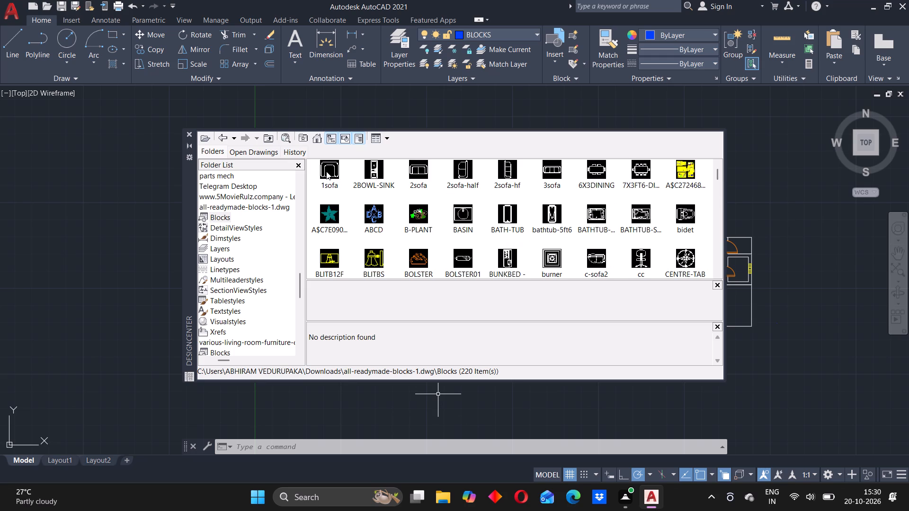
drag(326, 171, 357, 204)
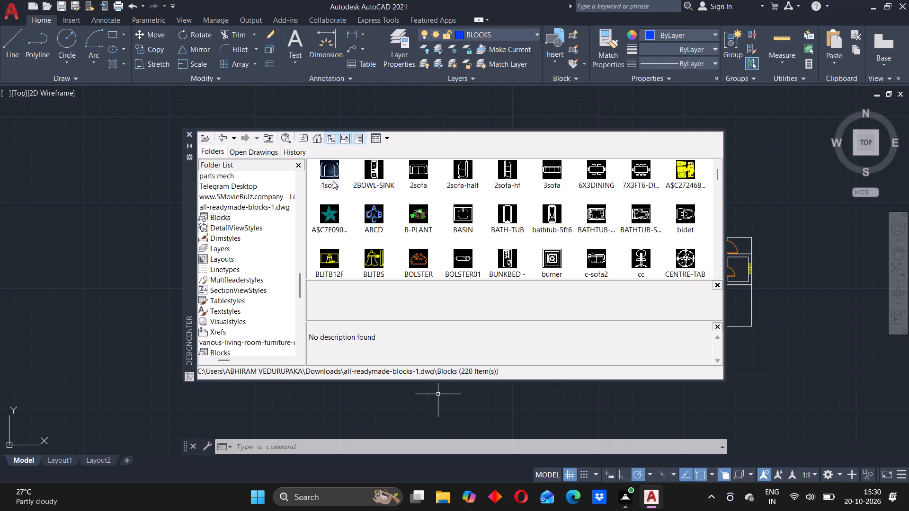
double_click(330, 171)
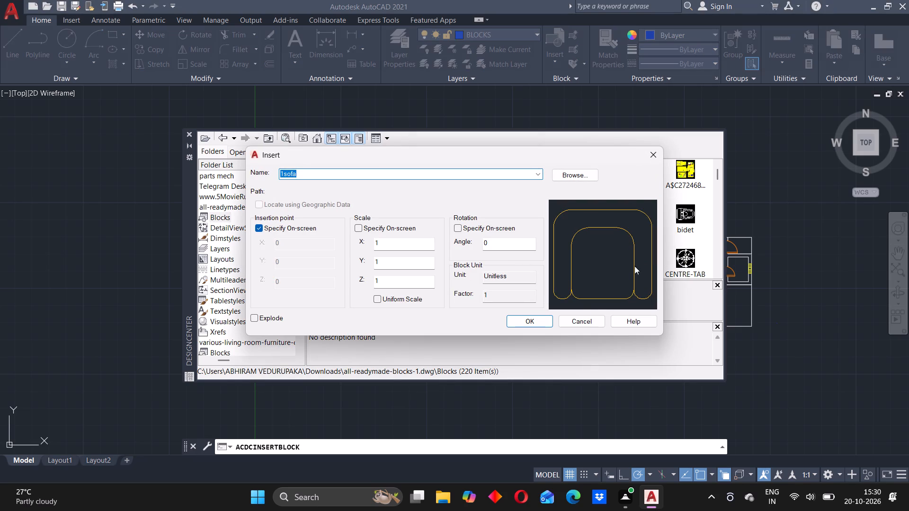
click(522, 324)
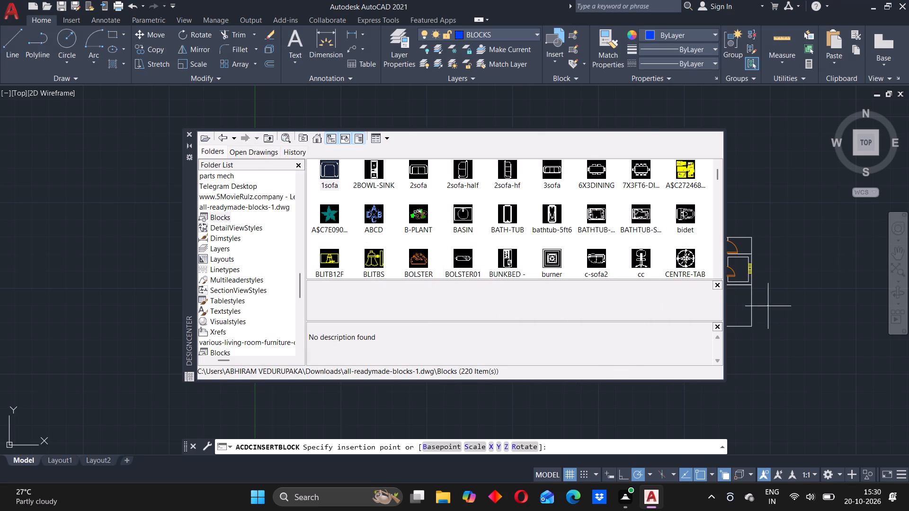
click(776, 310)
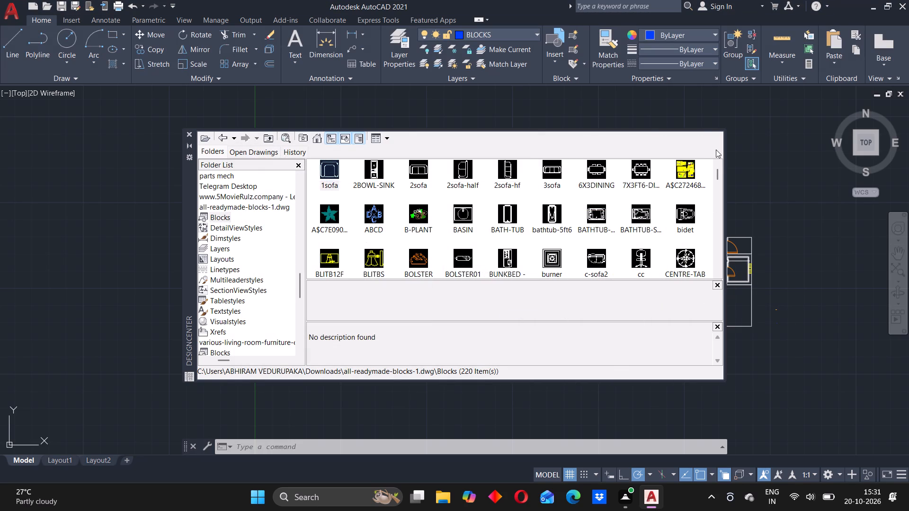
click(190, 133)
Delete the vertical three-seat sofa along the hall's east wall.
click(674, 323)
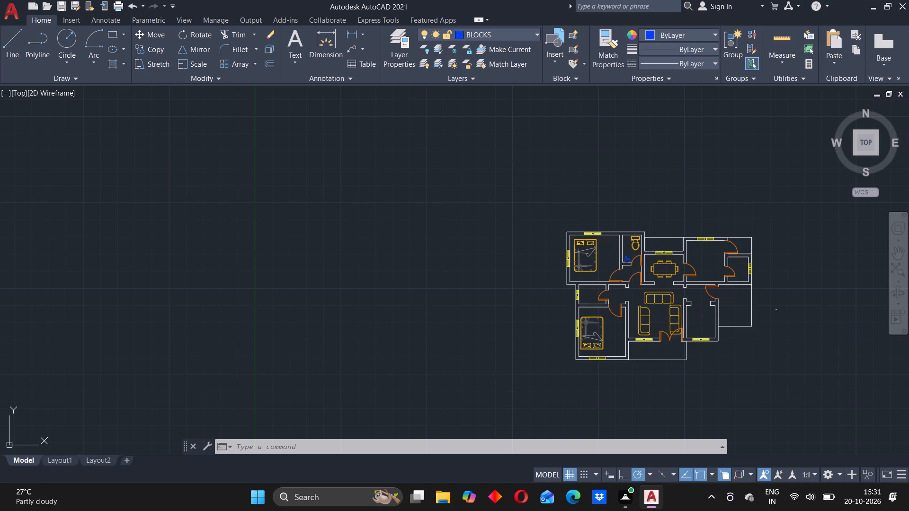
key(Delete)
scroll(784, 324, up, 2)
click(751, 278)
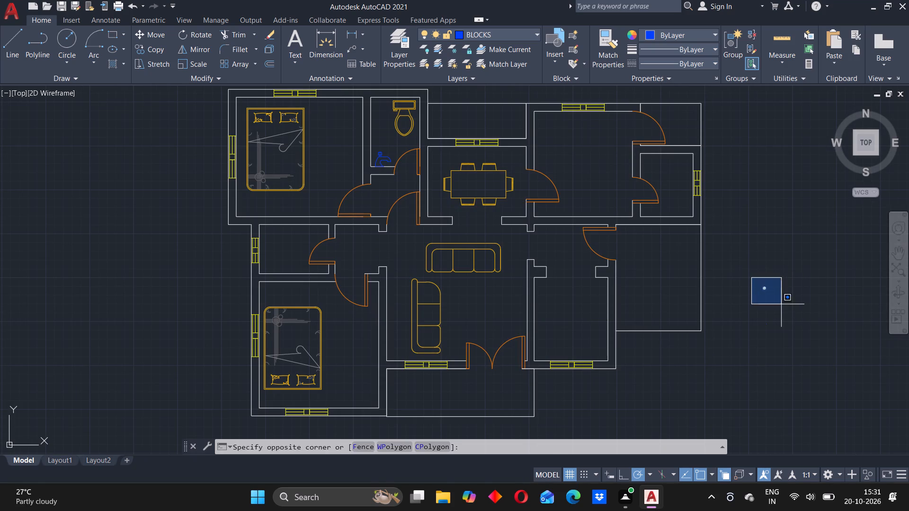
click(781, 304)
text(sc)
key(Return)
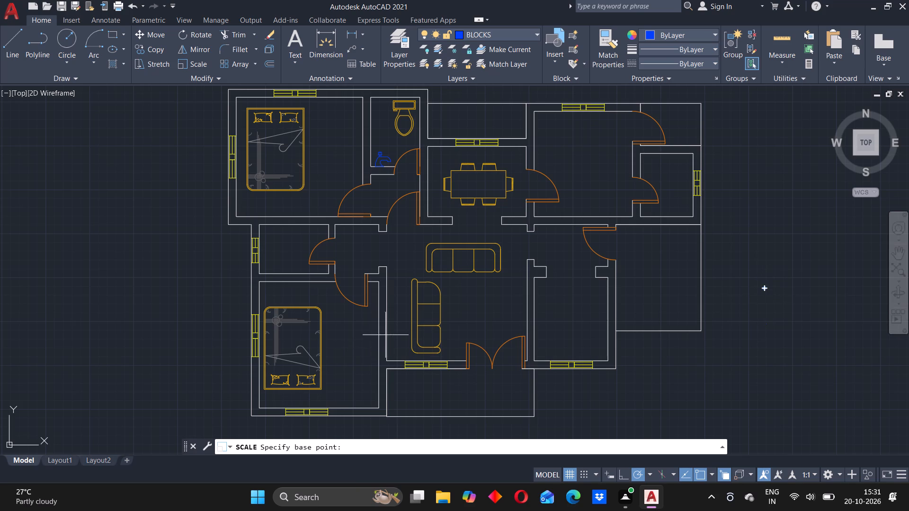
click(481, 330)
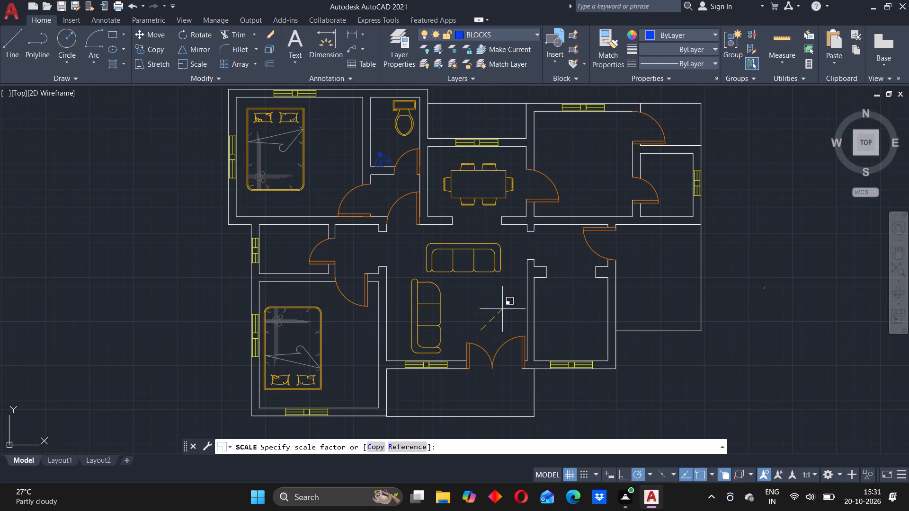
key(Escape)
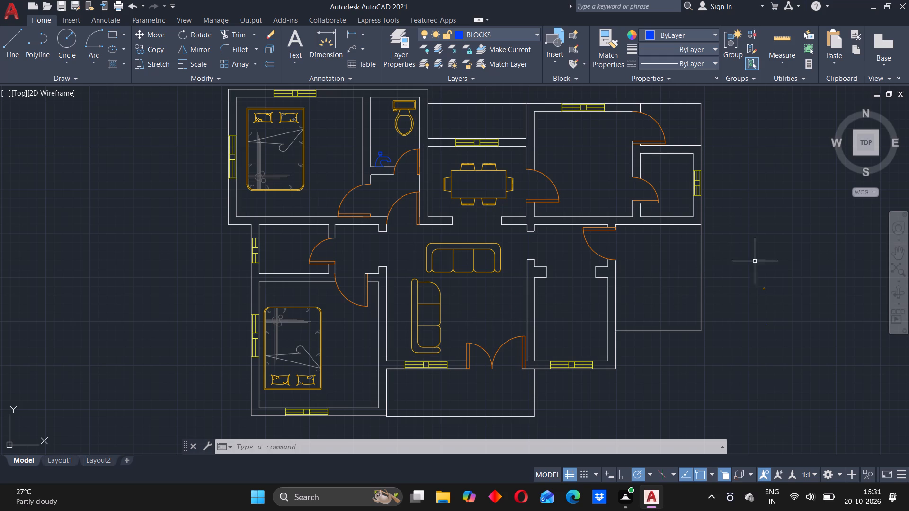
Scale up the tiny single-seat sofa east of the plan about its southwest corner to suit the hall's three-seat sofas.
click(759, 273)
click(786, 308)
text(sc)
key(Return)
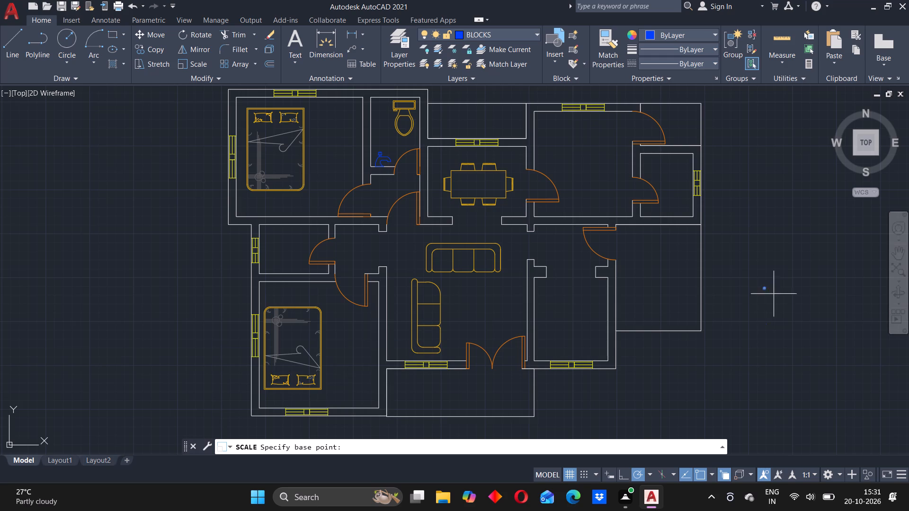
scroll(765, 282, up, 4)
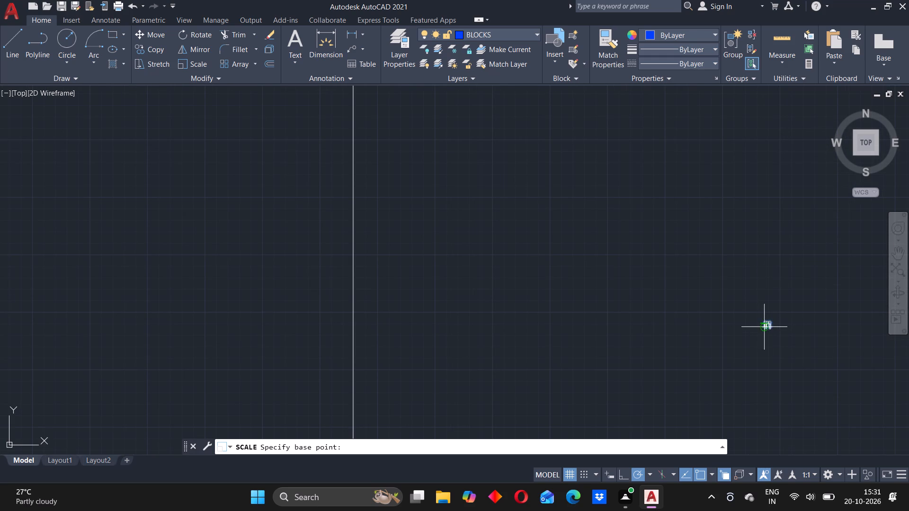
click(762, 330)
click(641, 367)
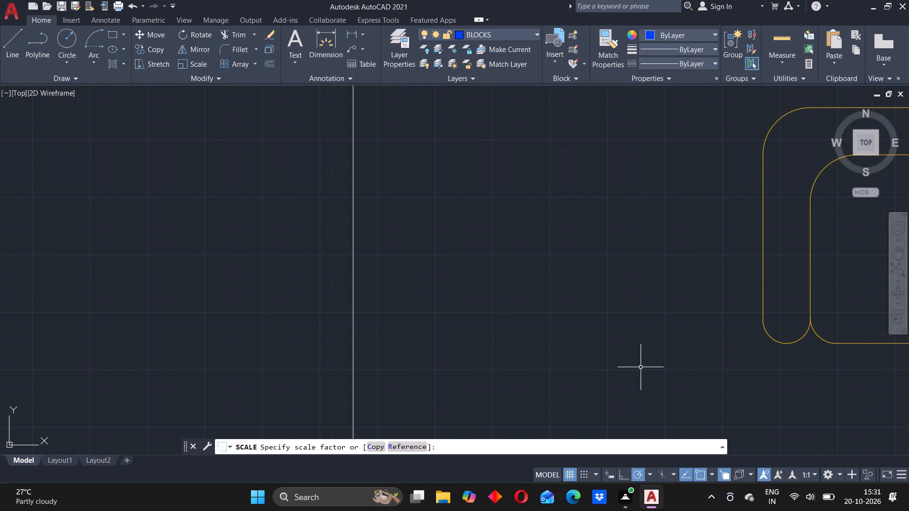
scroll(711, 326, up, 5)
scroll(713, 322, down, 9)
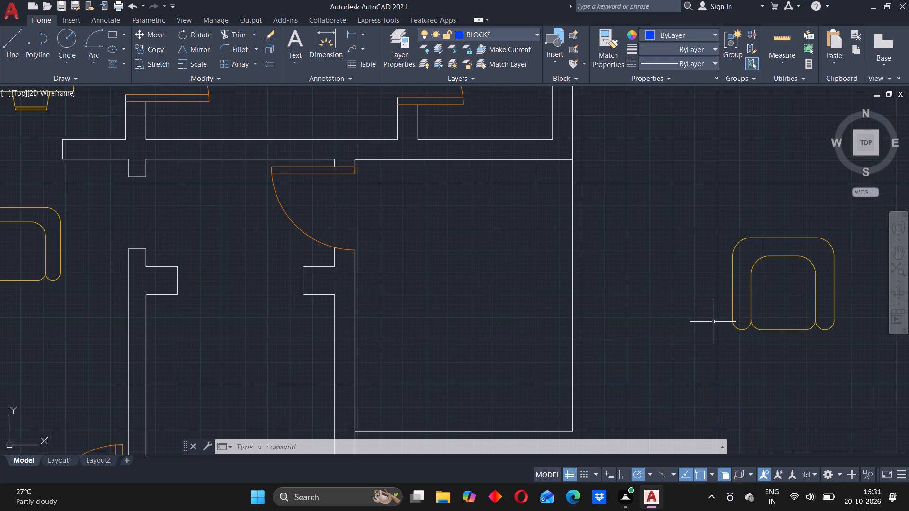
scroll(713, 322, down, 3)
Rotate the single-seat sofa 270 degrees about the midpoint of its front edge so it faces west.
drag(707, 296, 713, 296)
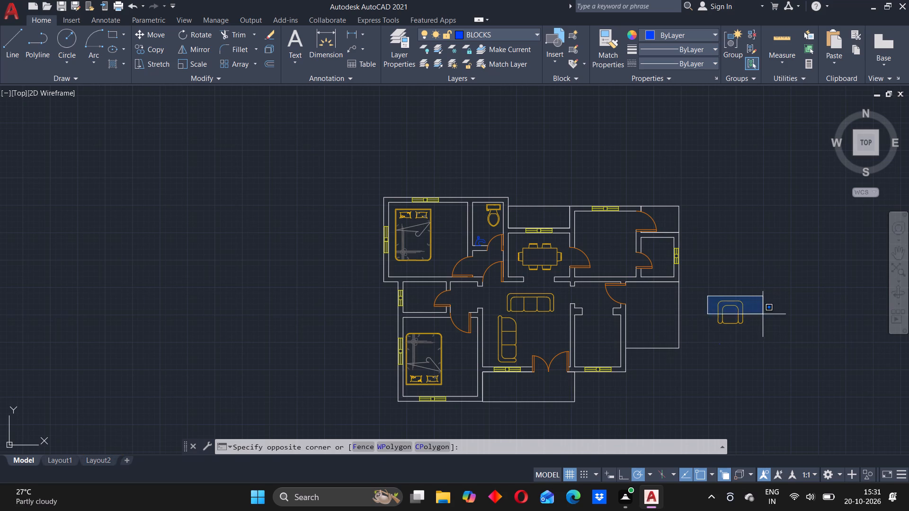
click(763, 333)
key(r)
key(o)
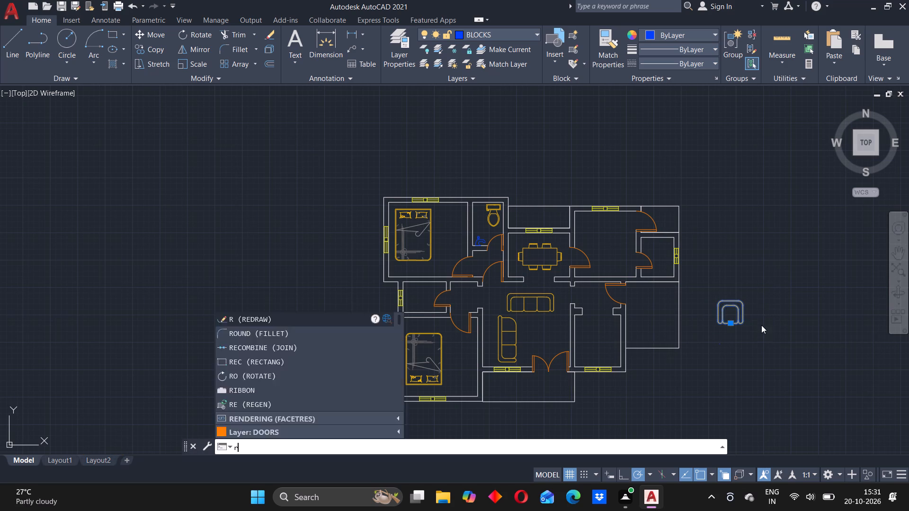
key(Return)
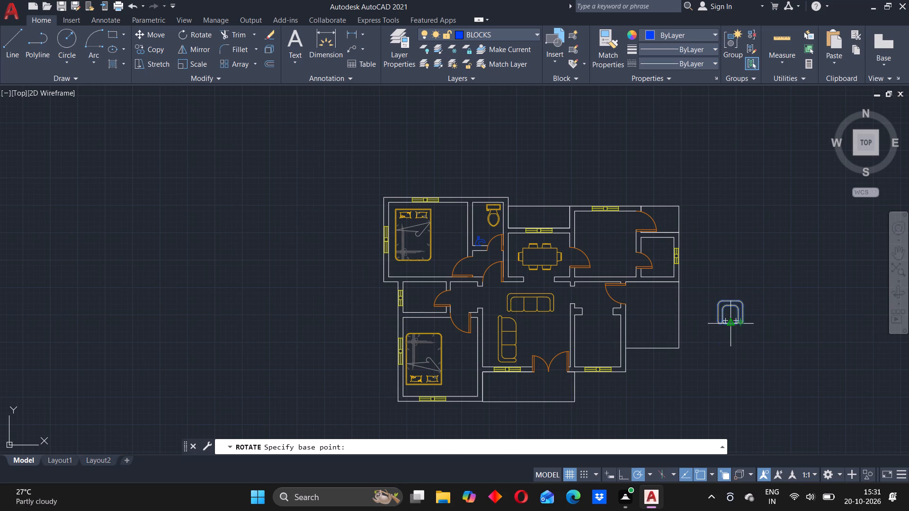
click(731, 328)
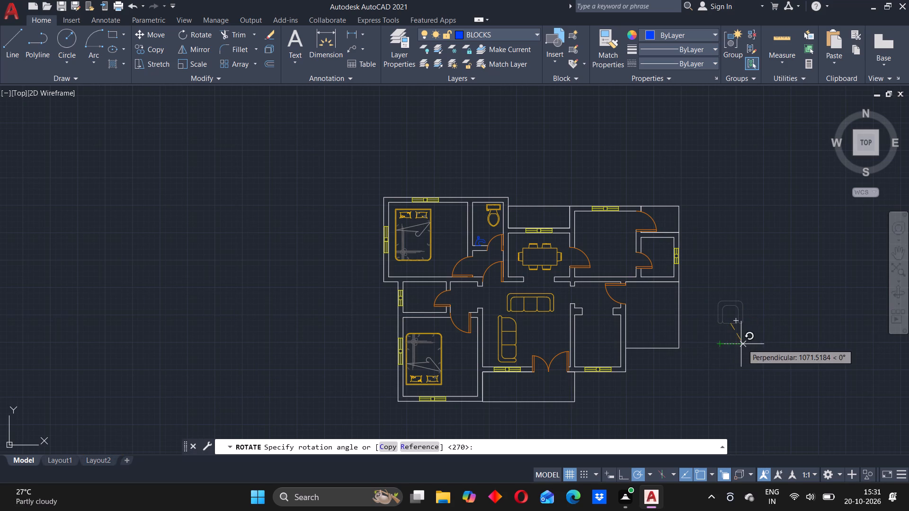
click(732, 347)
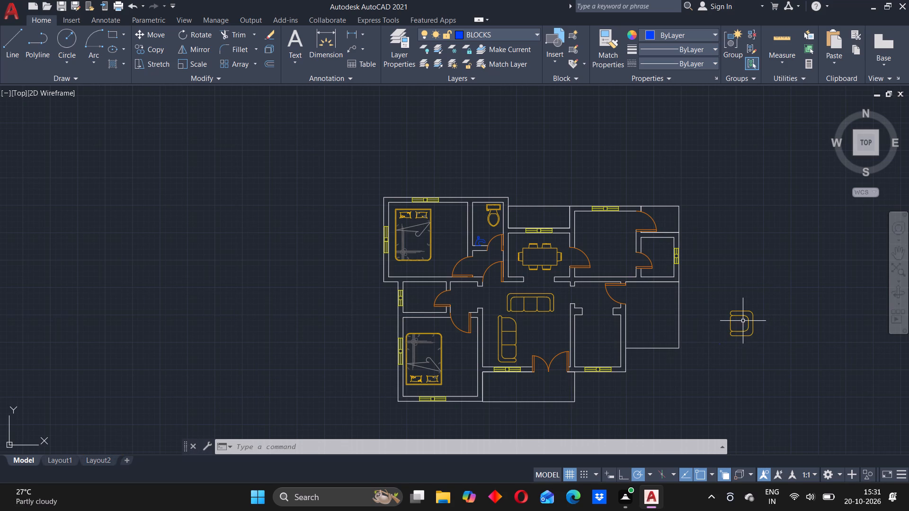
Move the single-seat sofa by its front midpoint into the hall's east side, just north of the double door.
click(732, 302)
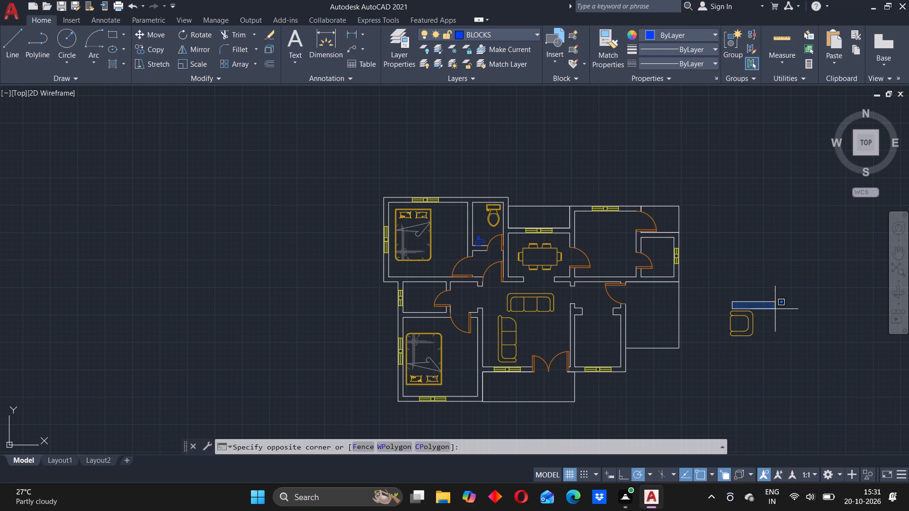
click(719, 351)
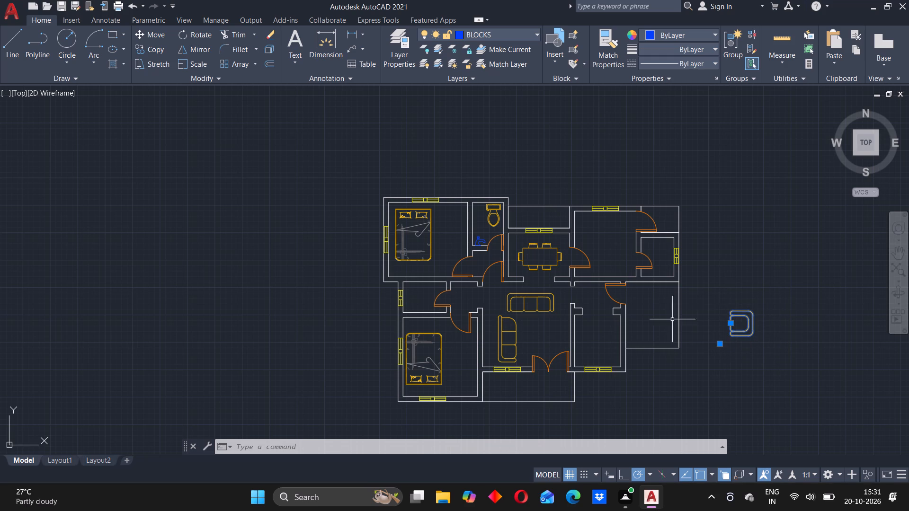
key(m)
key(Return)
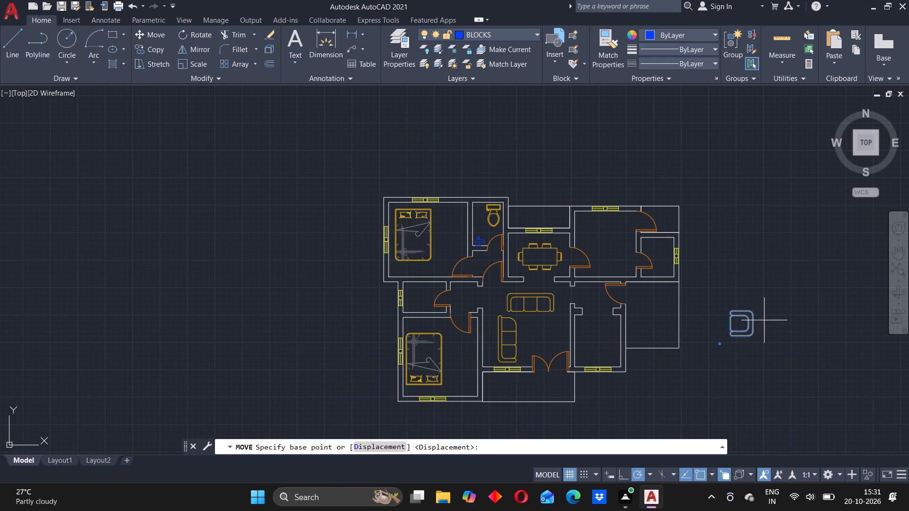
click(731, 324)
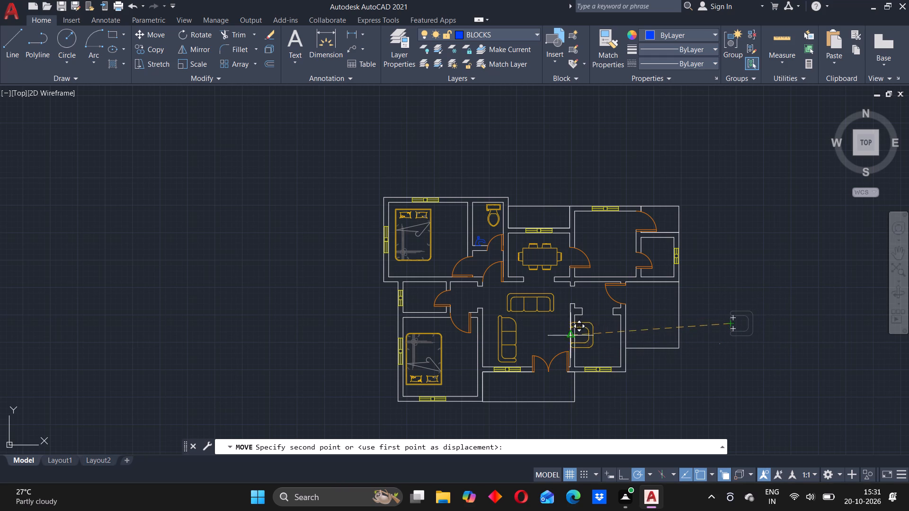
click(544, 335)
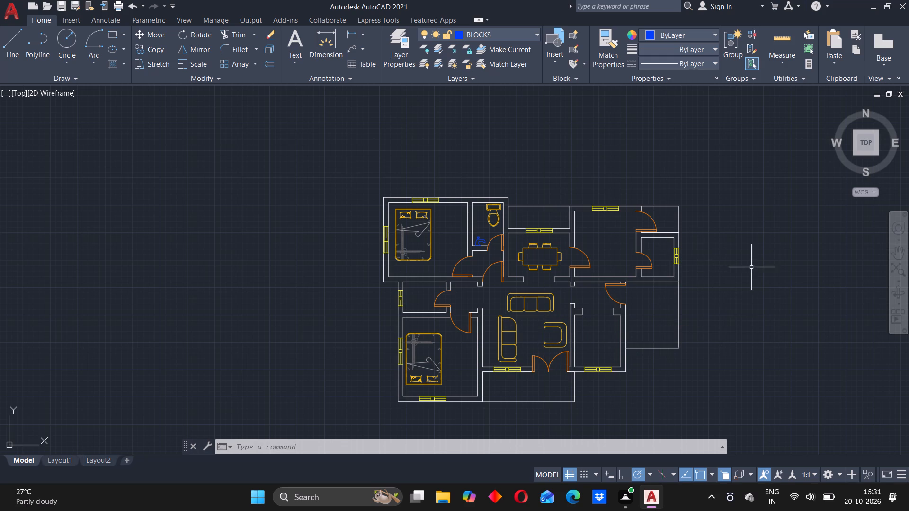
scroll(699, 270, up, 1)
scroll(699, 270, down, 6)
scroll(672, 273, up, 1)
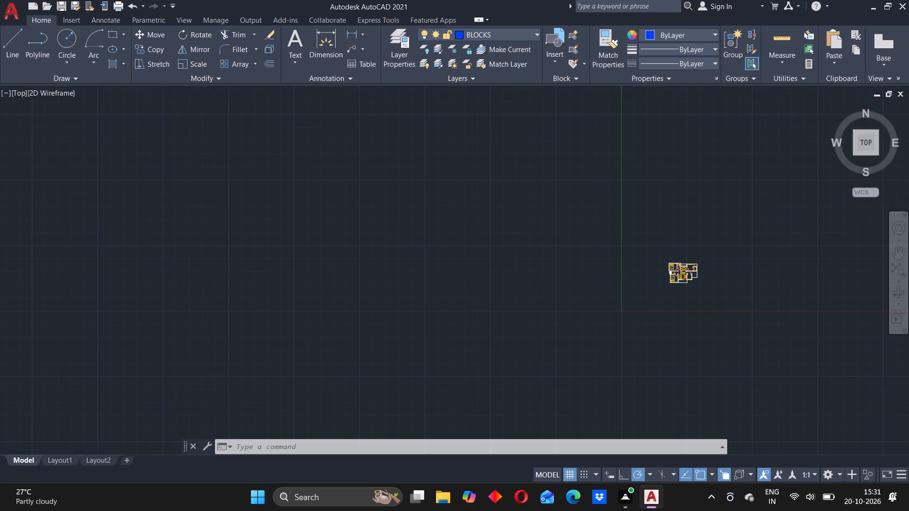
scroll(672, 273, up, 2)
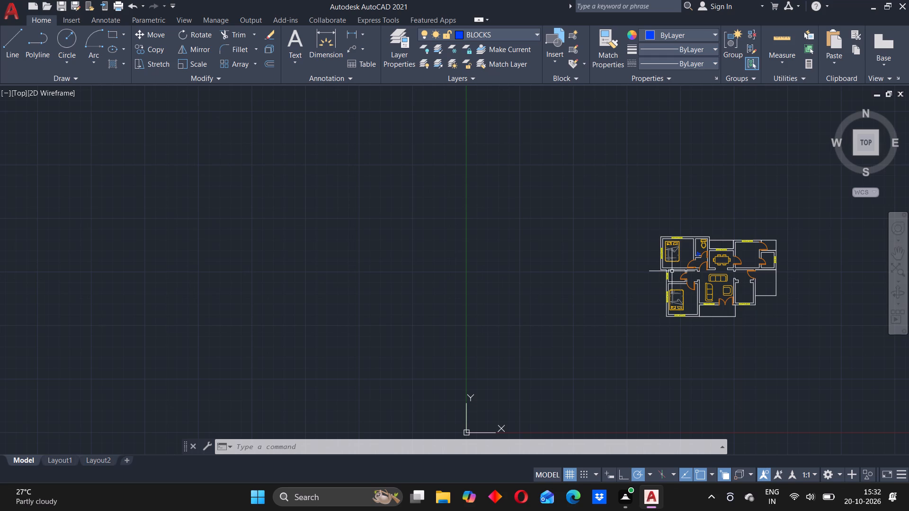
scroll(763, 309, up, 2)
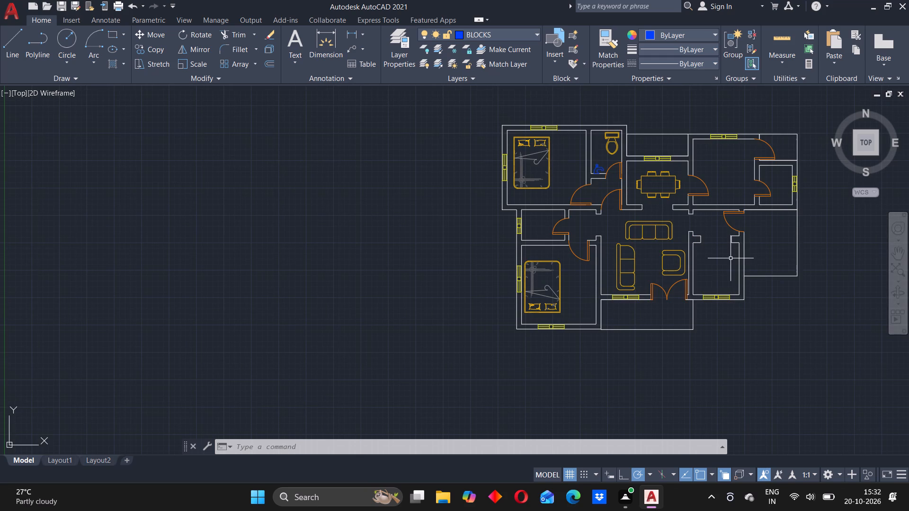
Insert the PUFFY block from all-readymade-blocks-1.dwg at scale 1 and rotation 0, in the open area southeast of the plan.
key(ctrl+2)
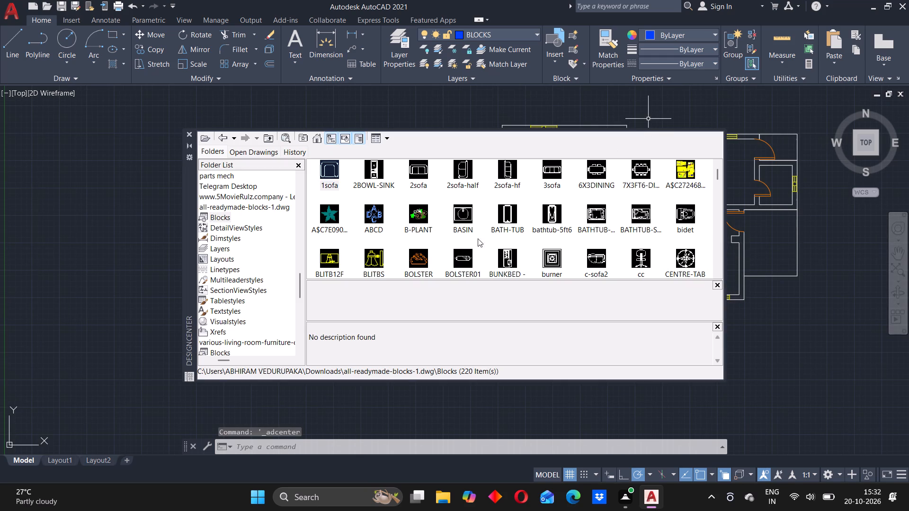
scroll(389, 217, down, 1)
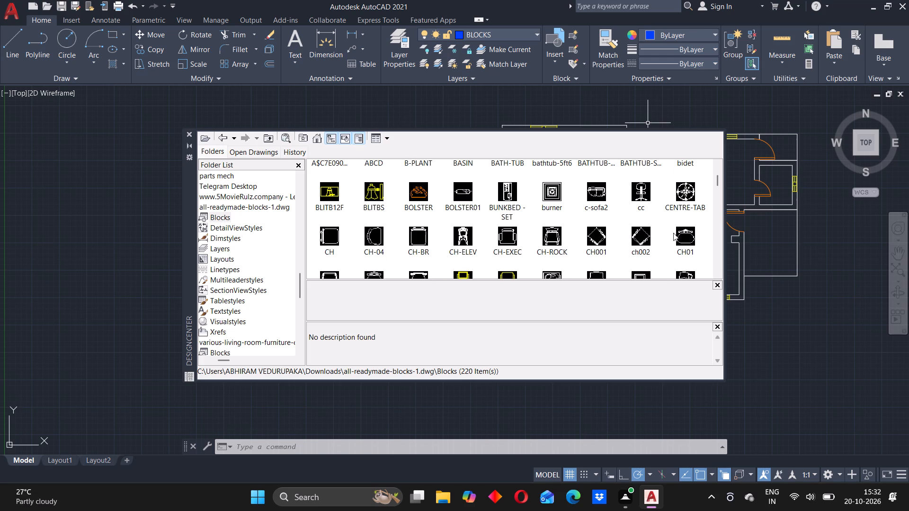
scroll(607, 226, down, 4)
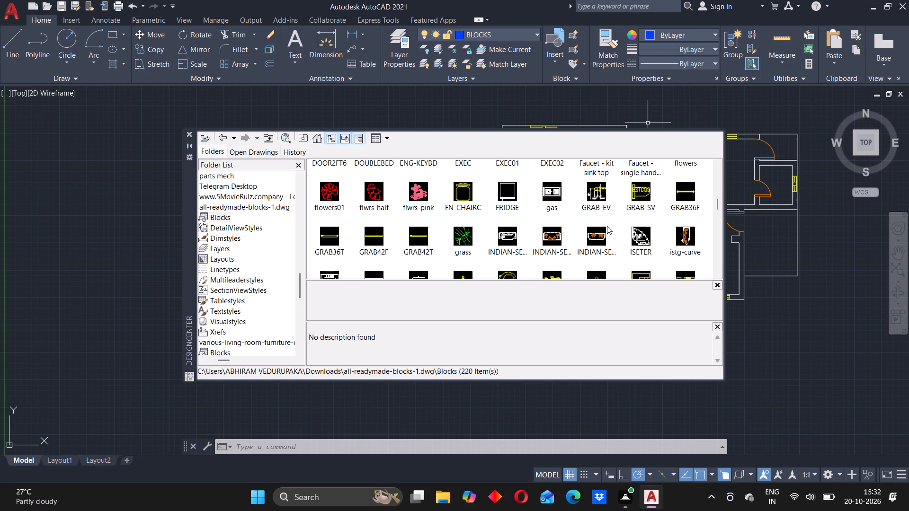
scroll(552, 209, down, 2)
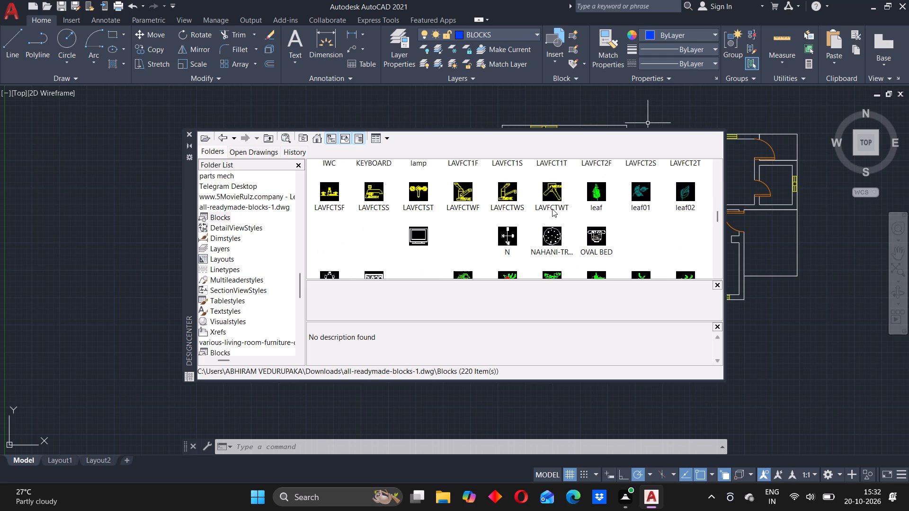
scroll(449, 219, down, 1)
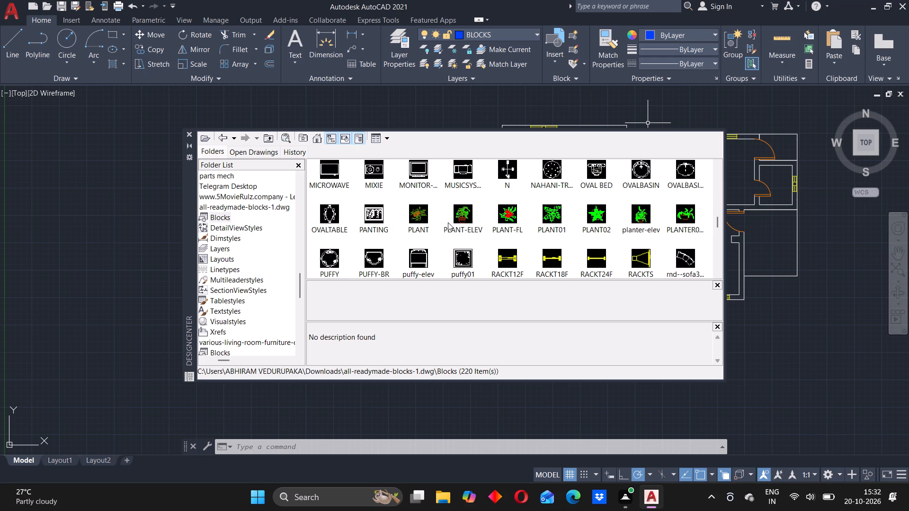
scroll(451, 226, down, 2)
scroll(455, 225, up, 1)
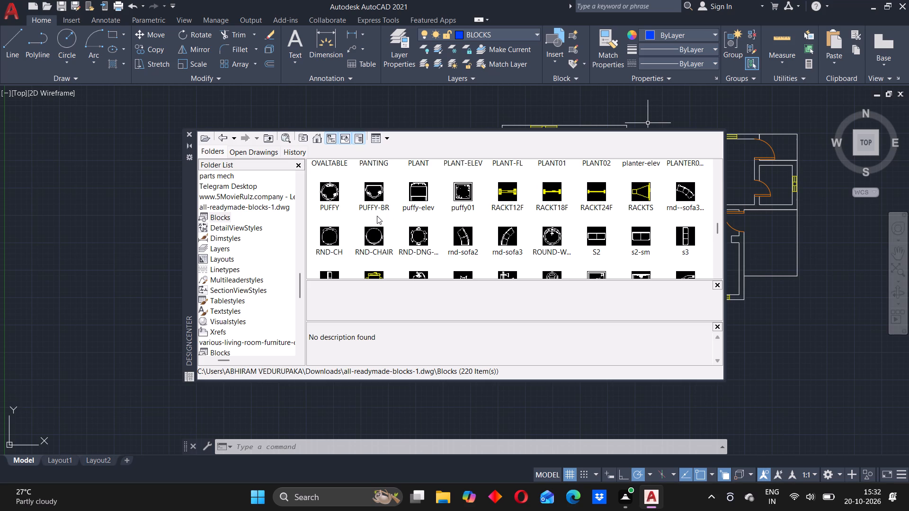
scroll(374, 216, down, 1)
scroll(372, 217, up, 1)
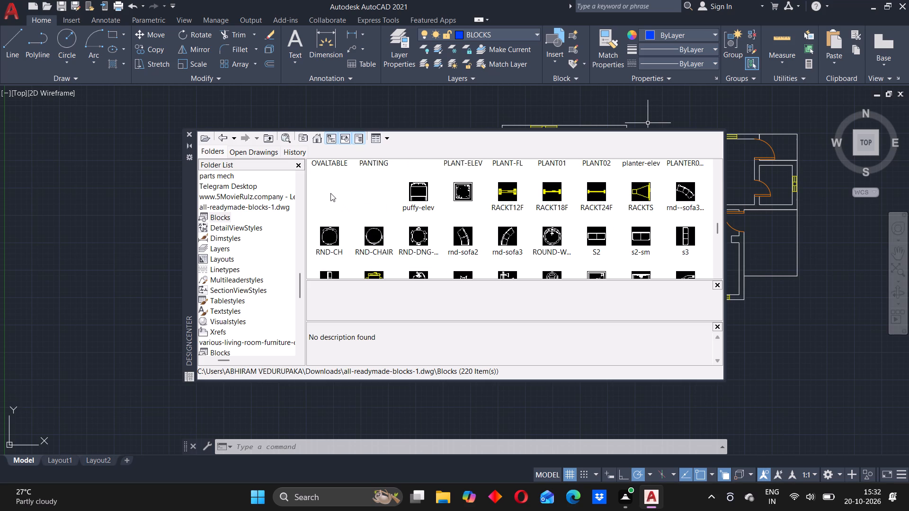
drag(330, 193, 352, 203)
double_click(330, 193)
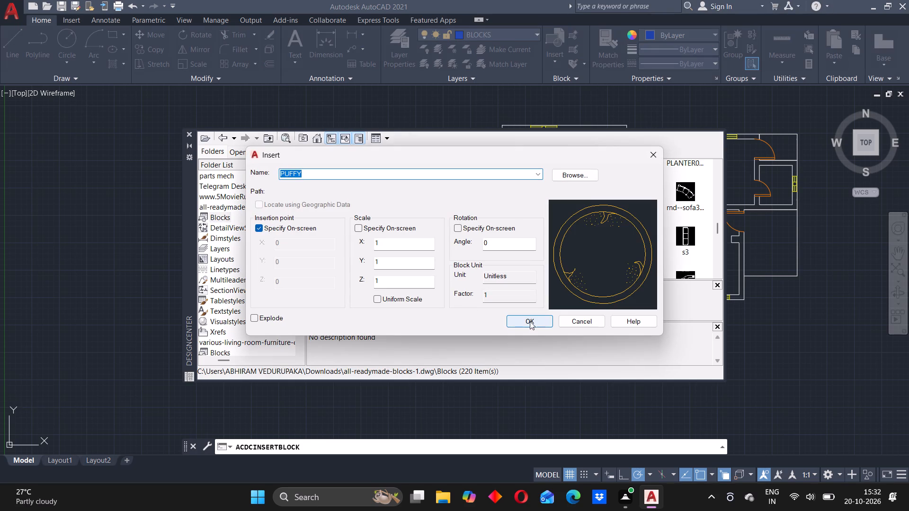
click(529, 321)
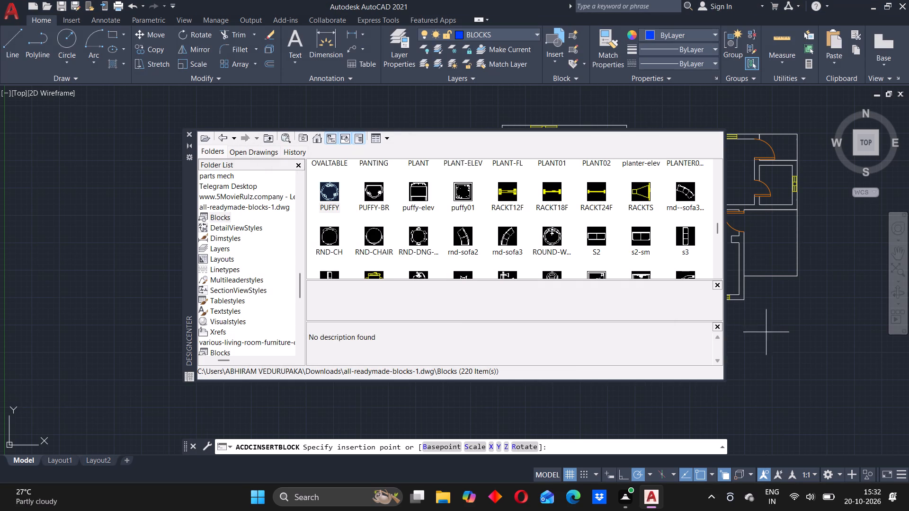
click(763, 345)
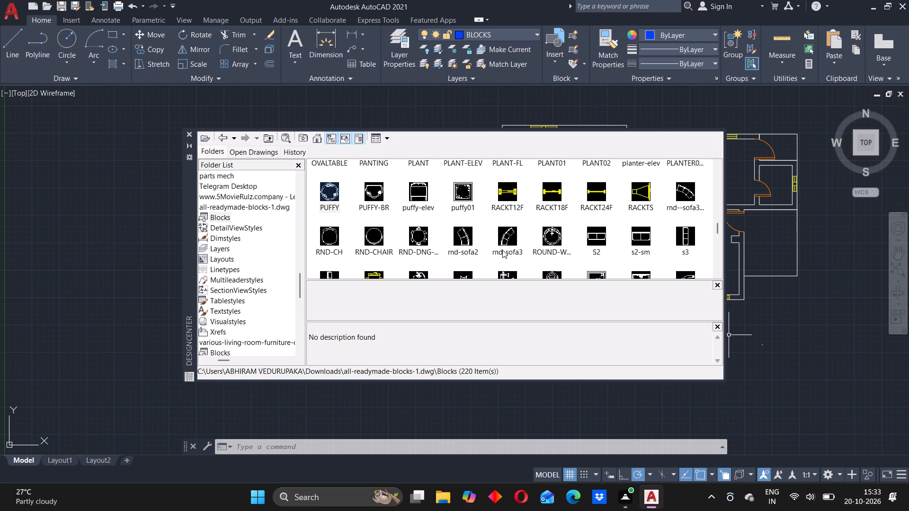
Browse the rest of the all-readymade-blocks-1.dwg block library for further furniture and fixtures, and close the library.
scroll(446, 196, down, 7)
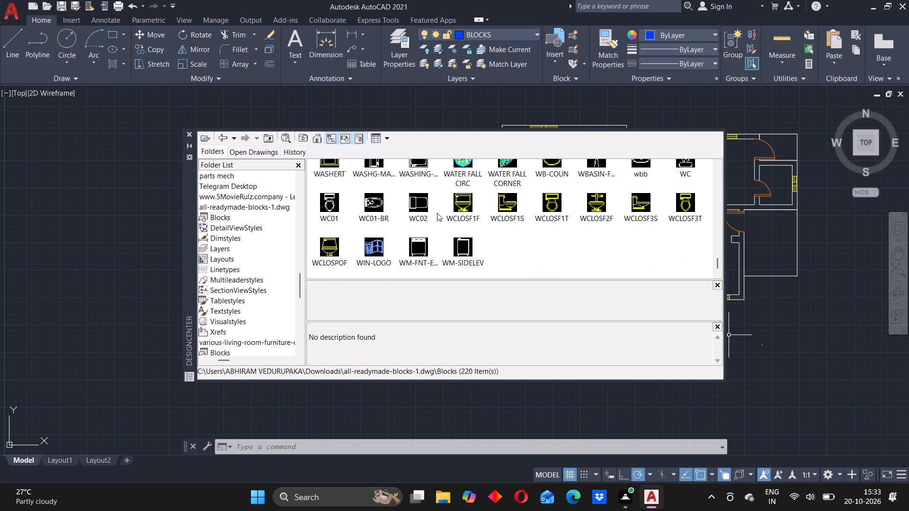
scroll(436, 214, up, 1)
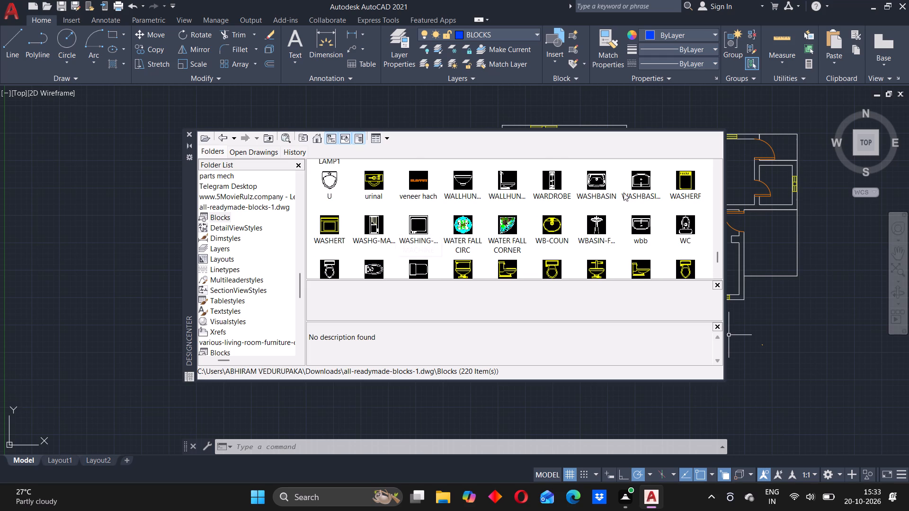
scroll(516, 227, up, 1)
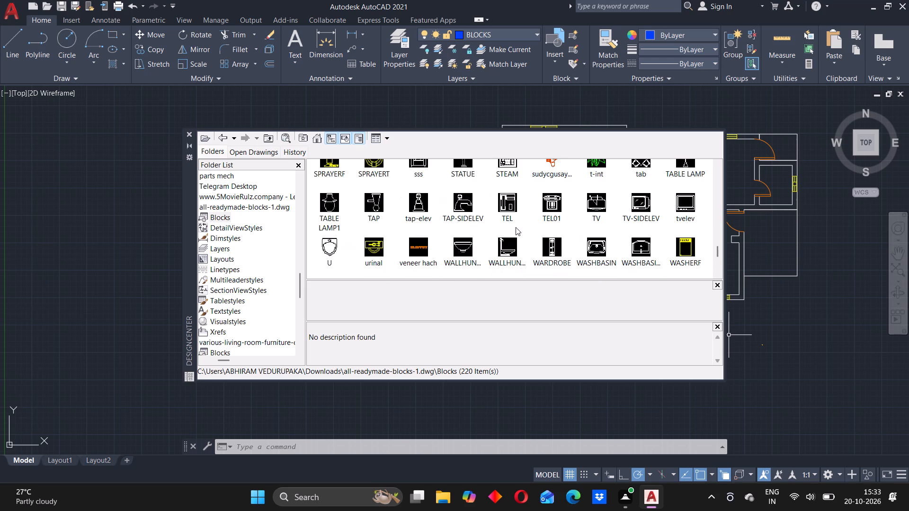
scroll(506, 226, up, 2)
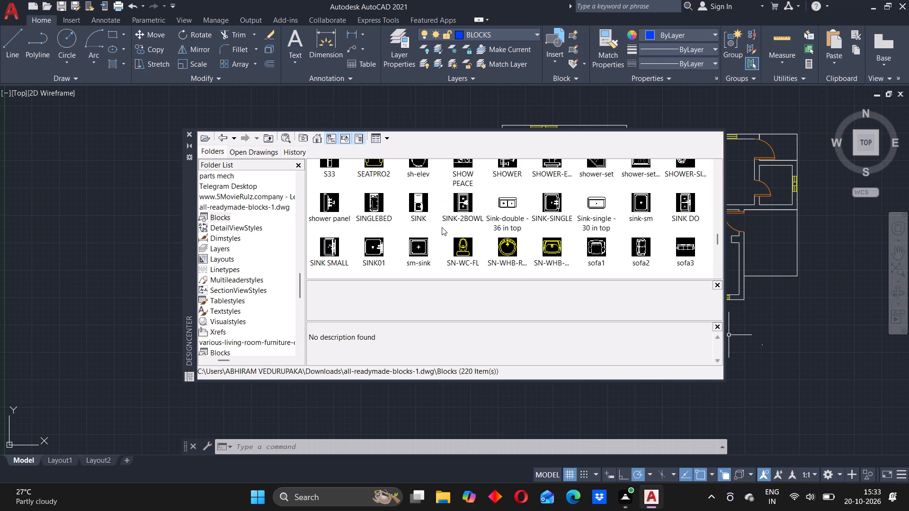
scroll(442, 227, up, 1)
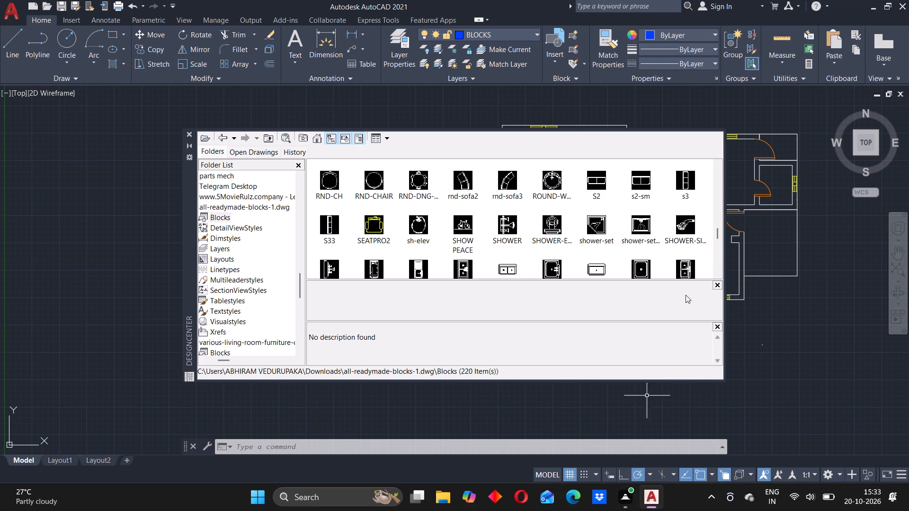
click(187, 132)
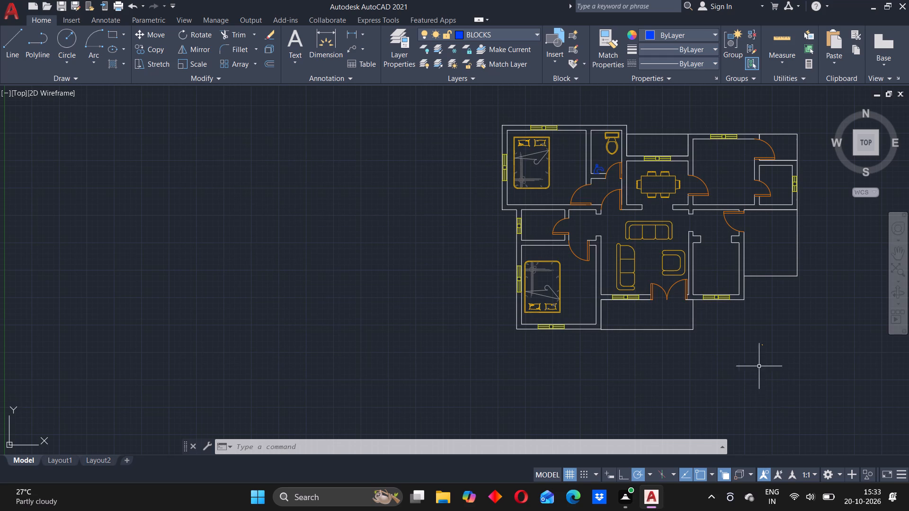
Scale up the tiny round PUFFY block southeast of the plan about its centre.
scroll(757, 342, up, 6)
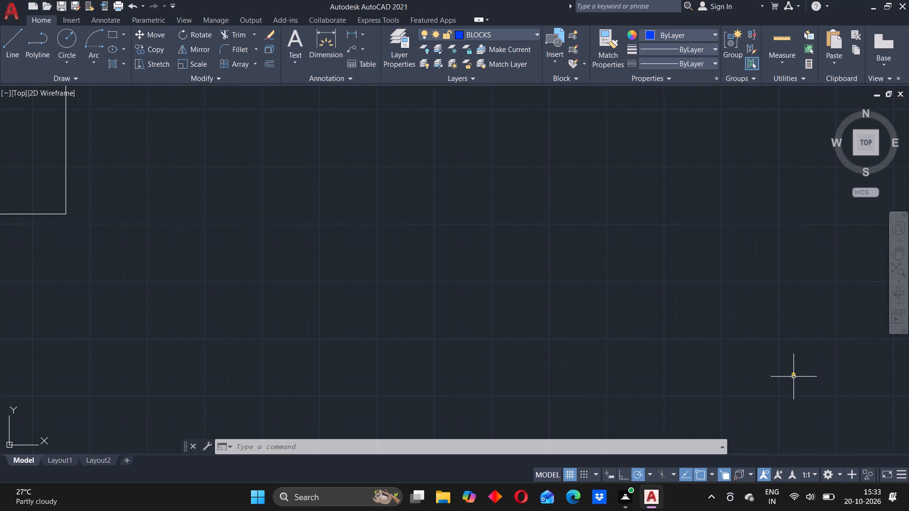
click(793, 377)
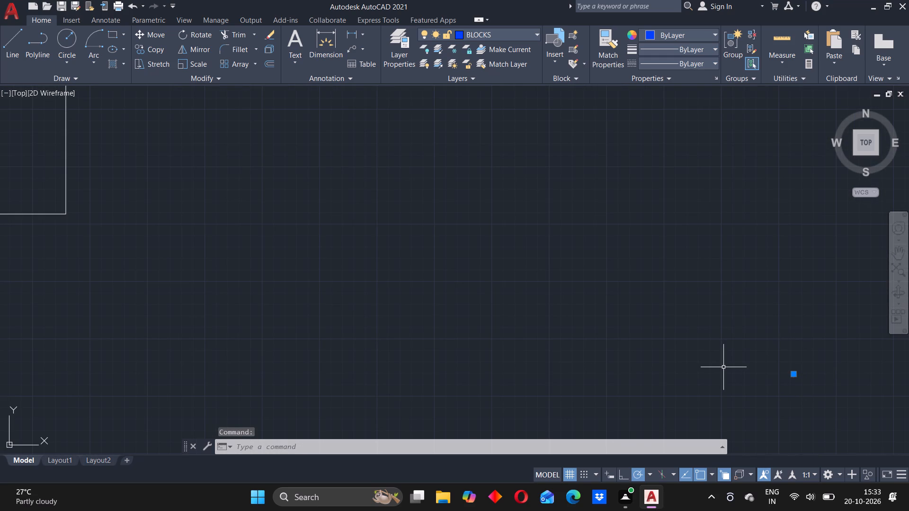
text(sc)
key(Return)
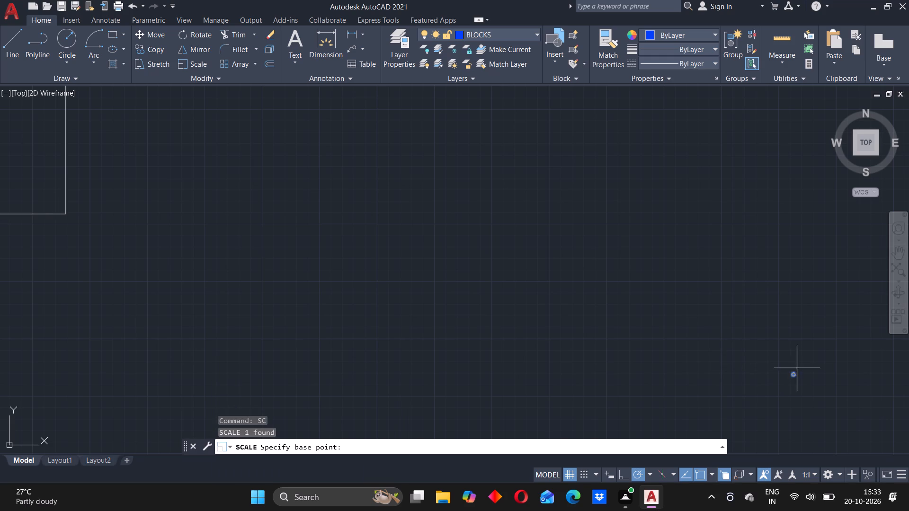
click(794, 375)
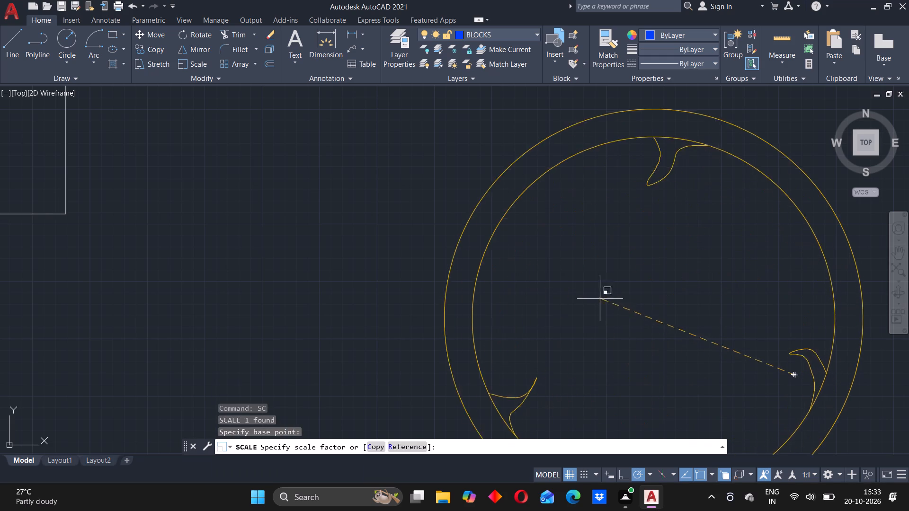
click(577, 279)
Scale the oversized PUFFY block down about a point on its southwest edge to a small table size.
scroll(625, 281, down, 5)
scroll(618, 276, up, 1)
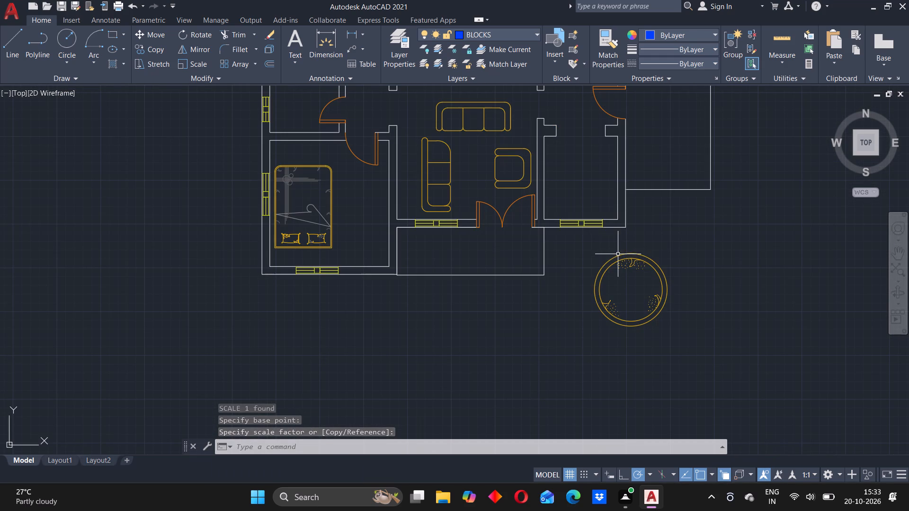
click(617, 254)
click(618, 257)
click(615, 258)
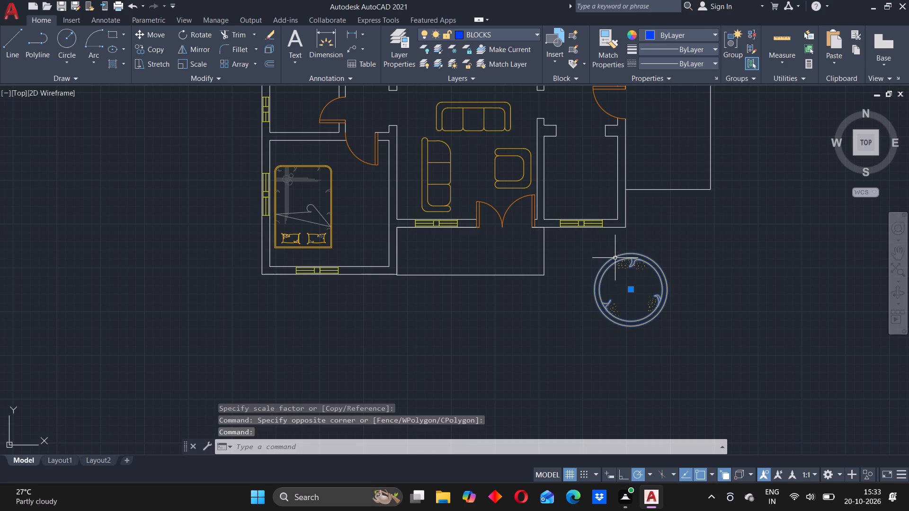
text(sc)
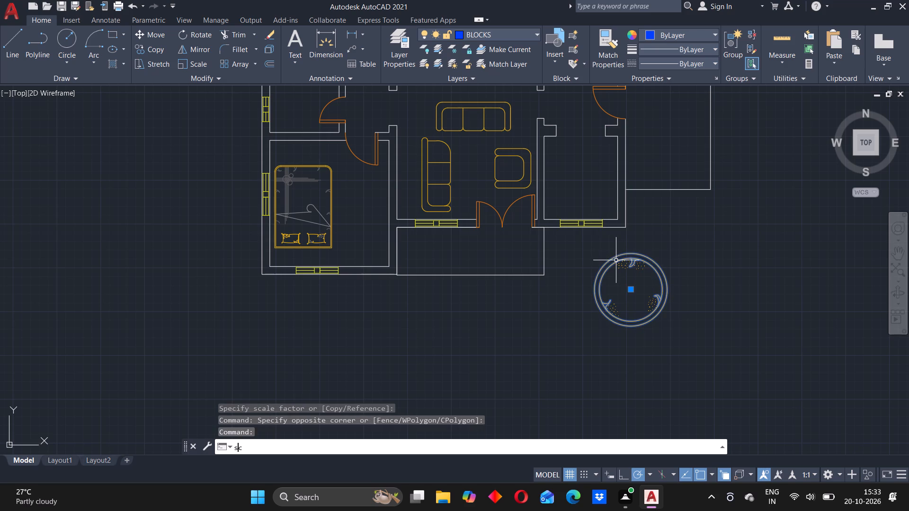
key(Return)
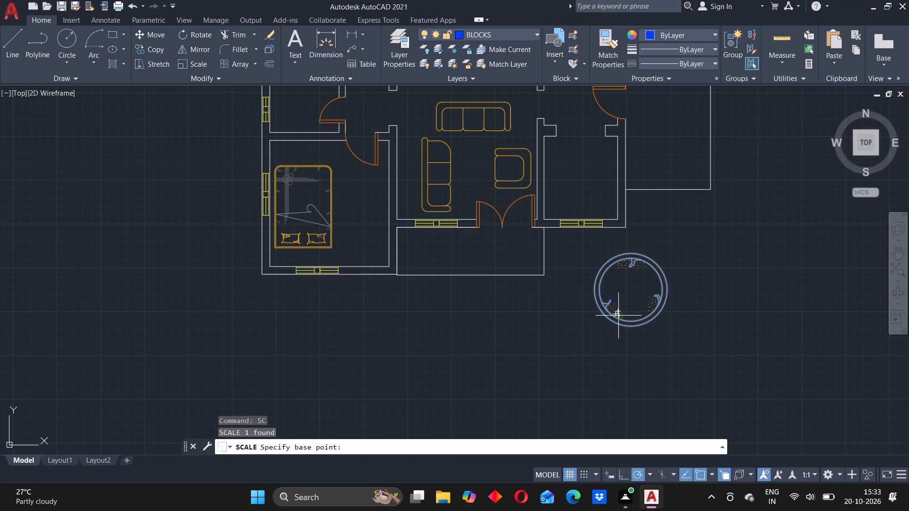
click(614, 325)
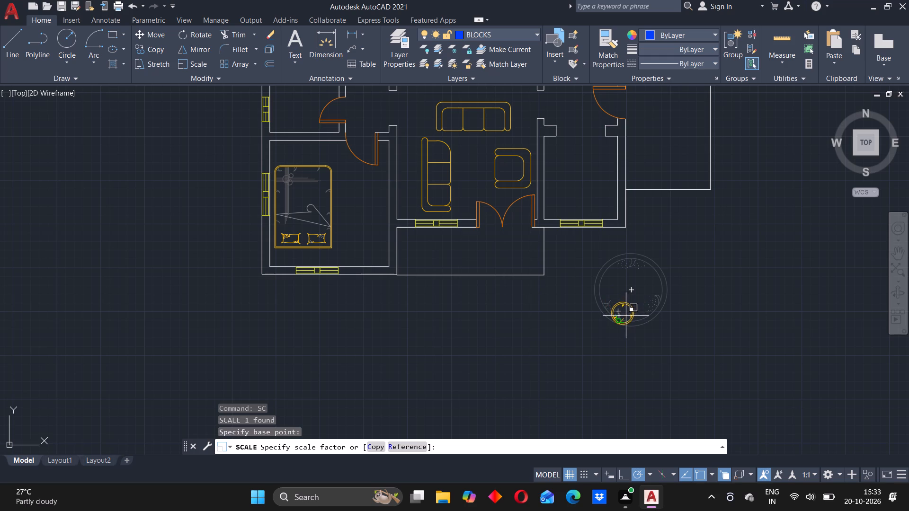
click(625, 317)
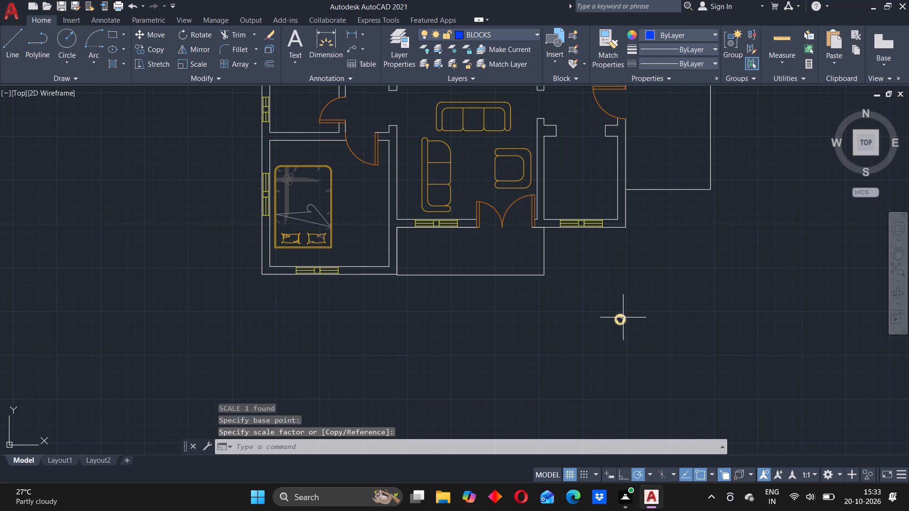
Move the PUFFY block by its centre into the hall, between the vertical three-seat sofa and the single-seat sofa.
click(623, 317)
key(m)
key(Return)
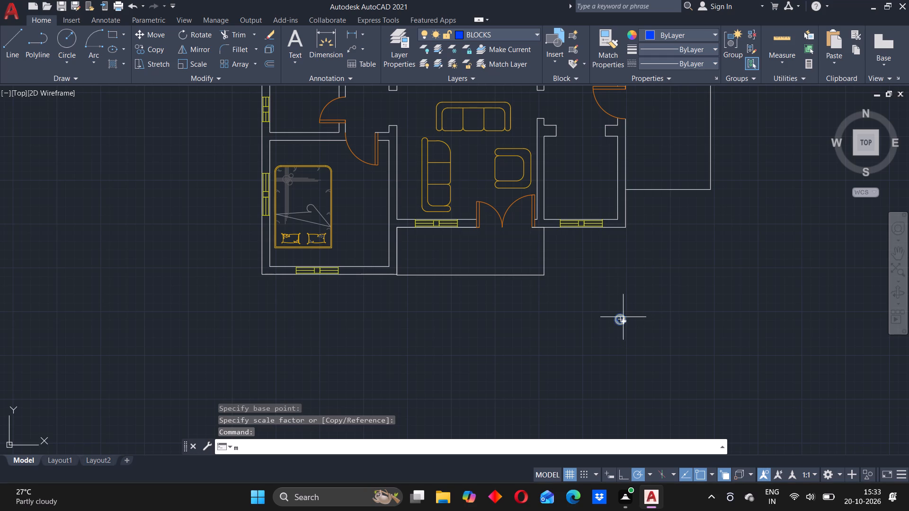
click(621, 320)
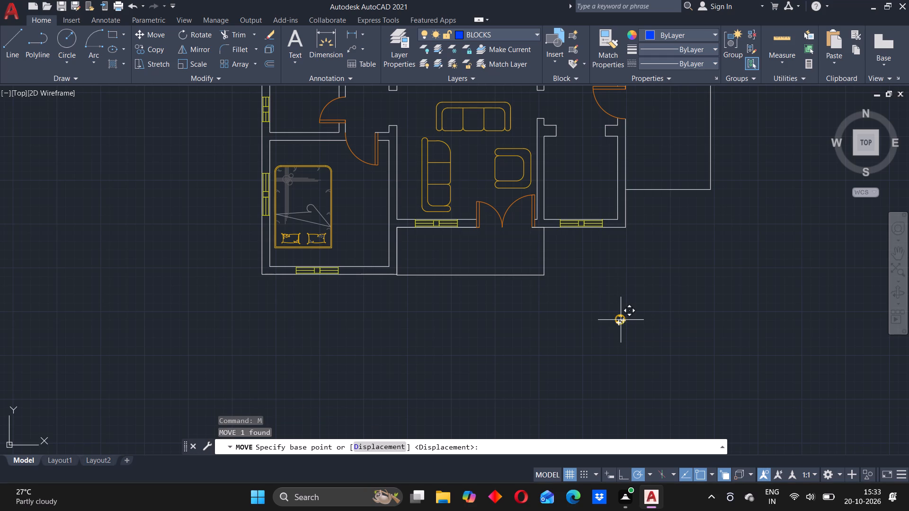
click(474, 174)
Scale up the PUFFY block about its centre so it fills the gap between the hall sofas as a round centre table.
scroll(474, 174, down, 2)
scroll(474, 174, up, 5)
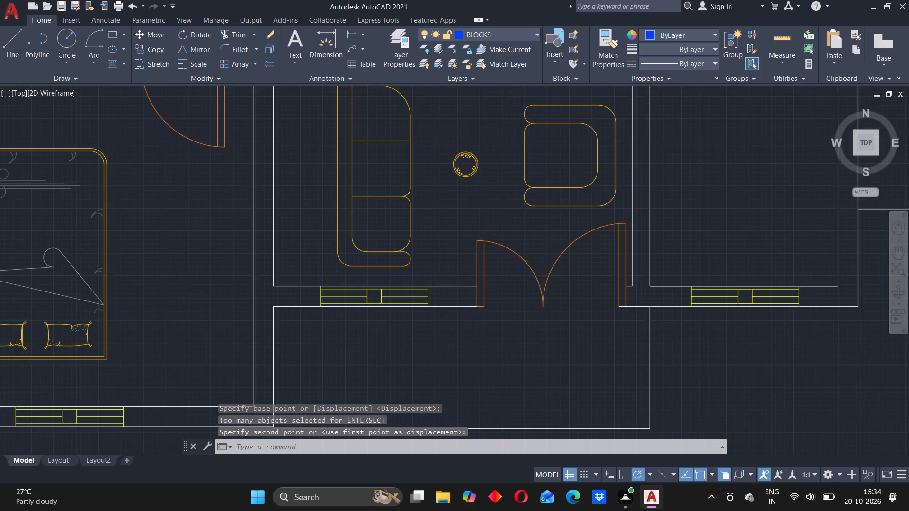
click(467, 175)
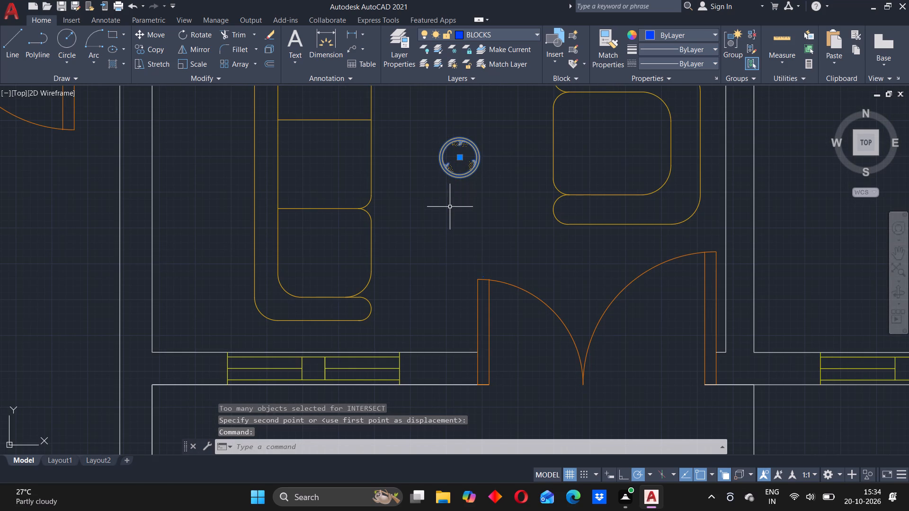
text(sc)
key(Return)
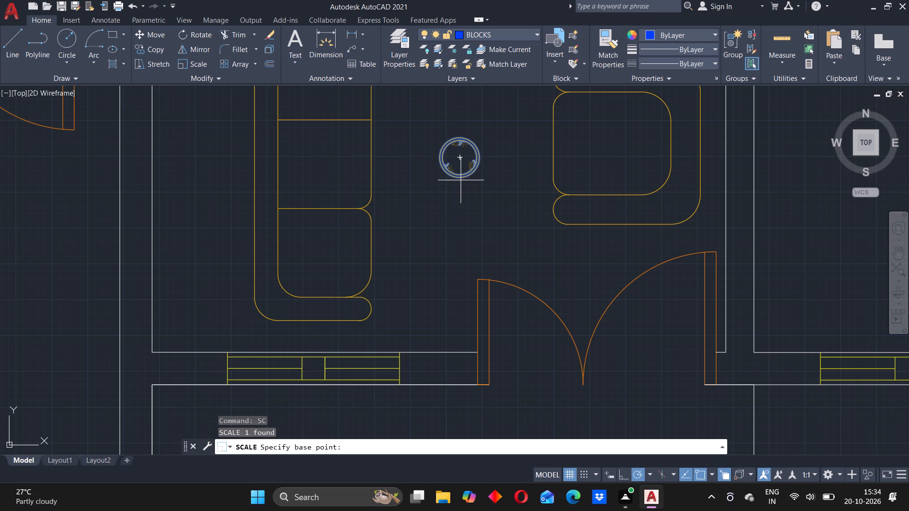
click(460, 158)
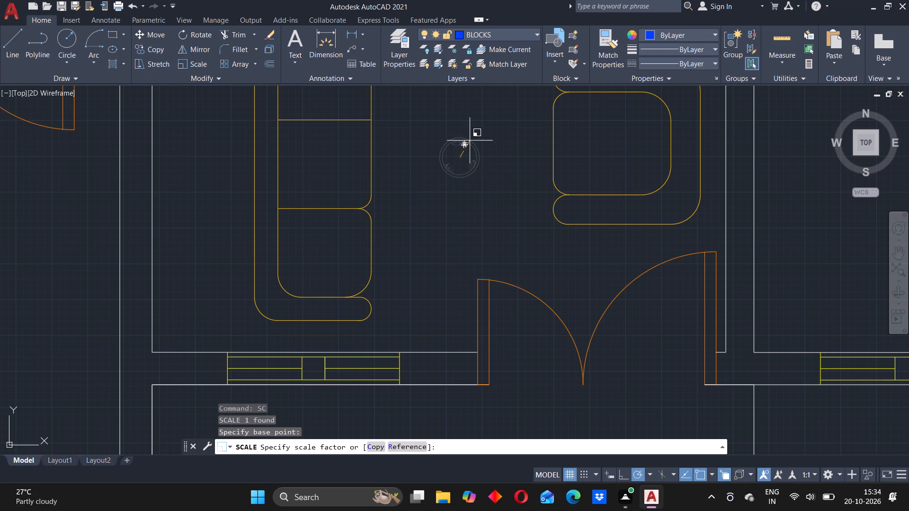
click(496, 112)
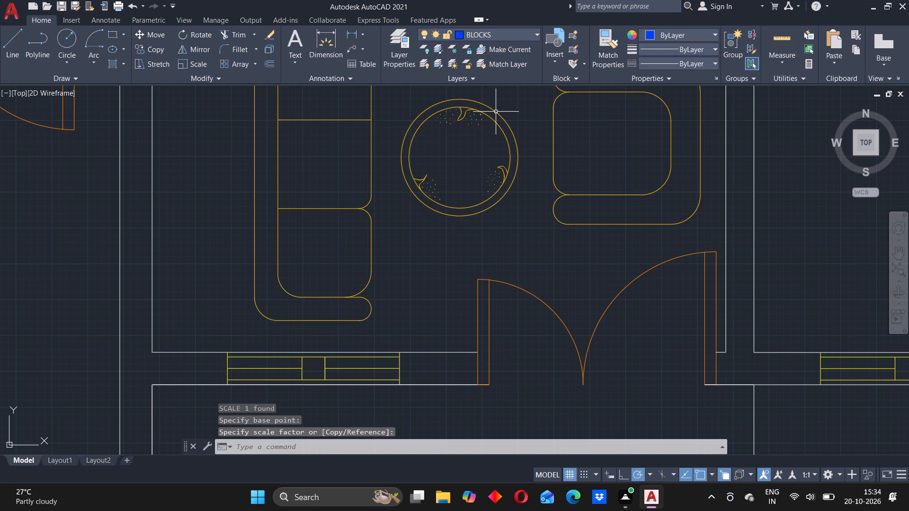
scroll(486, 155, down, 5)
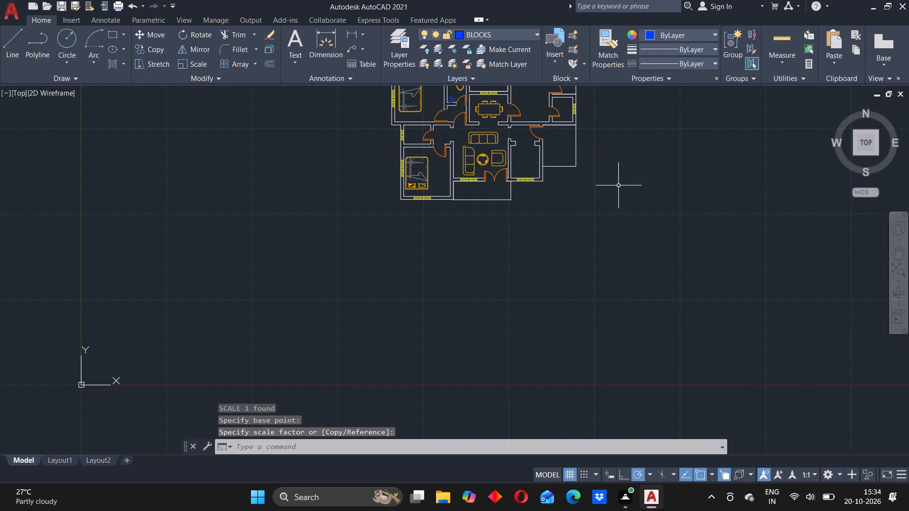
scroll(536, 129, down, 1)
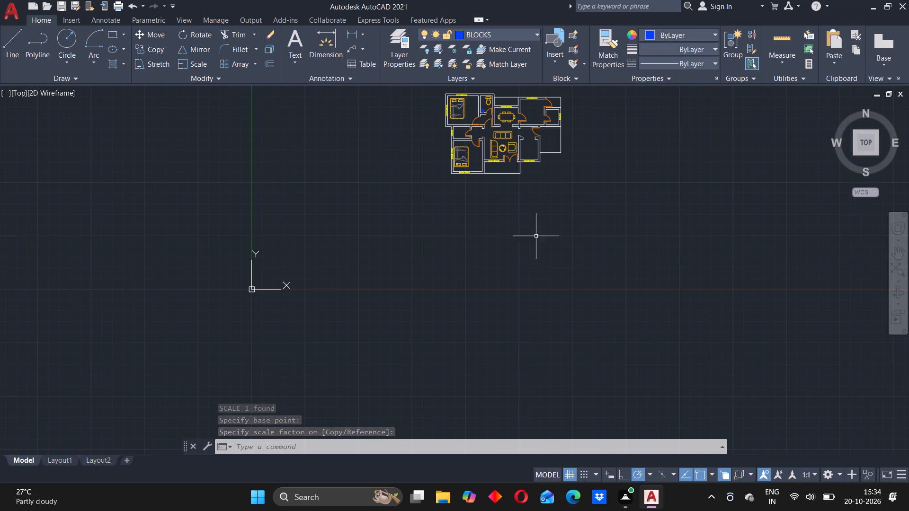
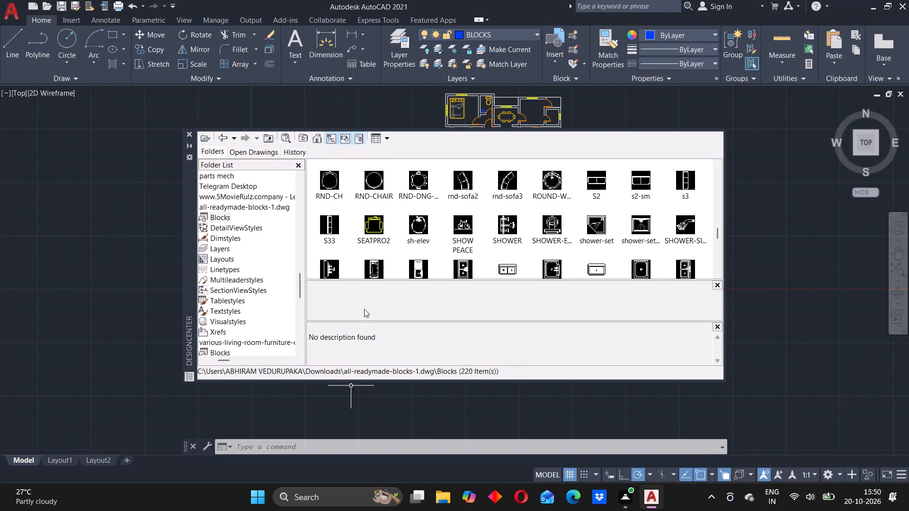
Load Kitchen-Mobiliary-DwgFree.com_.dwg from Downloads into DesignCenter and look through its Blocks.
click(206, 138)
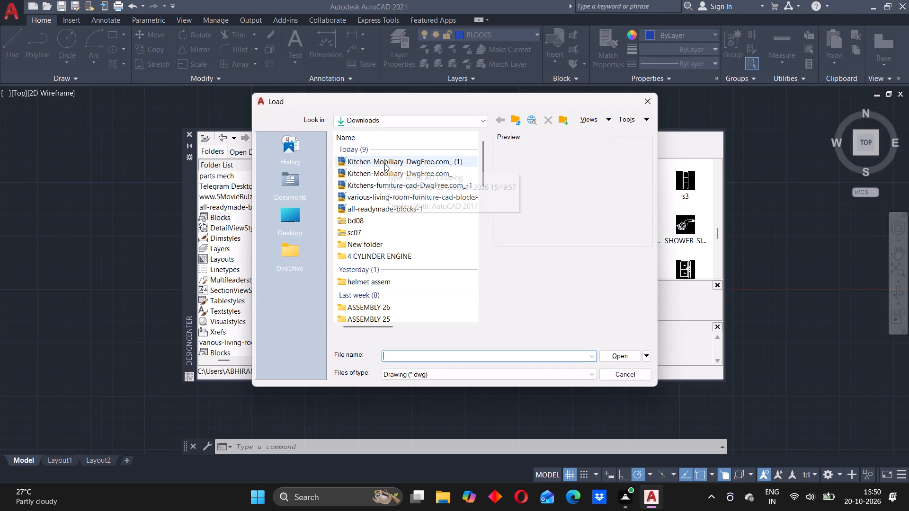
click(382, 174)
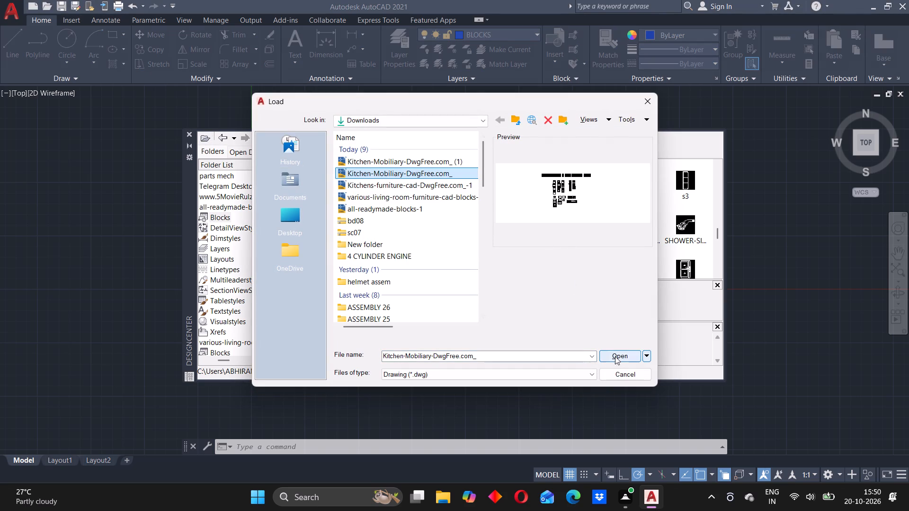
click(615, 356)
double_click(324, 174)
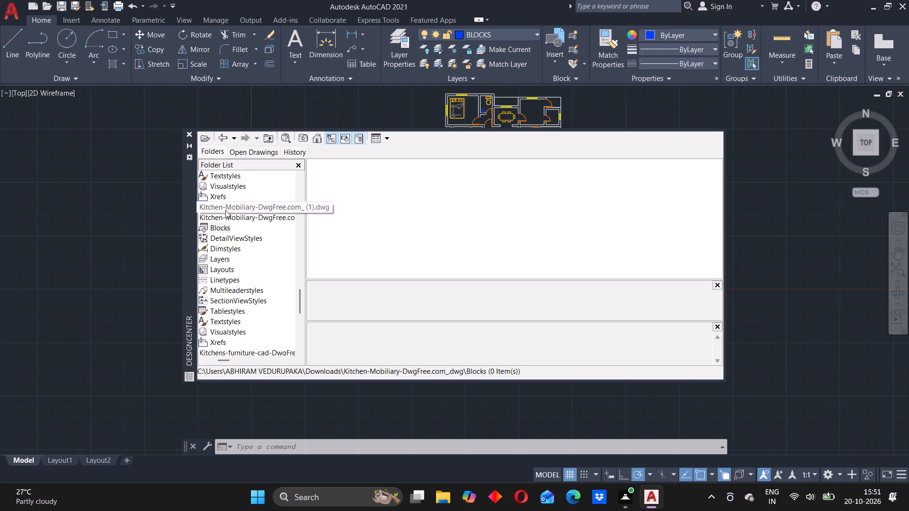
scroll(321, 216, up, 2)
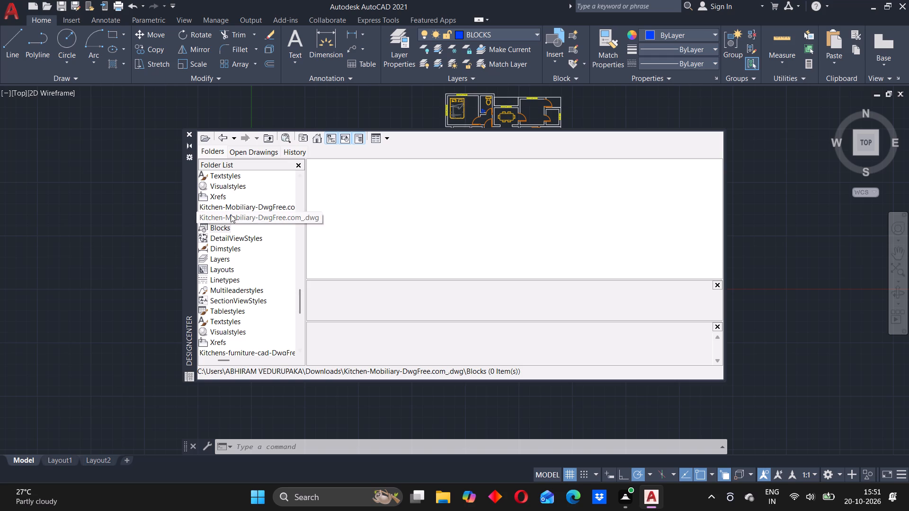
Load Kitchen-Mobiliary-DwgFree.com_ (1).dwg into DesignCenter, look through its Blocks and return to the previous level.
click(202, 140)
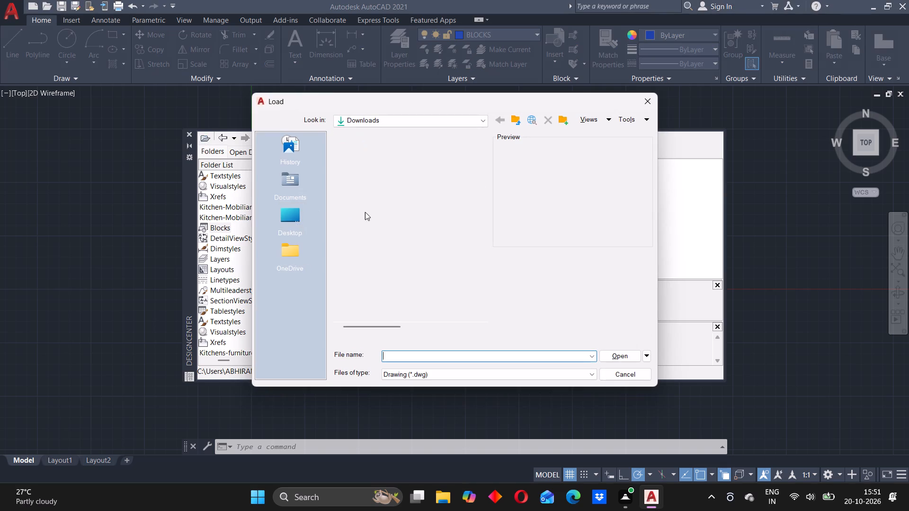
click(381, 162)
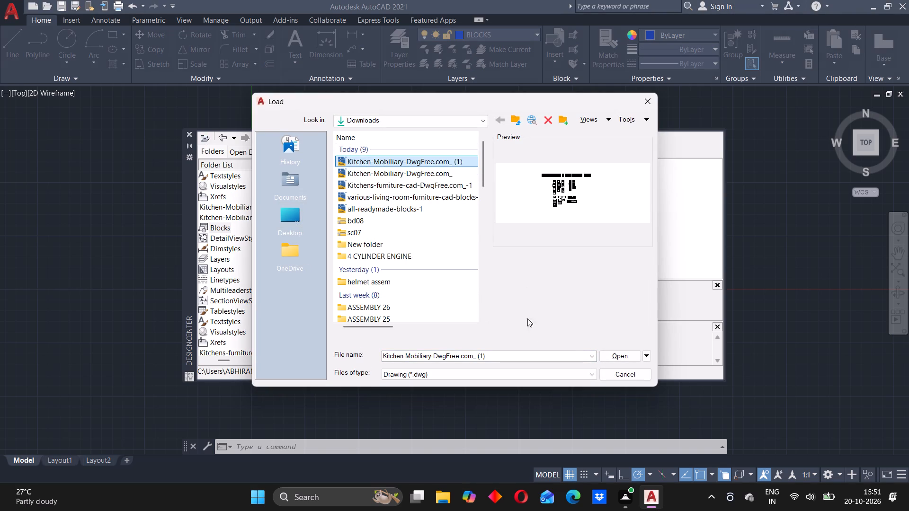
click(607, 357)
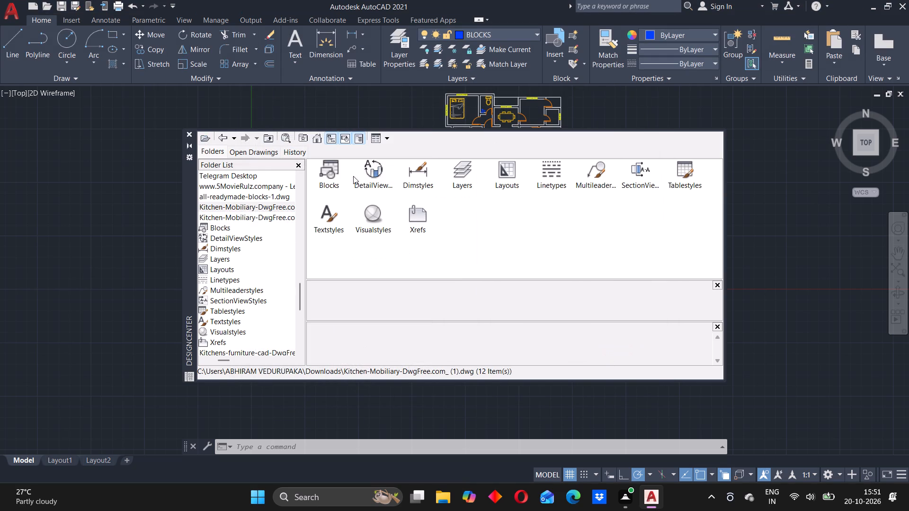
double_click(328, 175)
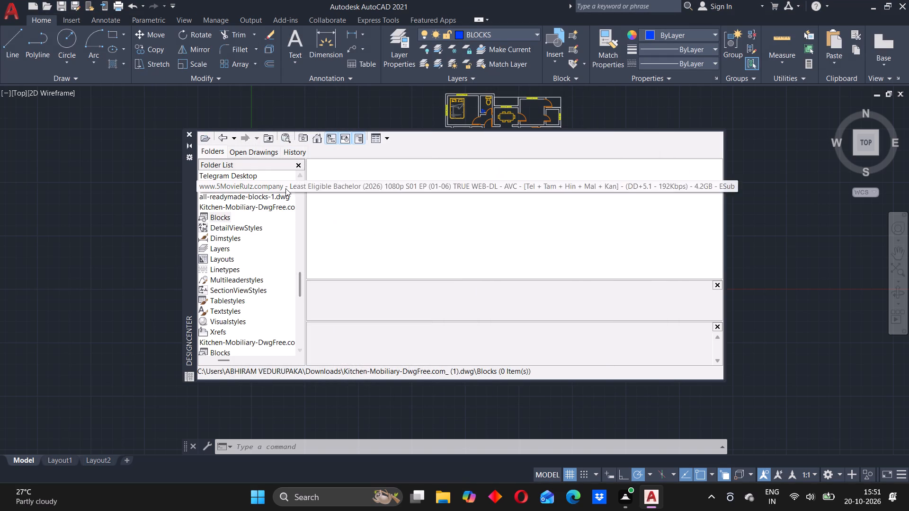
click(218, 136)
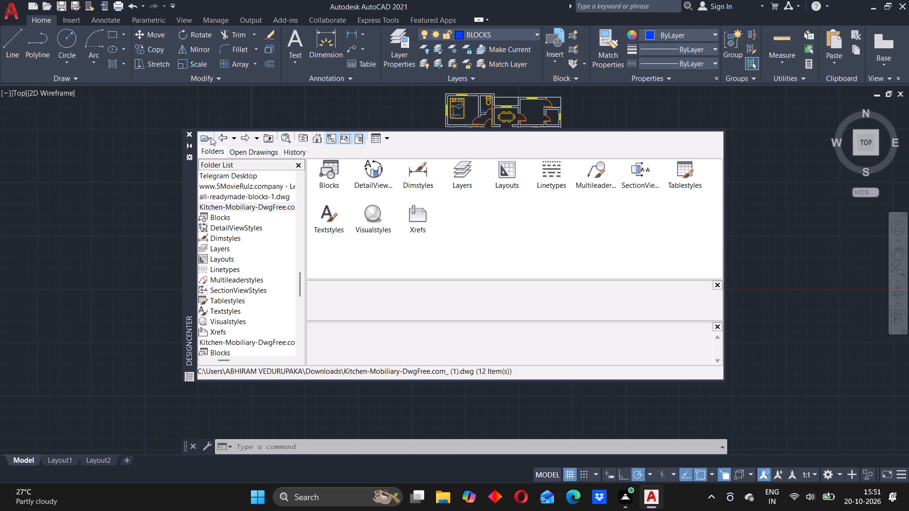
Reload Kitchen-Mobiliary-DwgFree.com_.dwg in DesignCenter, check its Blocks again and go back.
click(205, 137)
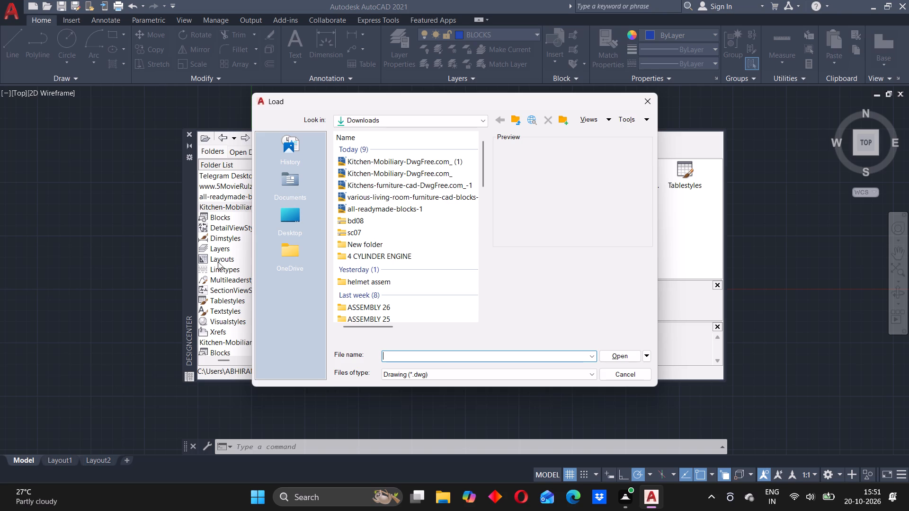
double_click(396, 174)
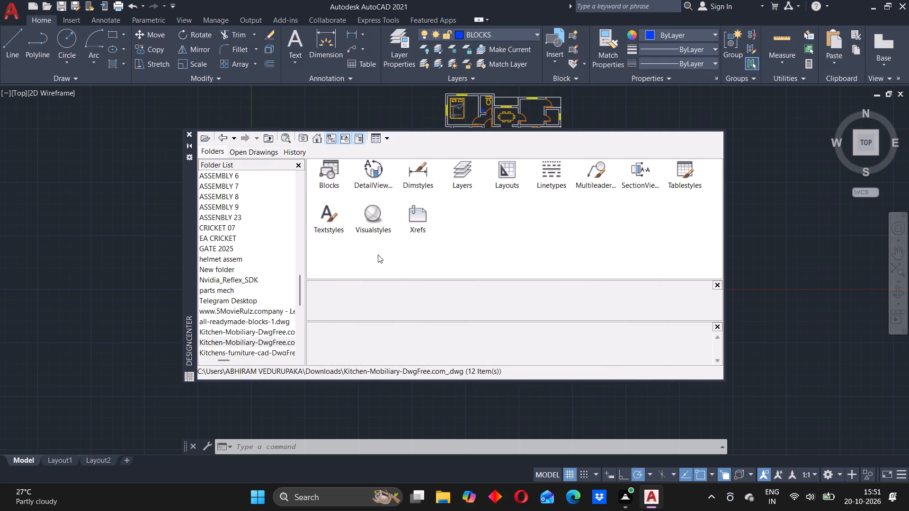
double_click(335, 182)
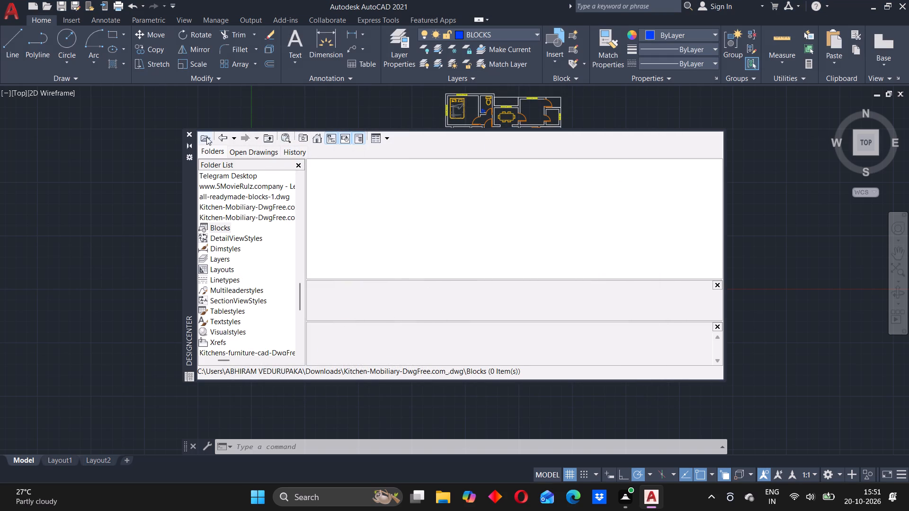
click(219, 135)
click(223, 138)
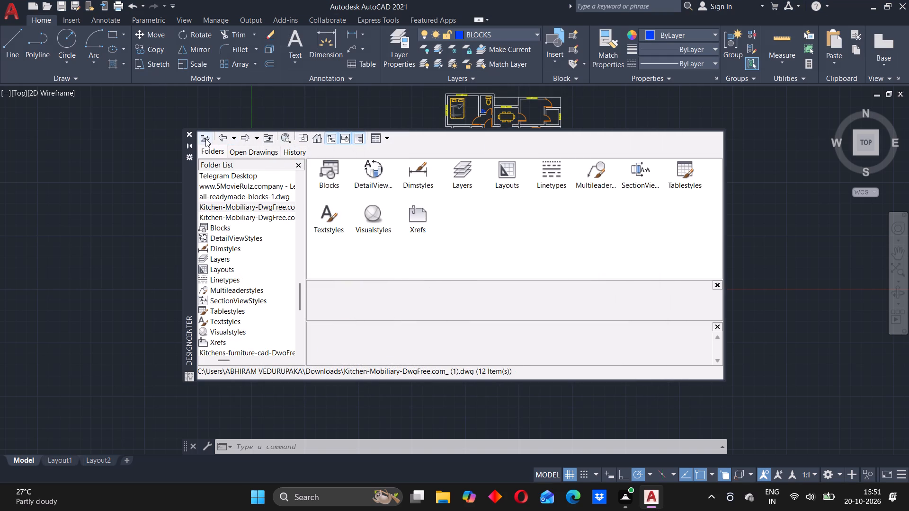
Load Kitchens-furniture-cad-DwgFree.com_-1.dwg from Downloads into DesignCenter and open its Blocks.
click(205, 139)
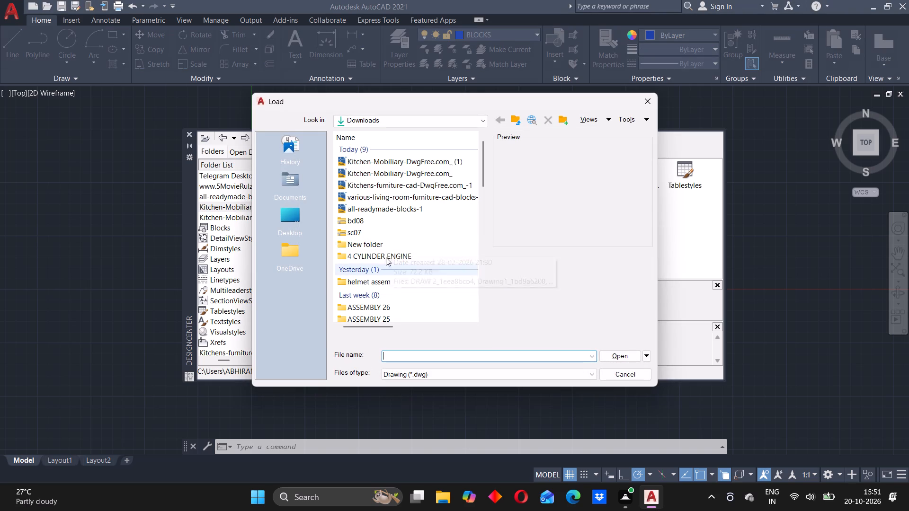
double_click(377, 185)
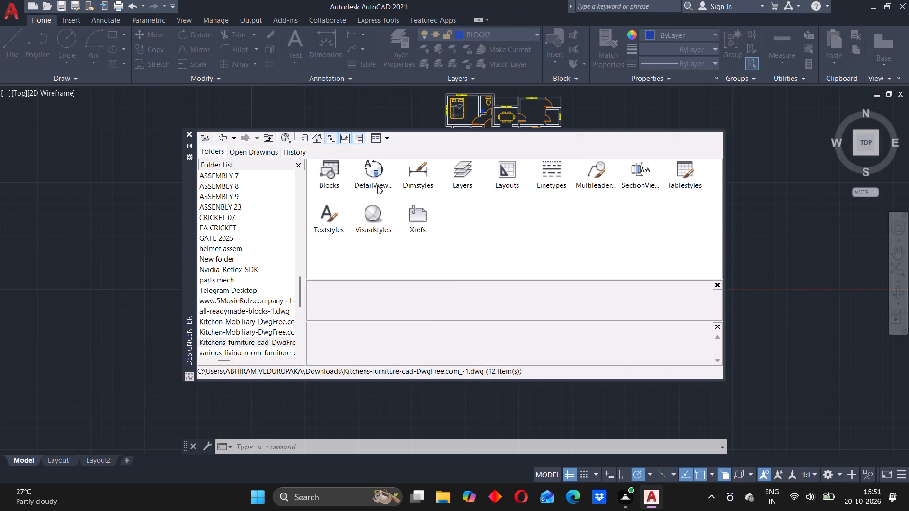
double_click(333, 175)
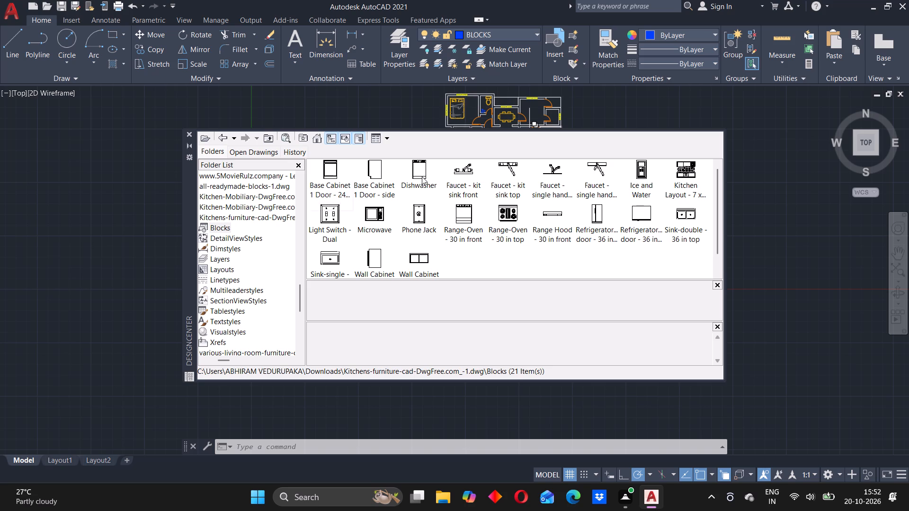
Insert the Dishwasher, Kitchen Layout, 36 in double sink and tall refrigerator blocks in the empty space beside the floor plan, and close DesignCenter.
drag(420, 173, 759, 209)
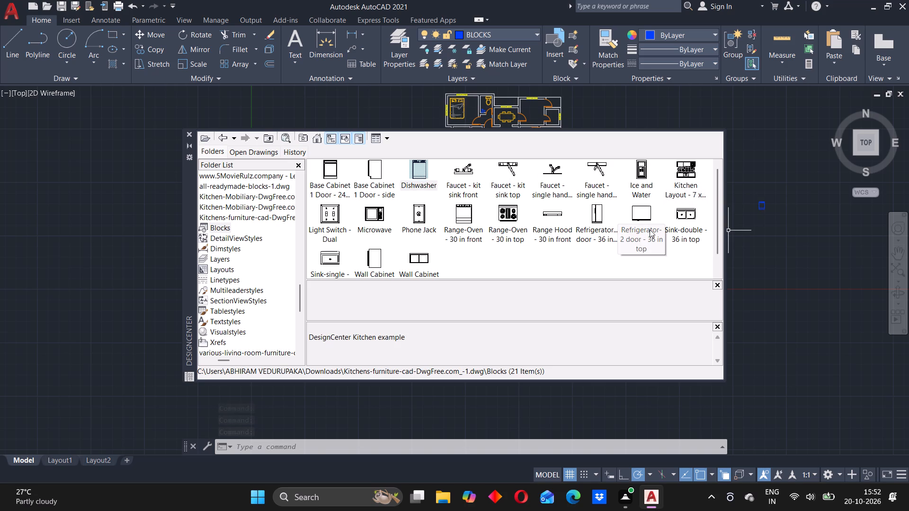
drag(681, 172, 765, 180)
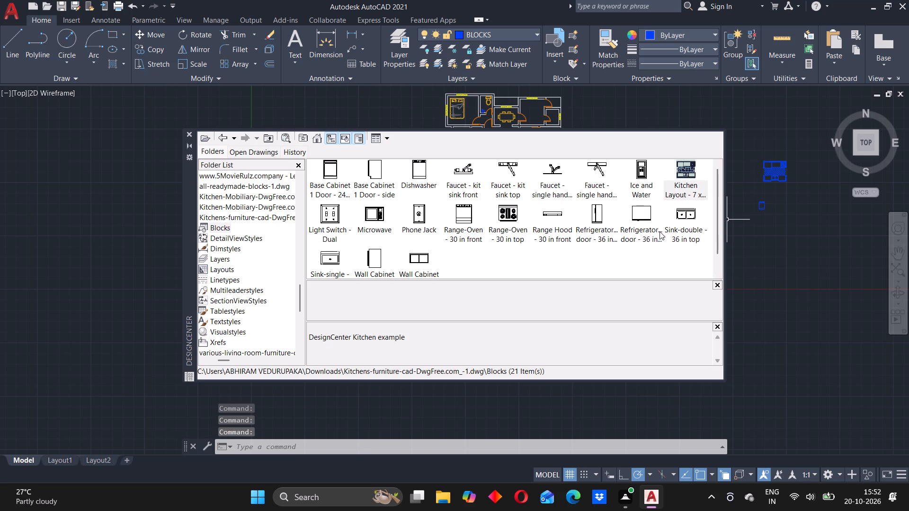
drag(683, 219, 802, 254)
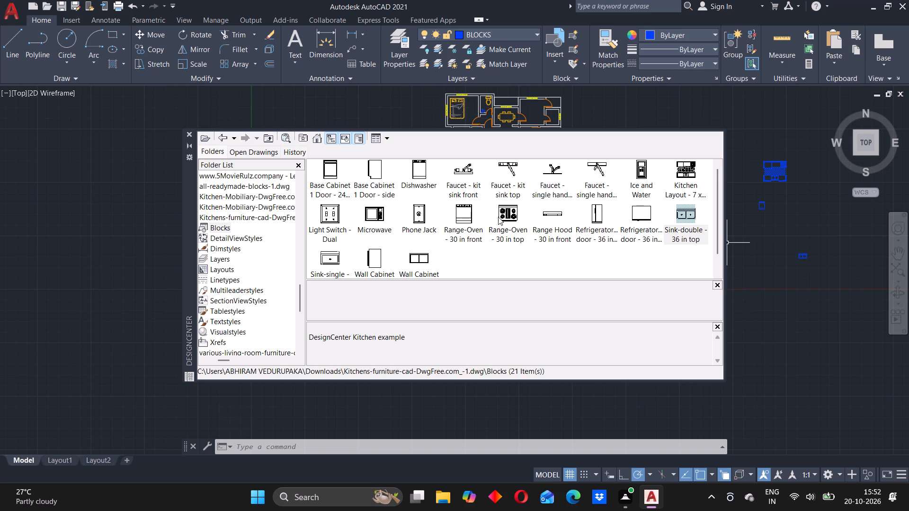
drag(597, 215, 770, 307)
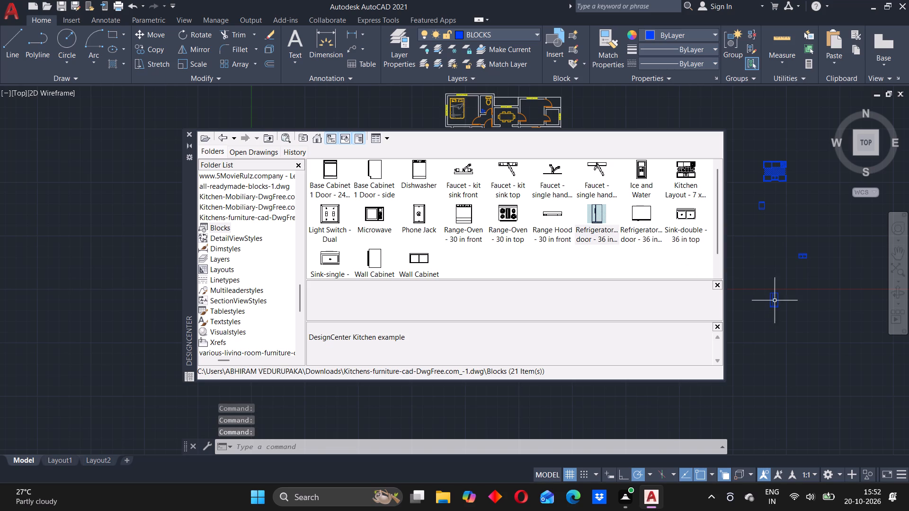
key(Escape)
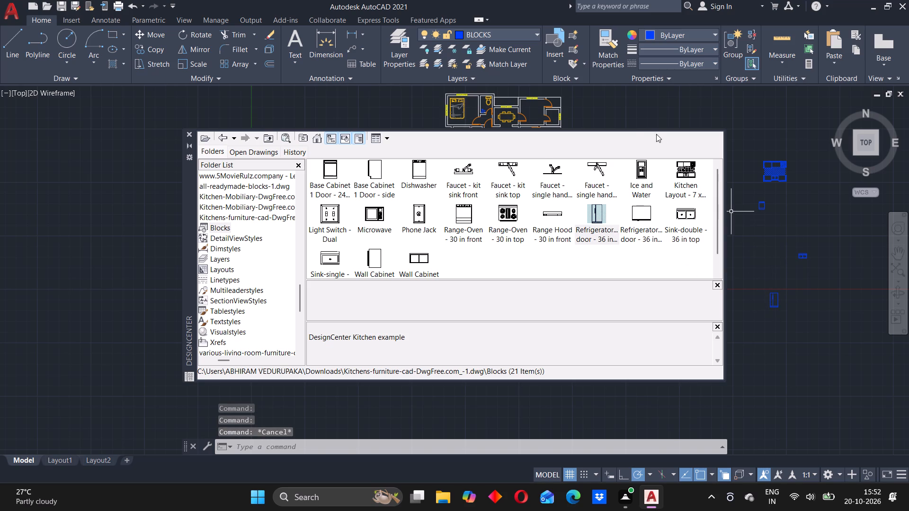
click(190, 135)
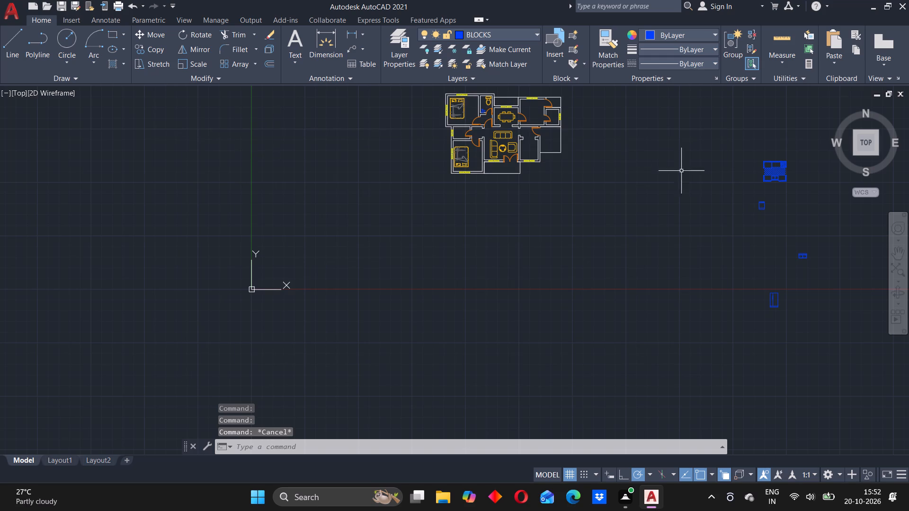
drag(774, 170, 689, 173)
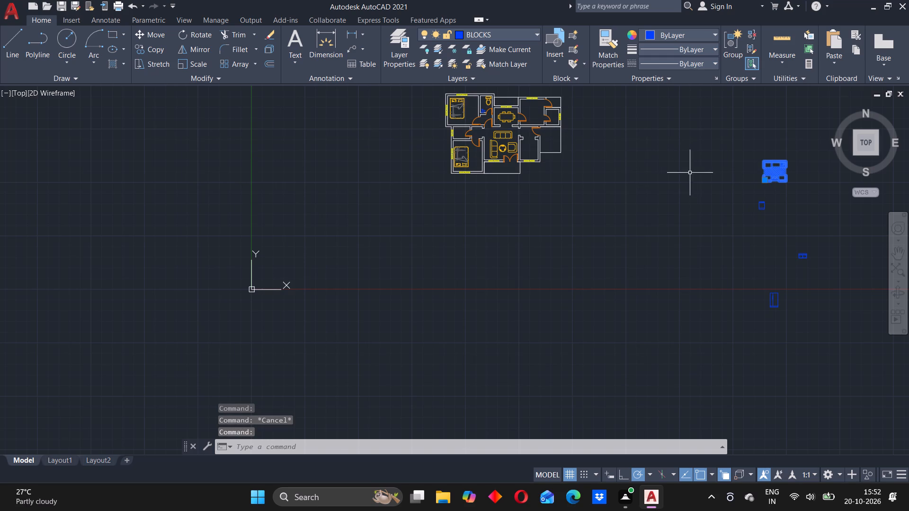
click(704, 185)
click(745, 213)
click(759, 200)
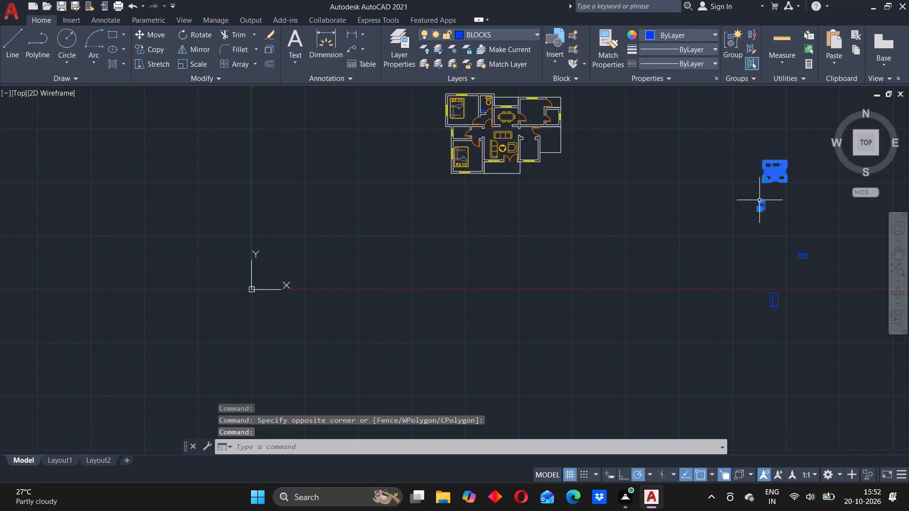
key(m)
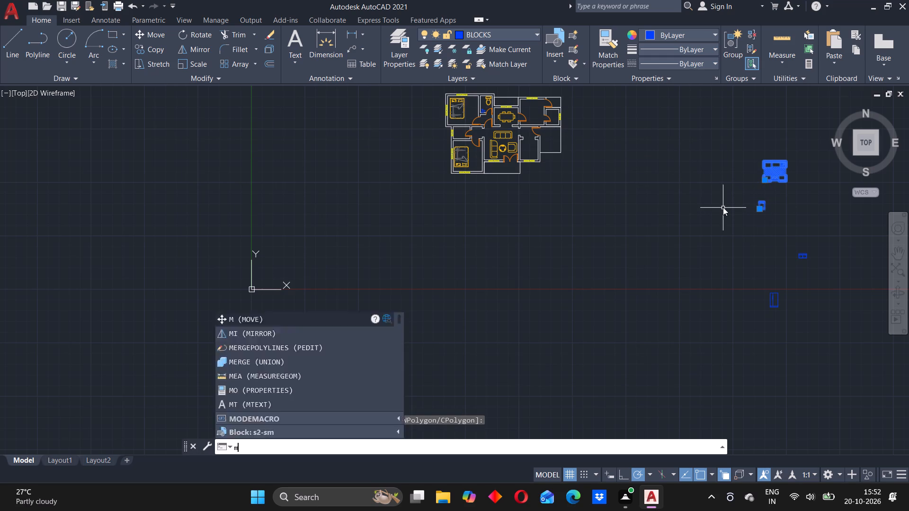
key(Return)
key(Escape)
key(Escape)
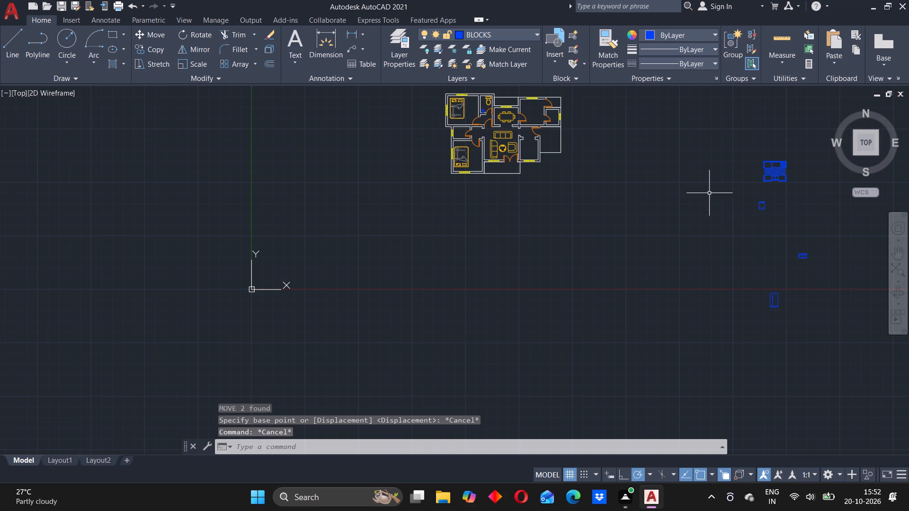
Move the dishwasher block into the room beside the dining room, near the windowed upper wall.
click(763, 205)
key(m)
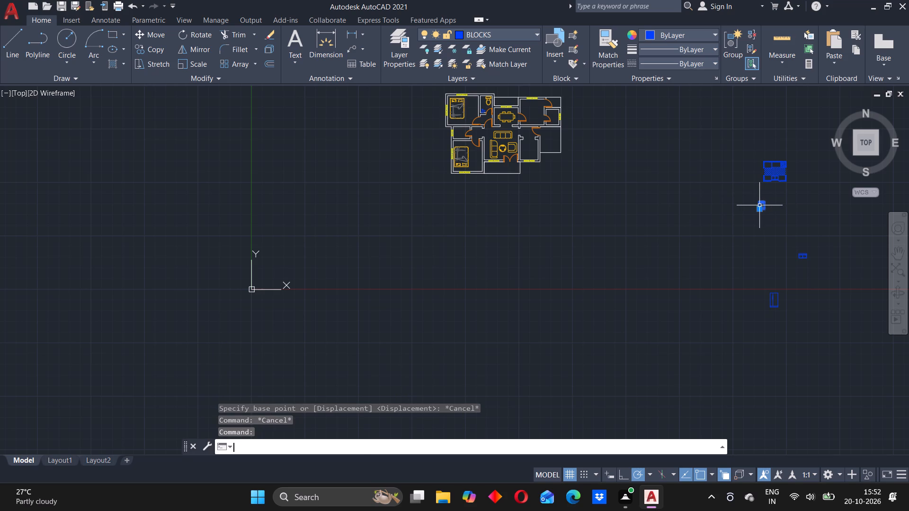
key(Return)
drag(759, 204, 706, 192)
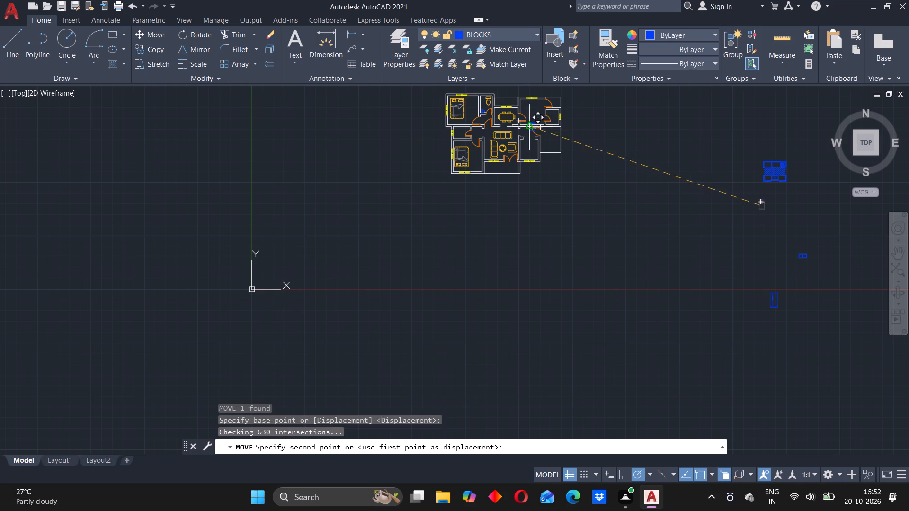
scroll(516, 108, down, 1)
scroll(527, 110, up, 5)
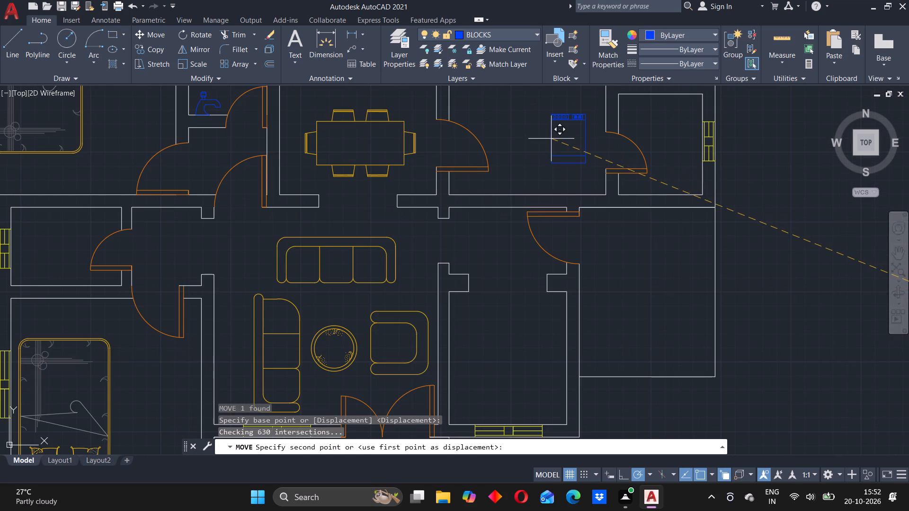
scroll(551, 139, down, 2)
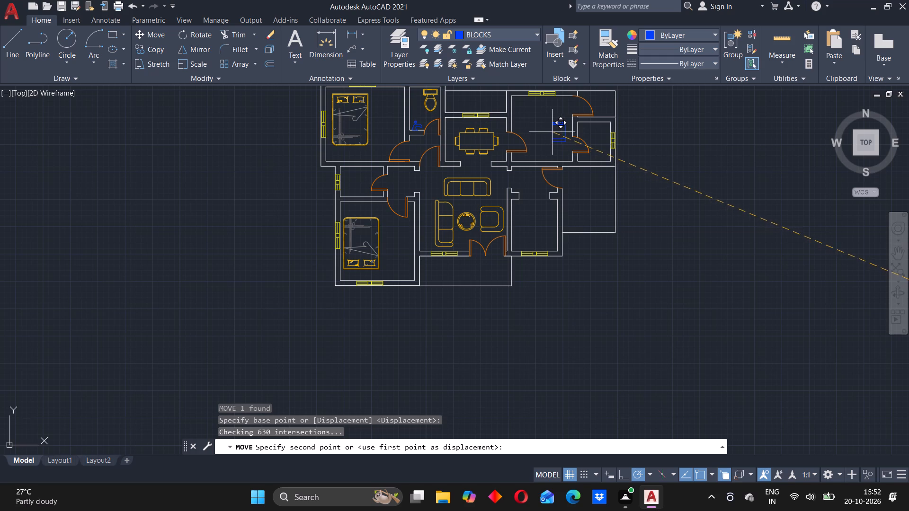
click(555, 107)
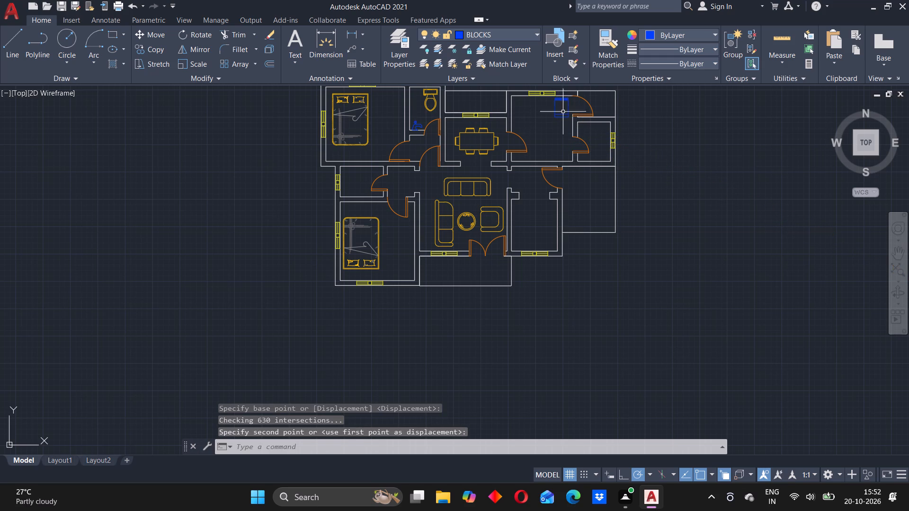
Move the Kitchen Layout block from the empty space into the kitchen beside the dining room, below the windowed upper wall.
scroll(675, 173, up, 4)
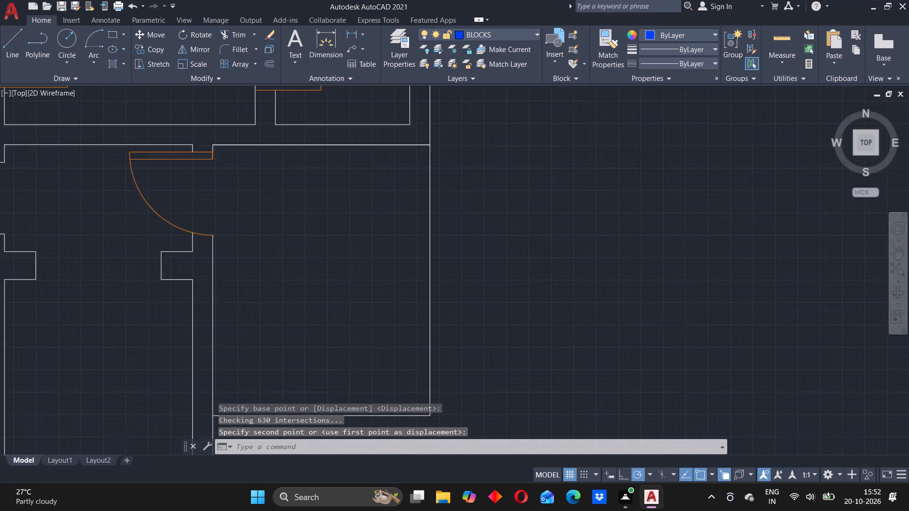
scroll(675, 173, down, 8)
middle_drag(731, 203, 704, 196)
scroll(710, 182, up, 3)
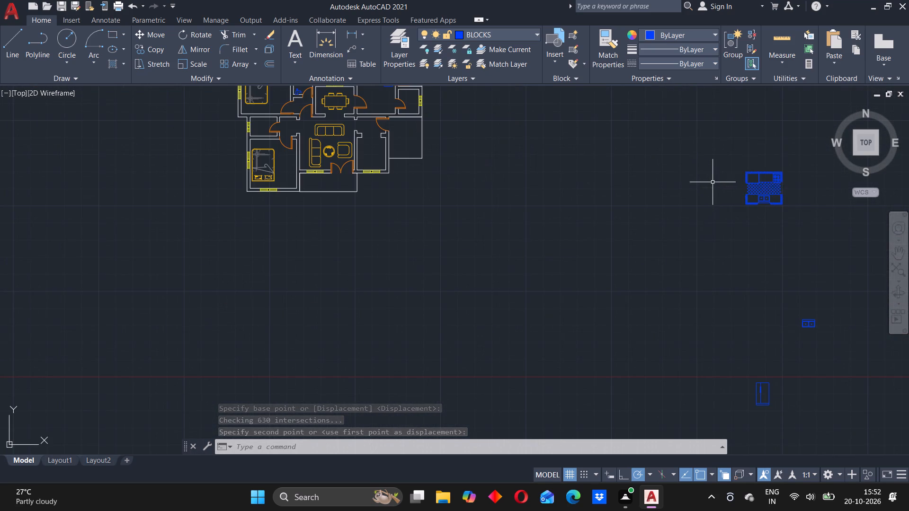
click(761, 180)
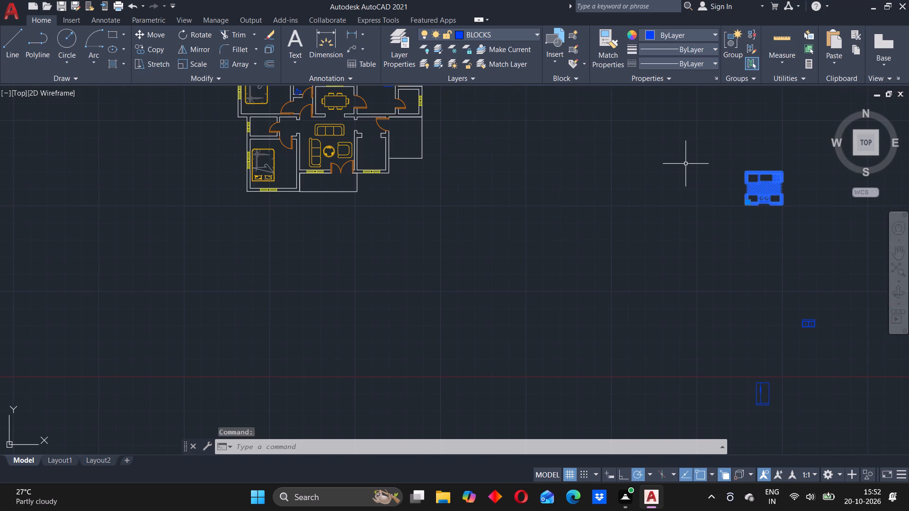
key(m)
key(Return)
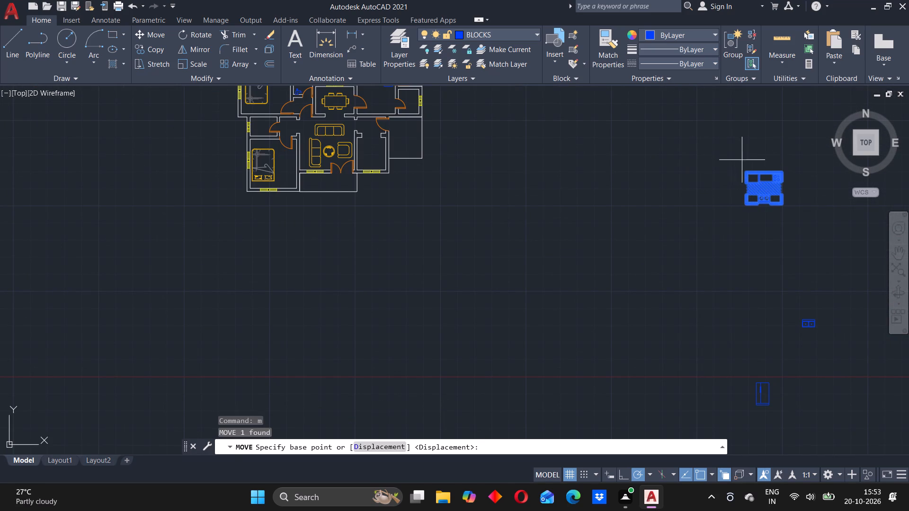
drag(748, 176, 741, 173)
scroll(346, 106, down, 2)
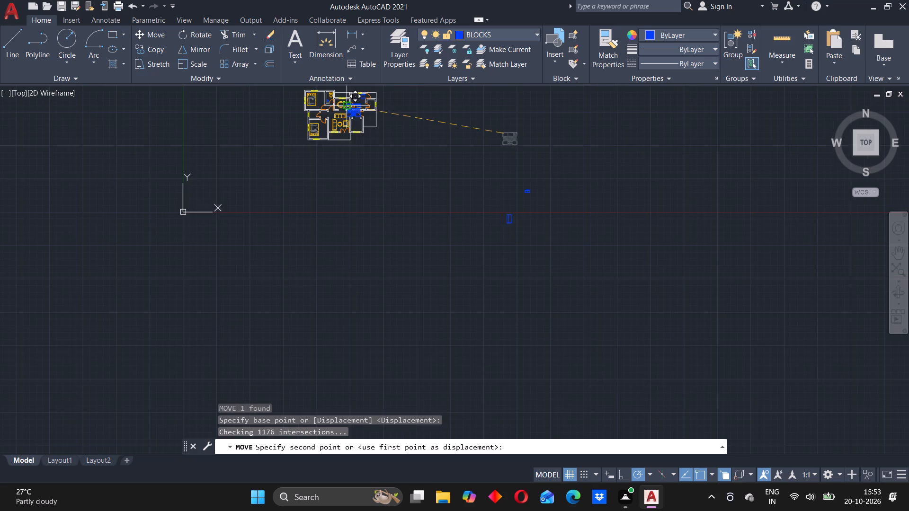
scroll(346, 106, up, 4)
scroll(368, 93, down, 1)
middle_drag(369, 97, 369, 107)
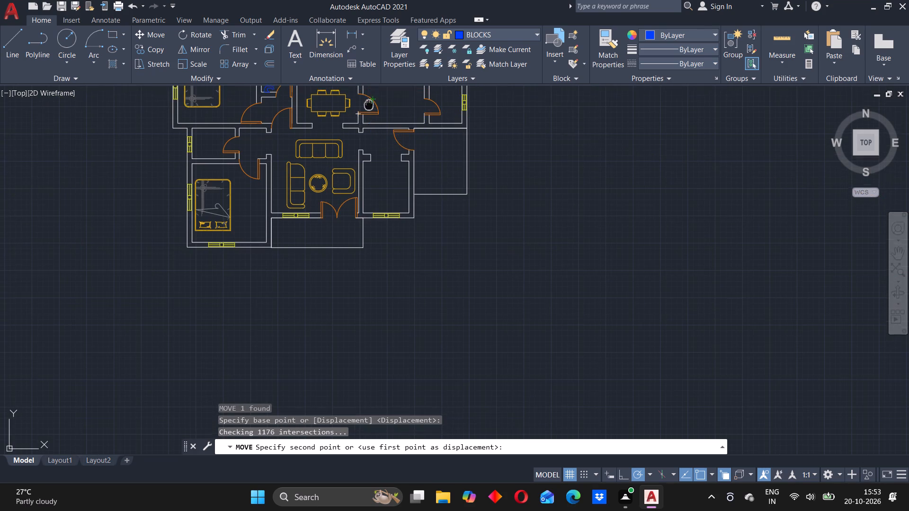
middle_drag(369, 107, 364, 188)
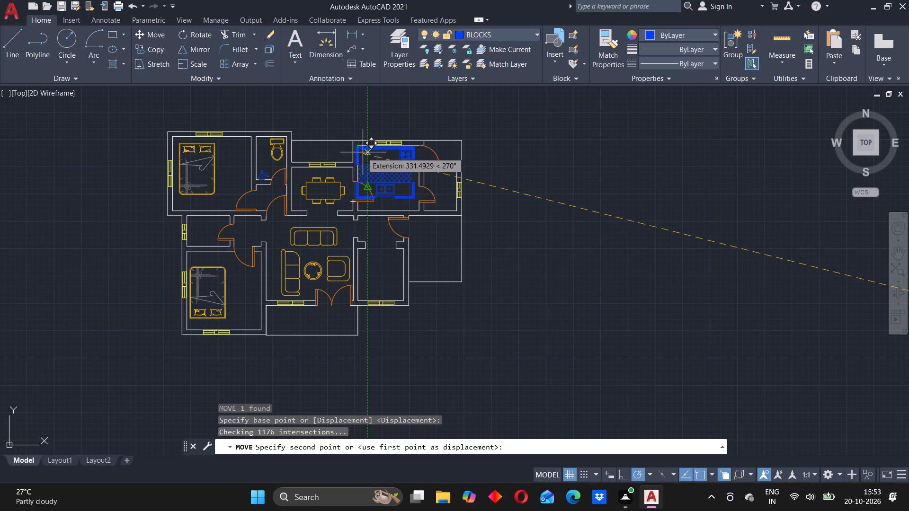
click(363, 152)
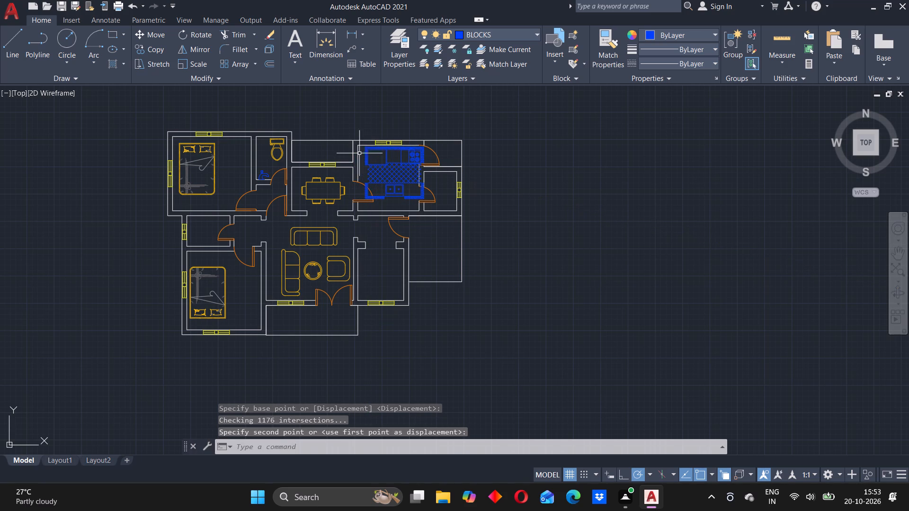
Scale the Kitchen Layout block down about its lower-right corner to just over a third of its size.
click(382, 168)
key(s)
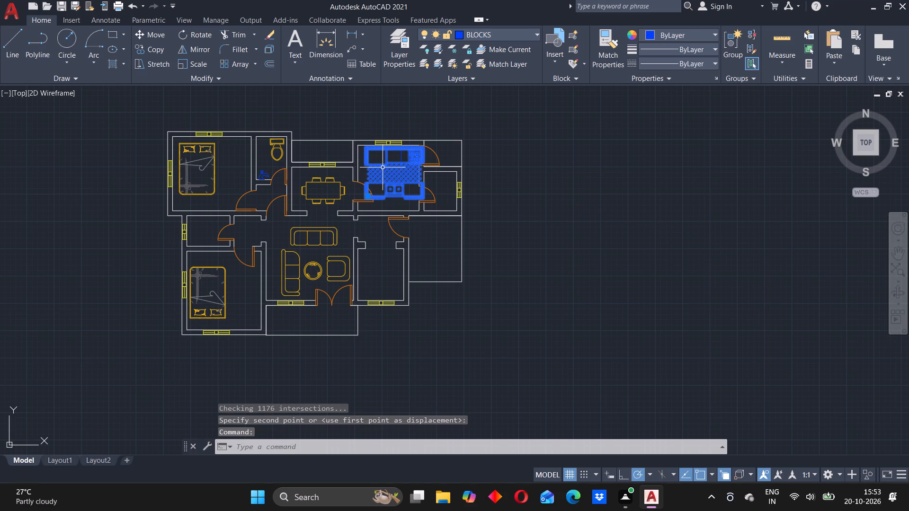
key(c)
key(Return)
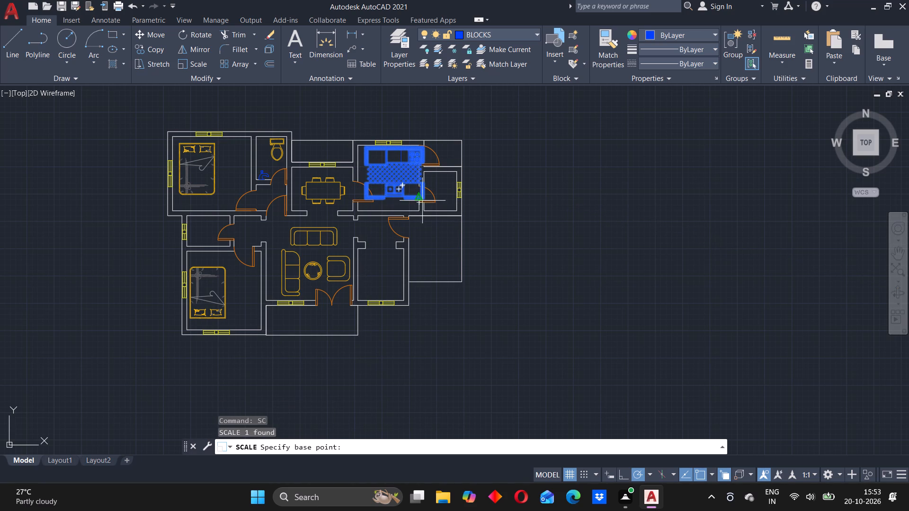
scroll(401, 181, up, 3)
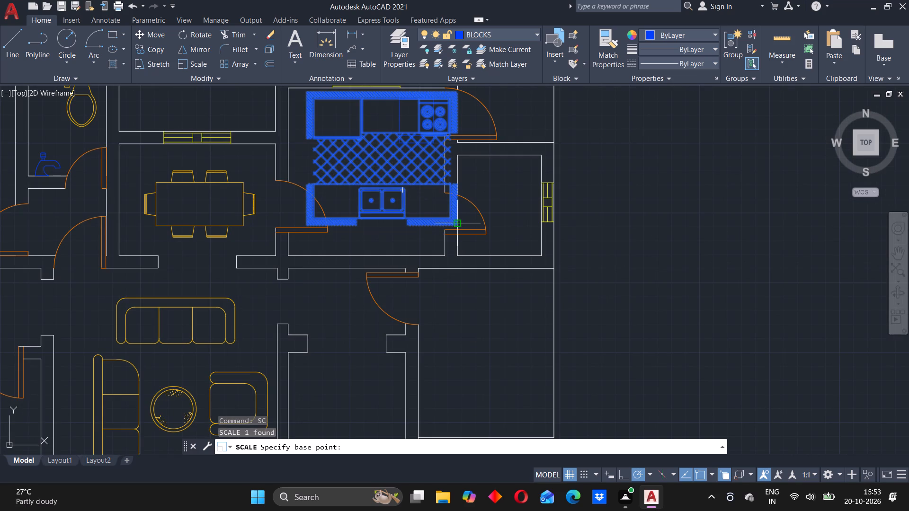
click(460, 223)
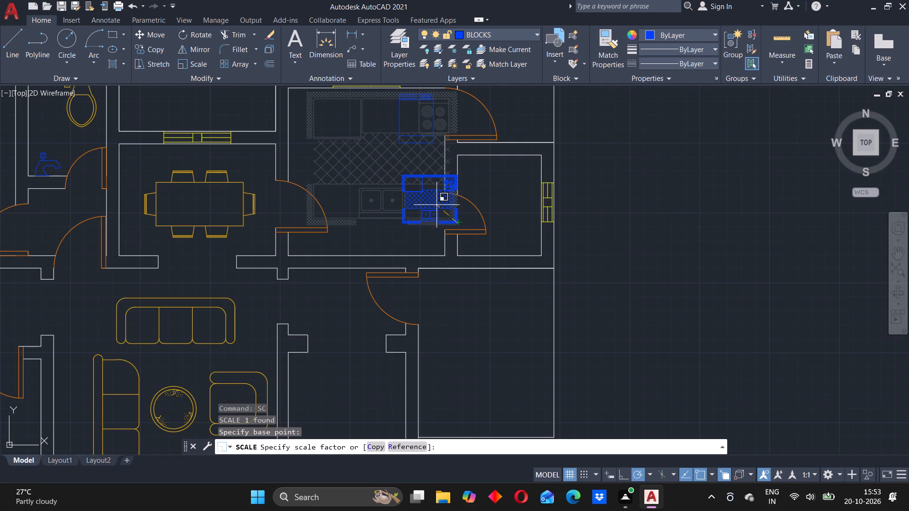
click(437, 205)
Move the reduced Kitchen Layout block to the kitchen's upper-left corner, clear of the dishwasher.
click(431, 195)
key(m)
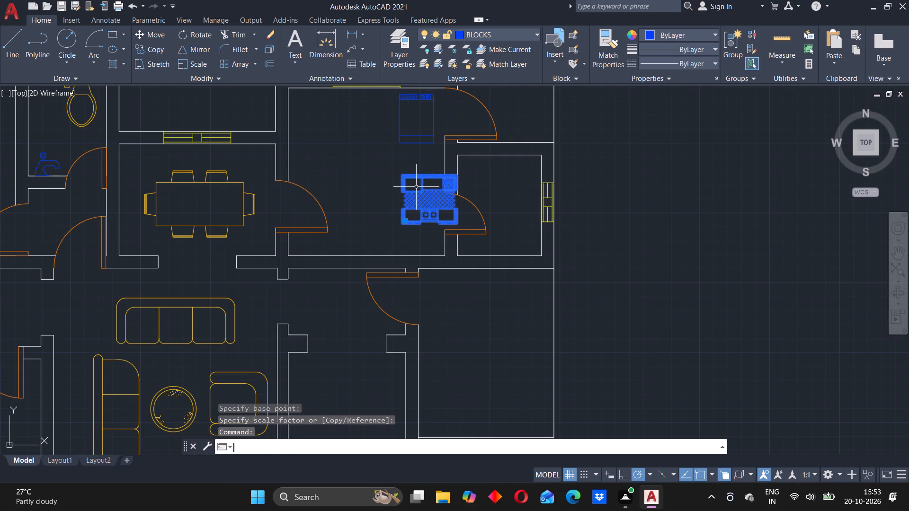
key(Return)
click(420, 184)
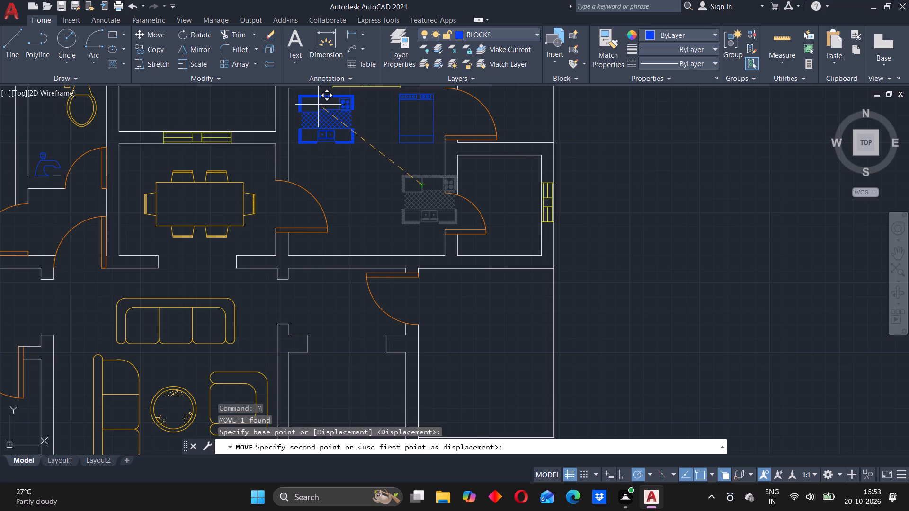
click(318, 104)
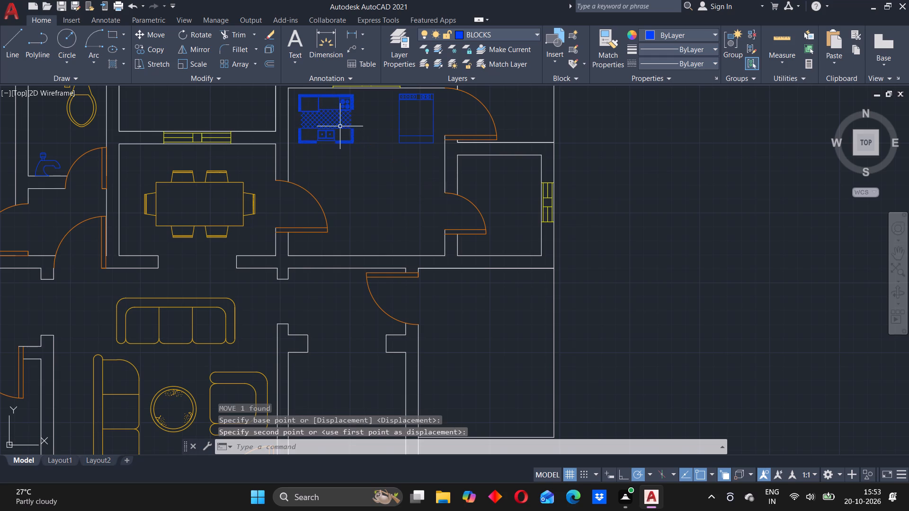
Scale the Kitchen Layout block up about its lower-right corner to roughly one and a half times its size.
click(339, 126)
text(sc)
key(Return)
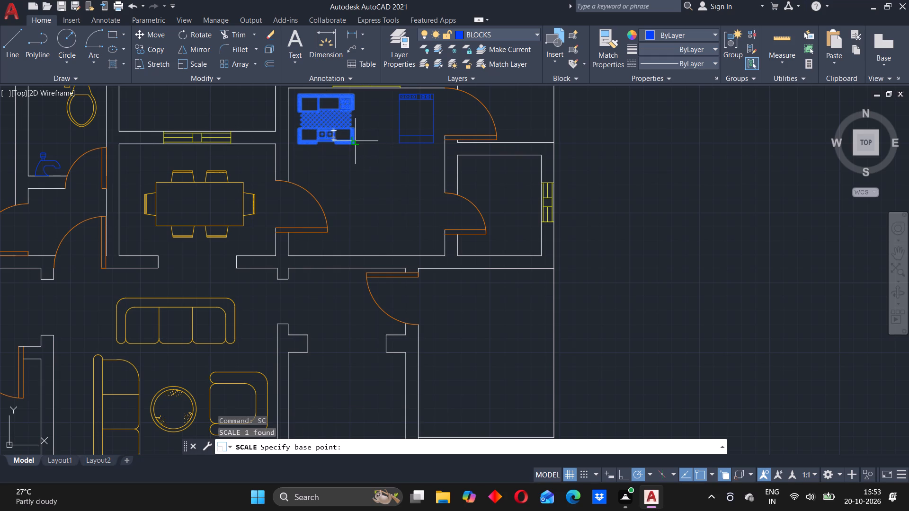
click(358, 141)
click(402, 138)
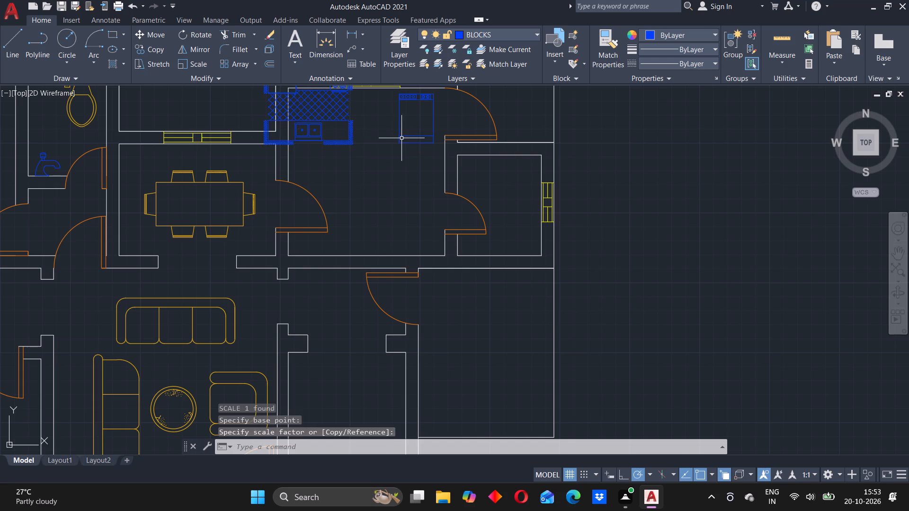
Move the enlarged Kitchen Layout block back inside the kitchen walls, fitted into the upper-left corner.
click(321, 113)
key(m)
key(Return)
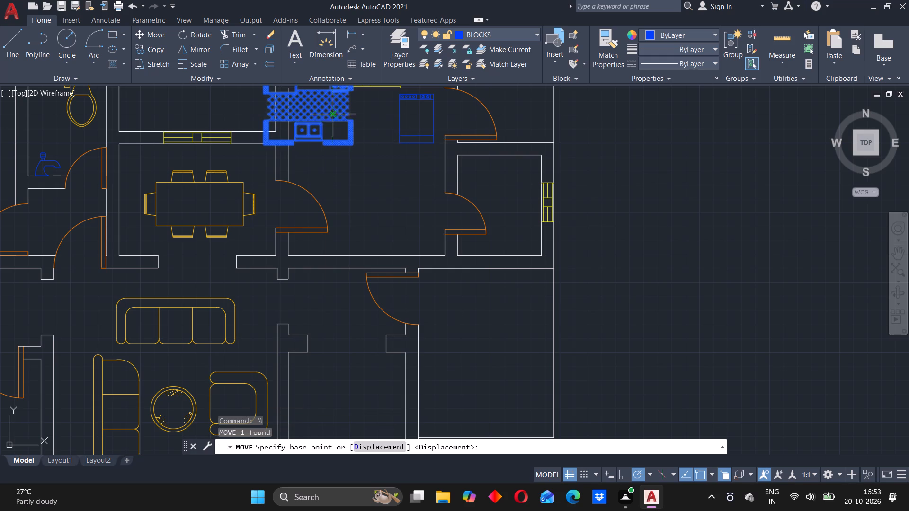
click(354, 146)
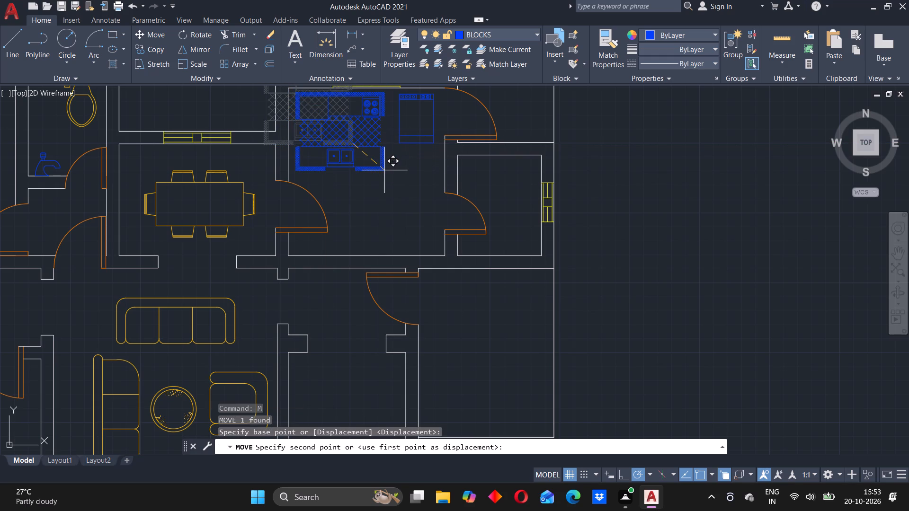
click(382, 169)
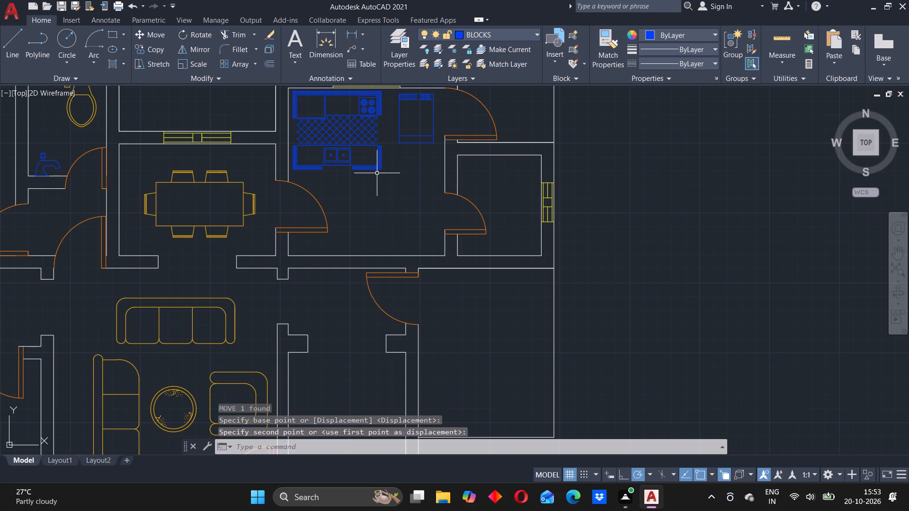
Move the tall refrigerator and 36 in double sink blocks together to the empty space just beside the floor plan's right side.
scroll(328, 179, up, 2)
scroll(345, 174, down, 7)
scroll(535, 250, up, 2)
scroll(473, 317, down, 2)
middle_drag(471, 309, 443, 227)
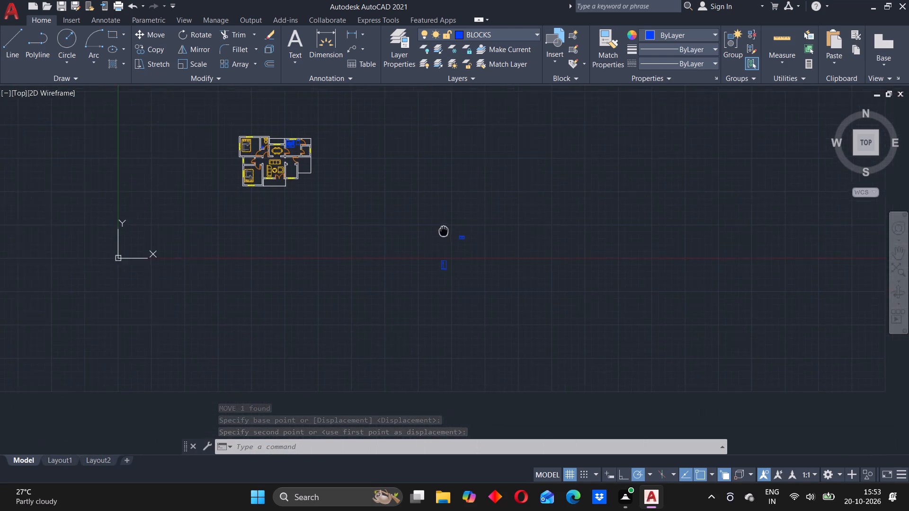
middle_drag(443, 227, 438, 210)
scroll(439, 224, up, 3)
click(431, 292)
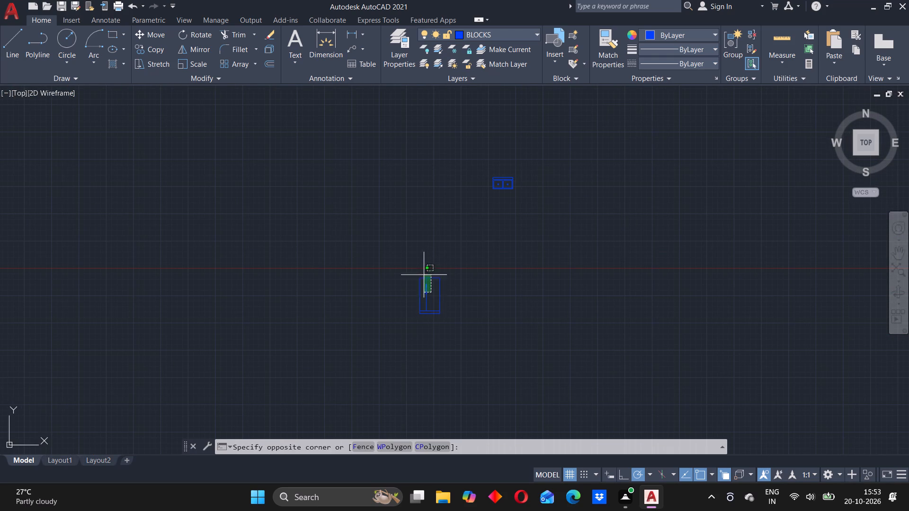
click(415, 244)
click(502, 183)
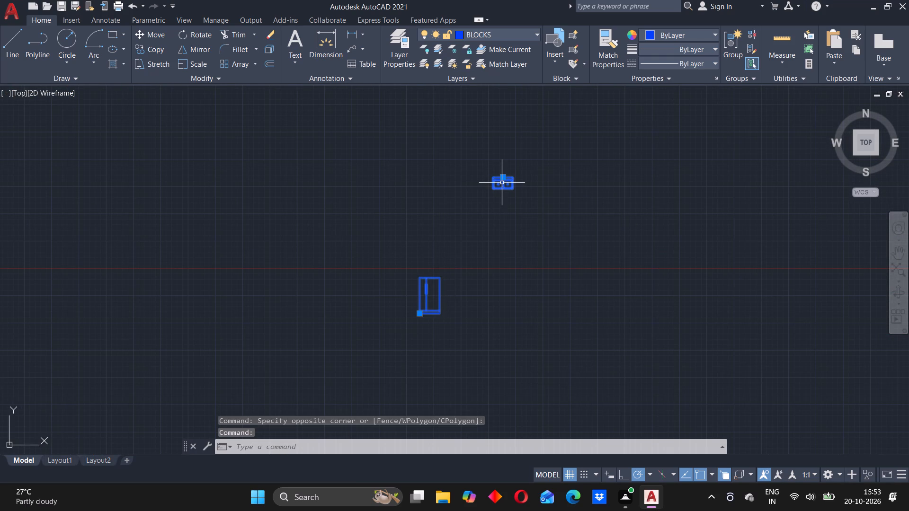
key(m)
key(Return)
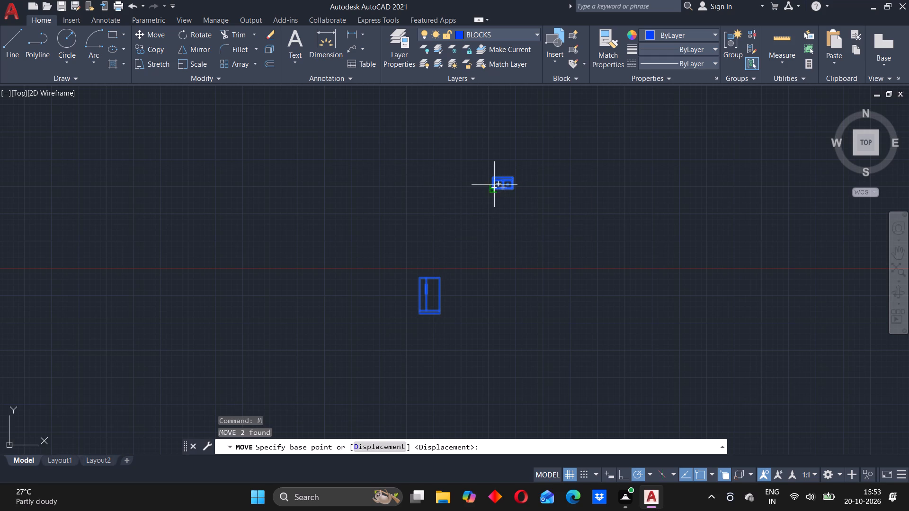
click(495, 183)
scroll(283, 98, down, 6)
middle_drag(256, 110, 285, 159)
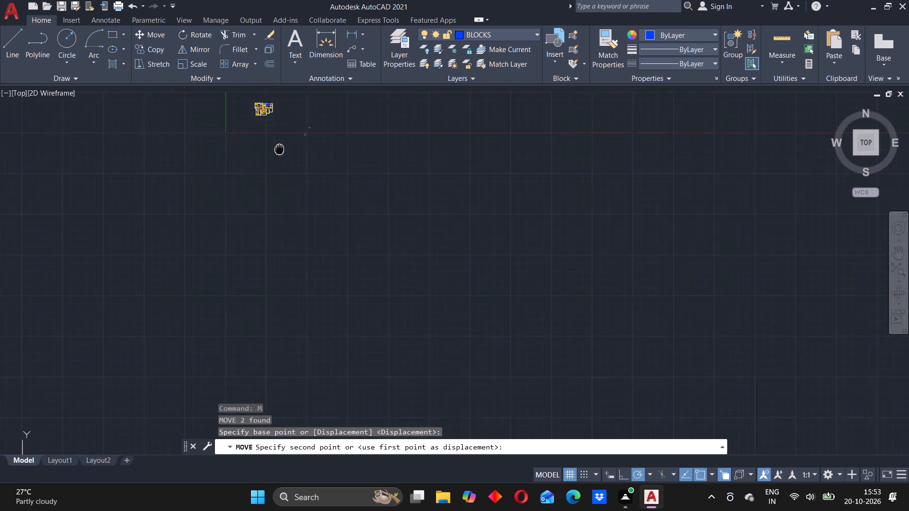
middle_drag(285, 159, 318, 264)
scroll(317, 238, up, 12)
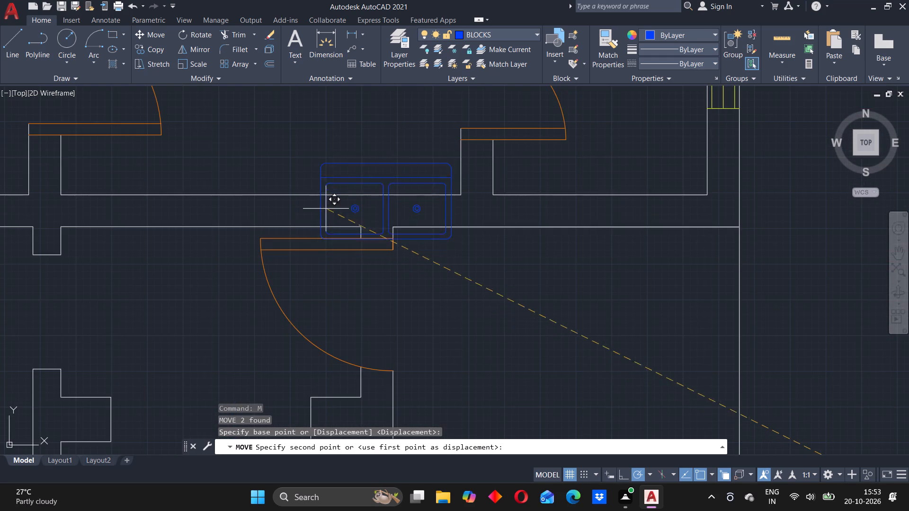
scroll(326, 204, down, 3)
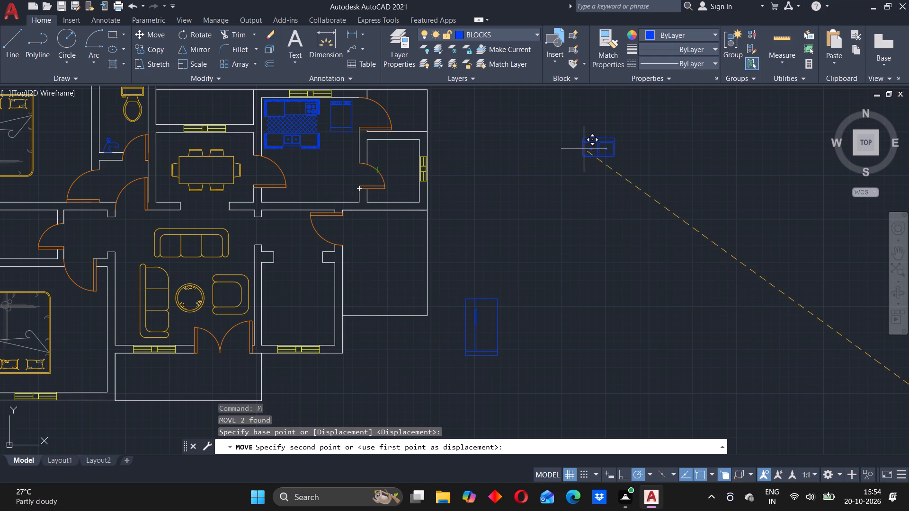
click(584, 149)
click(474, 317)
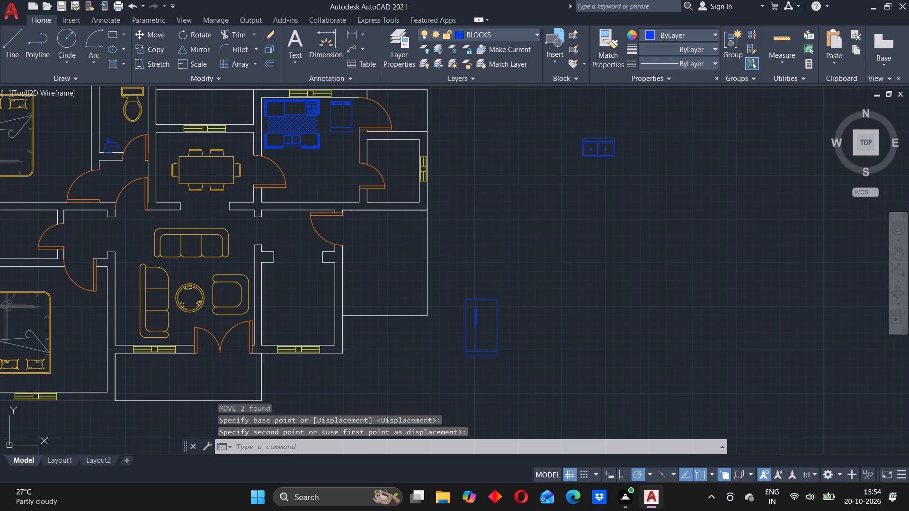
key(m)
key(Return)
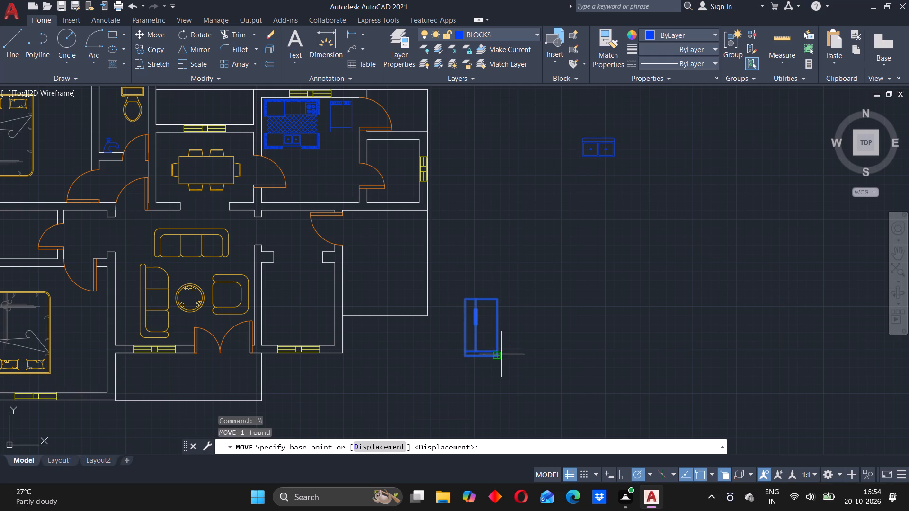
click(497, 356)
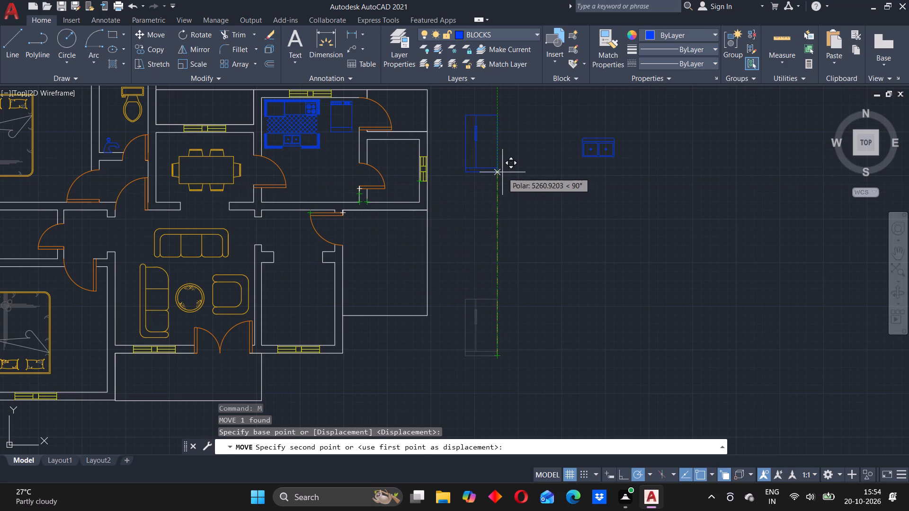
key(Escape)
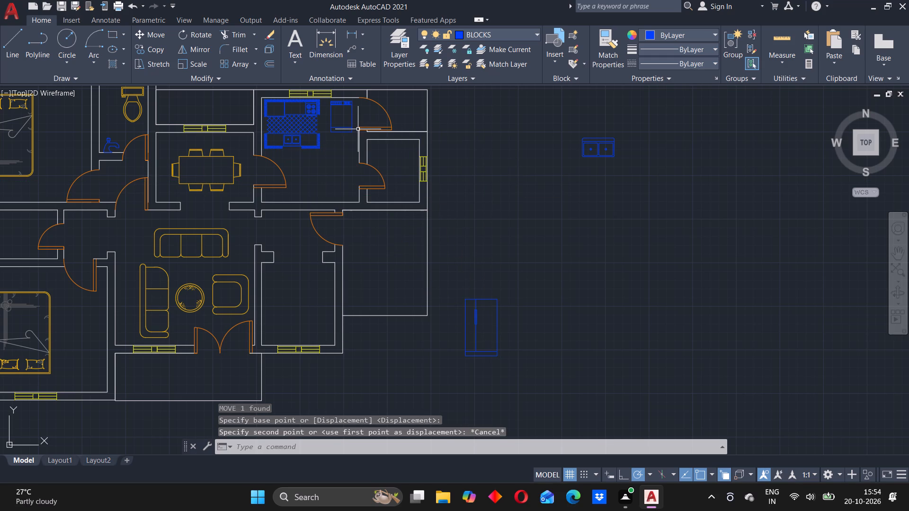
Move the dishwasher block out of the kitchen into the small space beyond its upper-right door.
click(344, 124)
click(335, 131)
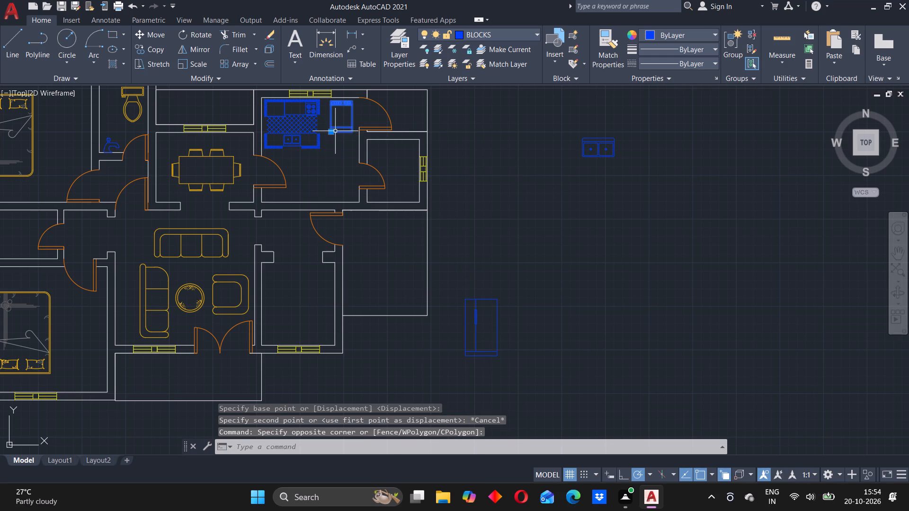
key(m)
key(Return)
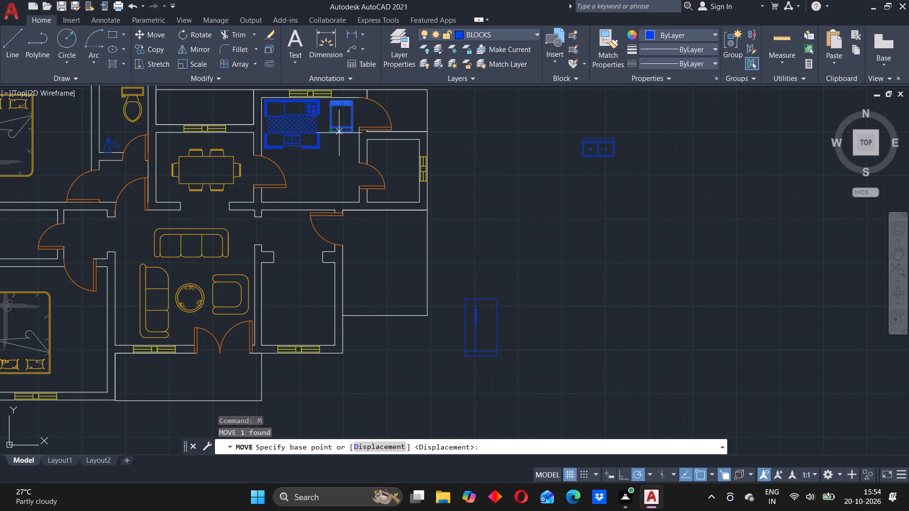
click(339, 134)
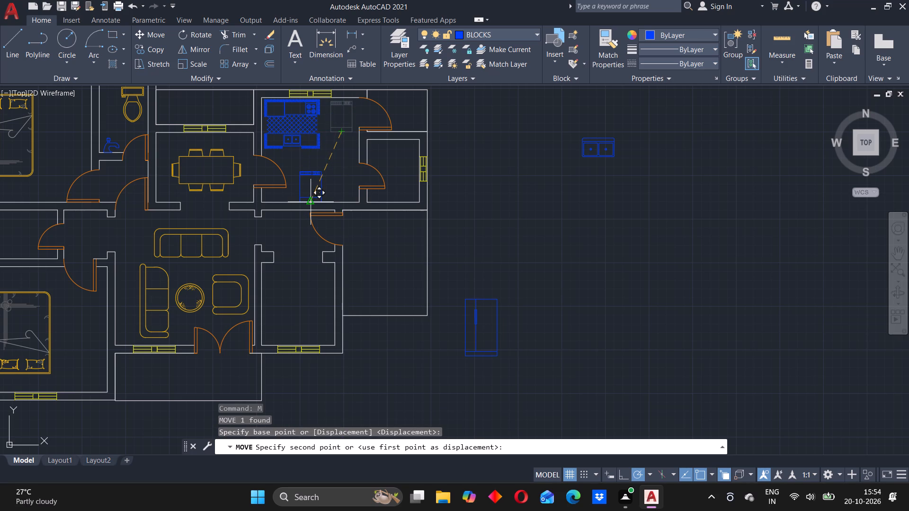
click(410, 124)
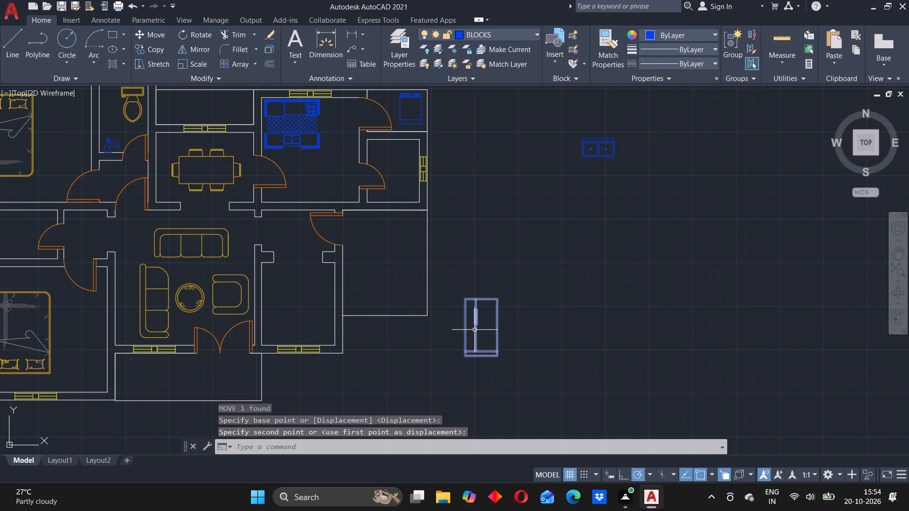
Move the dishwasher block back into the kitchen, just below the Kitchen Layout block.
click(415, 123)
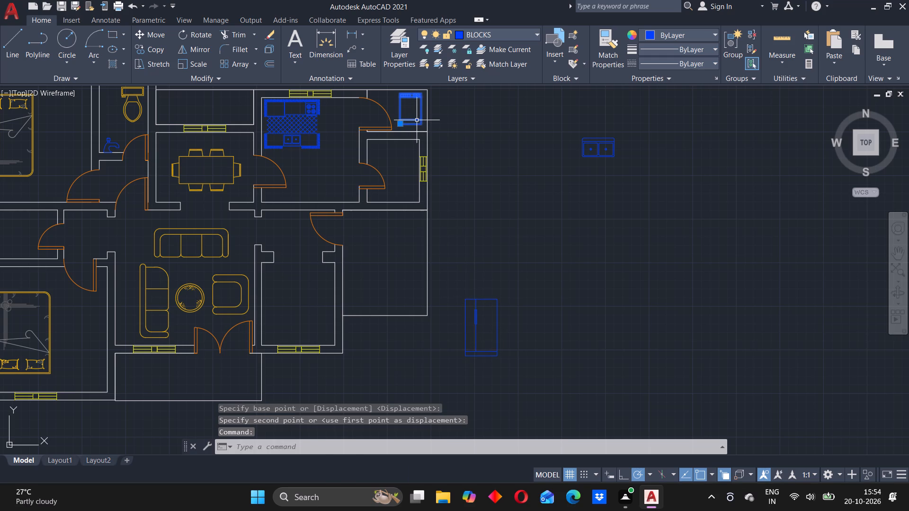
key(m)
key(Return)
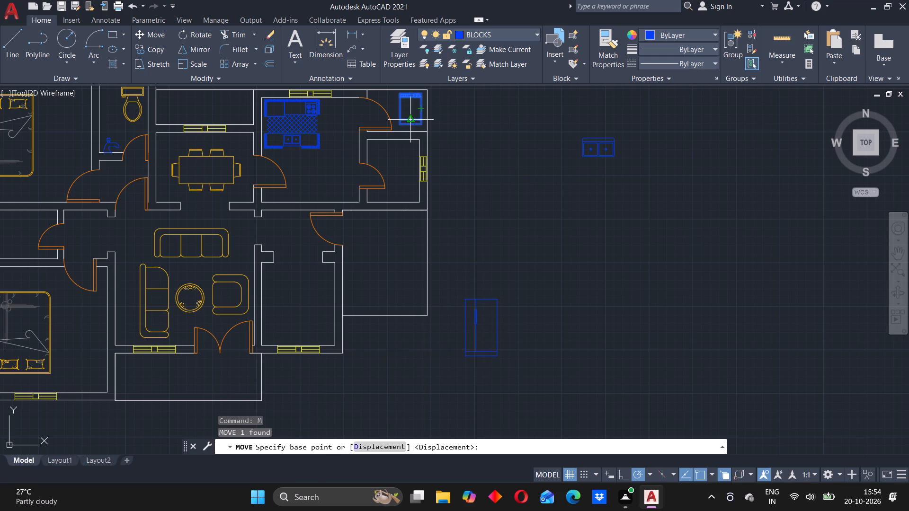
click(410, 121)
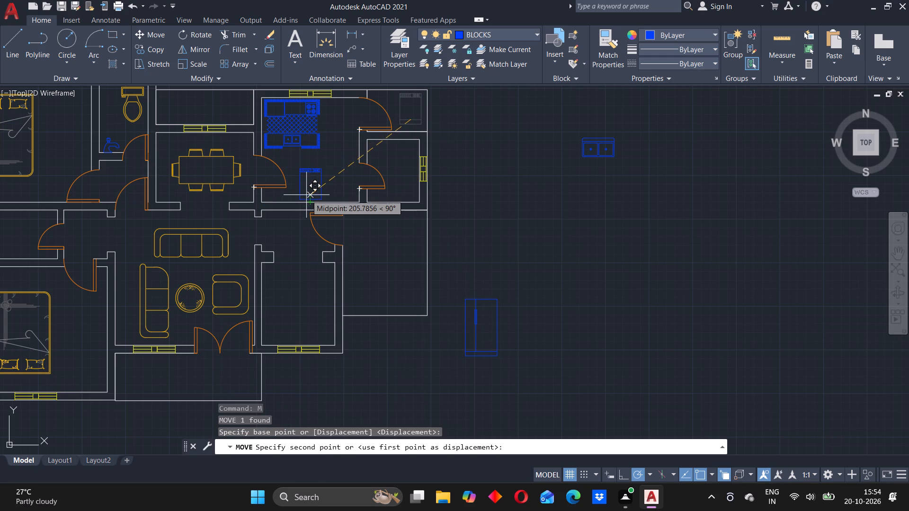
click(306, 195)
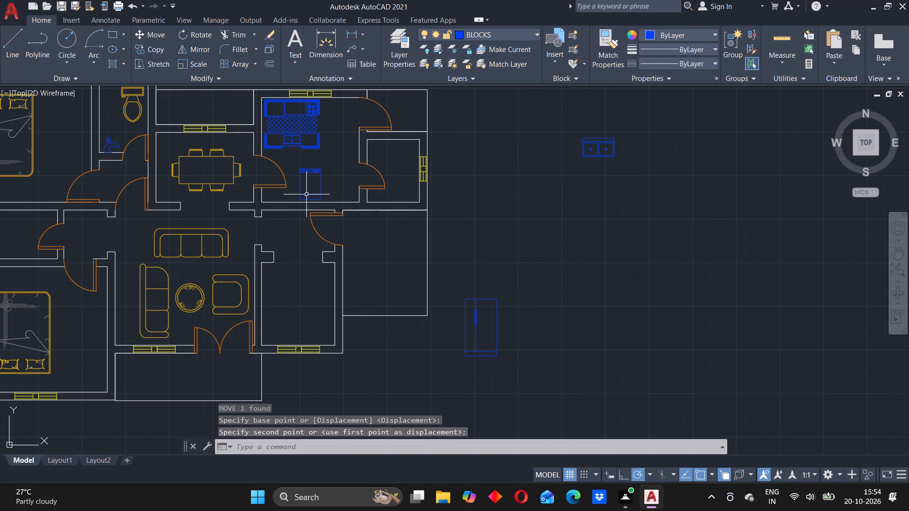
Scale the Kitchen Layout block up about its lower-right corner to roughly 1.4 times its size.
click(308, 132)
key(m)
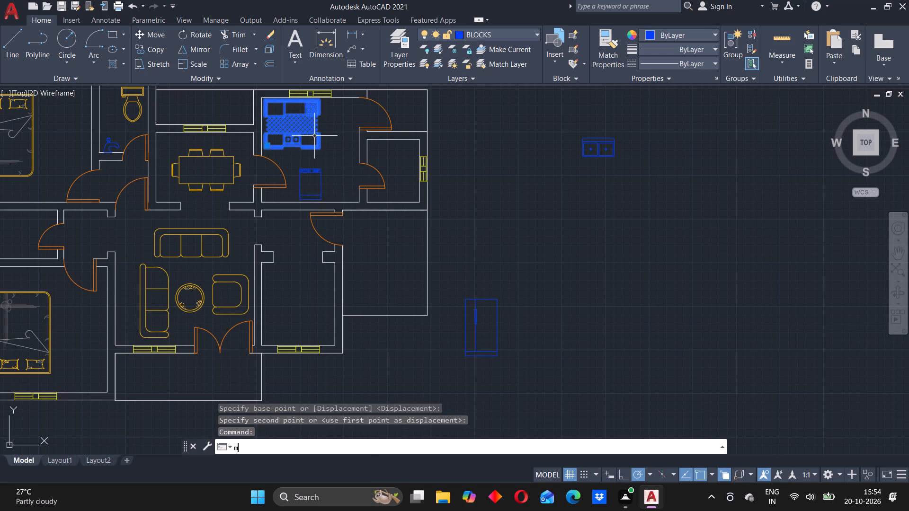
key(BackSpace)
text(sc)
key(Return)
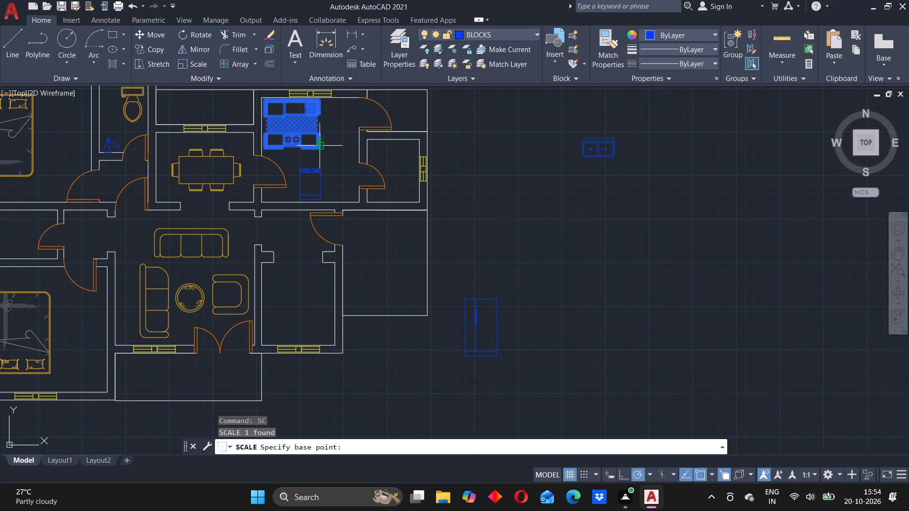
click(321, 150)
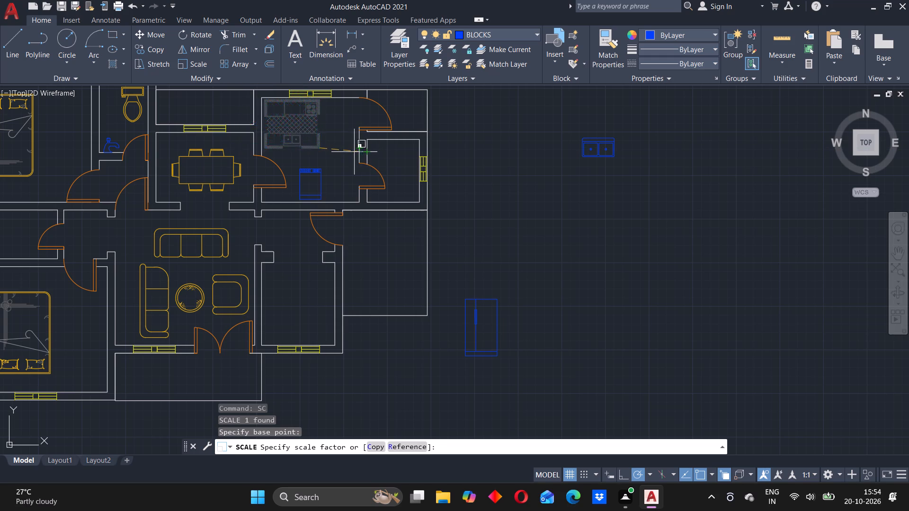
click(354, 152)
Move the enlarged Kitchen Layout block back inside the kitchen walls, fitted into the room's upper-left corner.
click(308, 130)
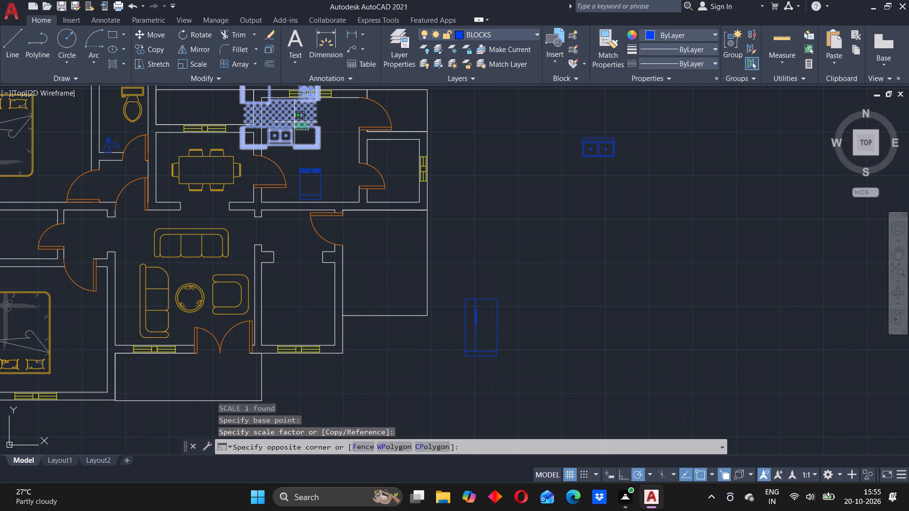
click(293, 122)
key(m)
key(Return)
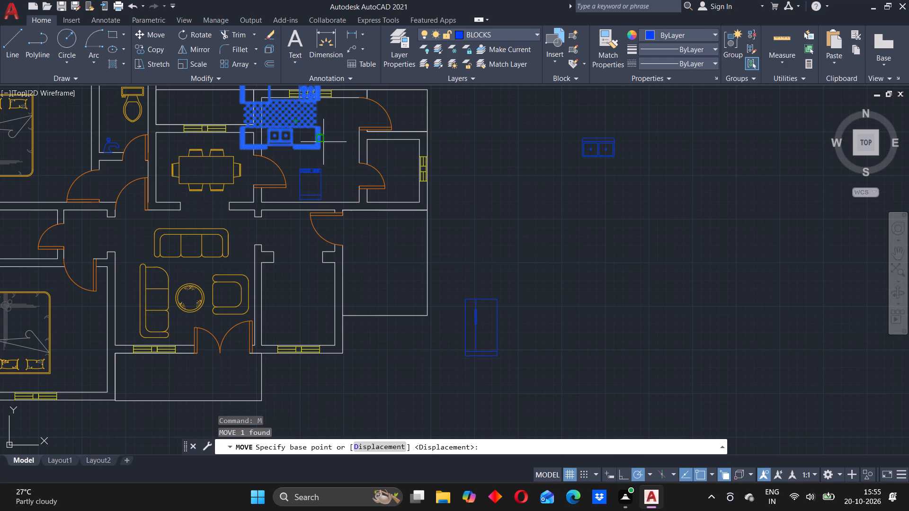
click(321, 150)
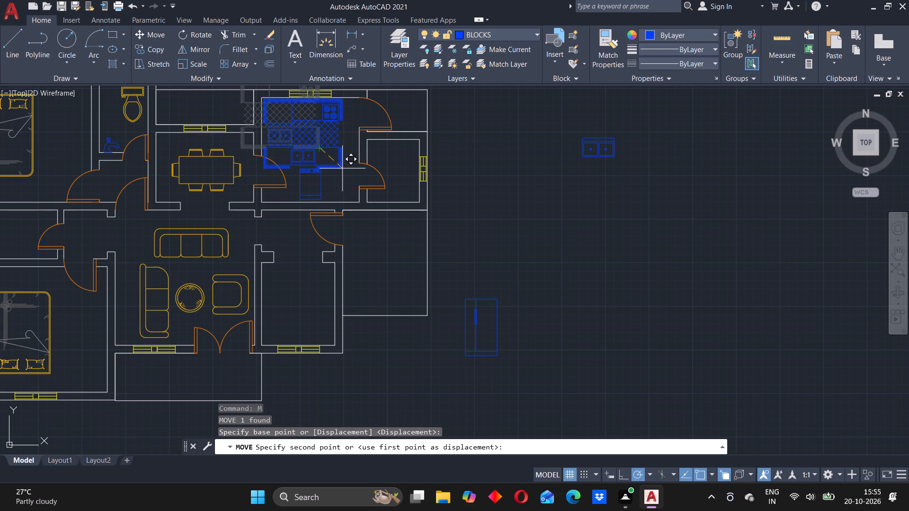
click(342, 168)
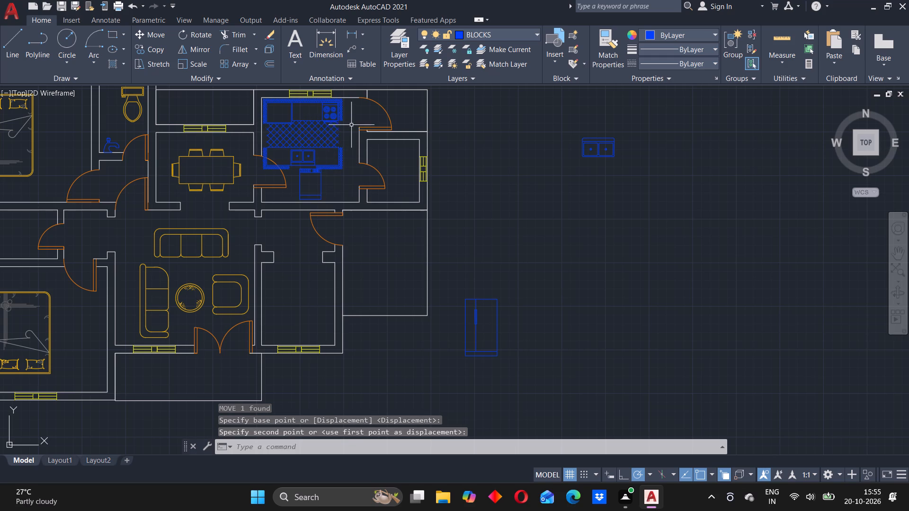
Scale the Kitchen Layout block down about its lower-right corner to roughly 0.8 times its size.
click(305, 137)
text(sc)
key(Return)
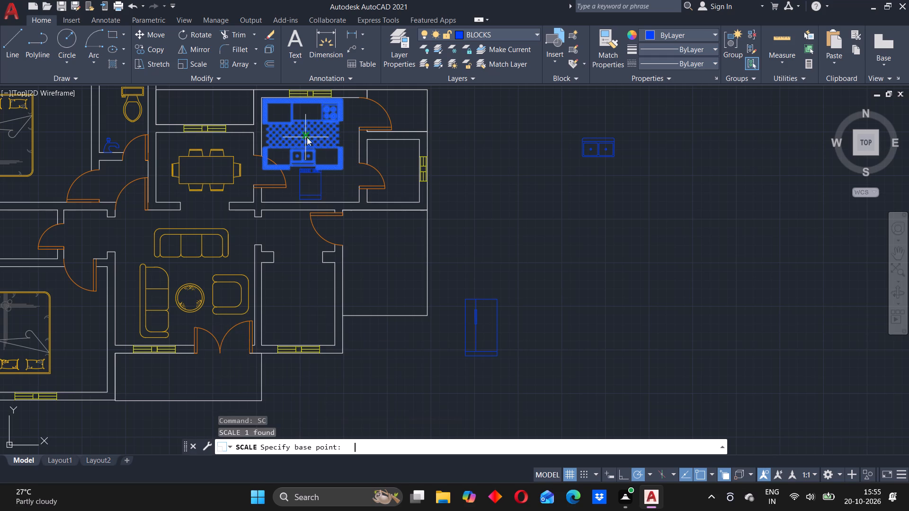
click(344, 172)
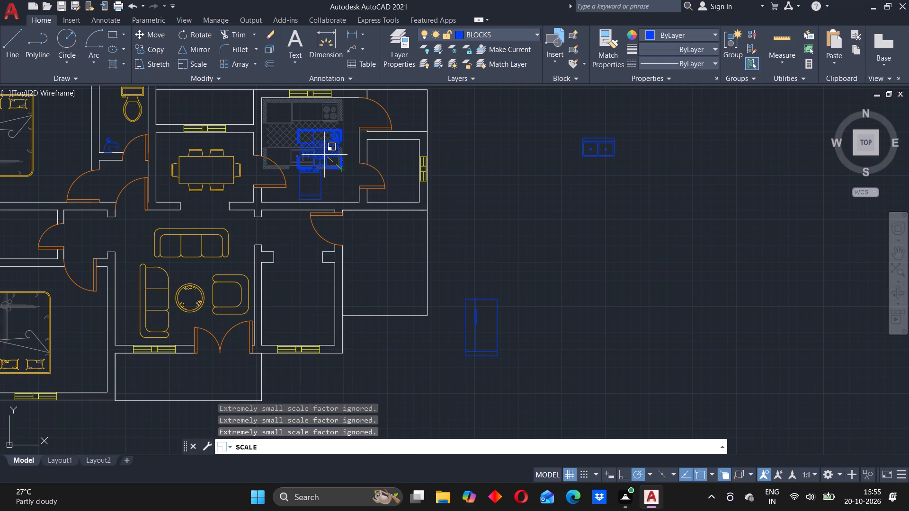
click(316, 150)
Move the reduced Kitchen Layout block back into the kitchen's upper-left corner.
click(315, 141)
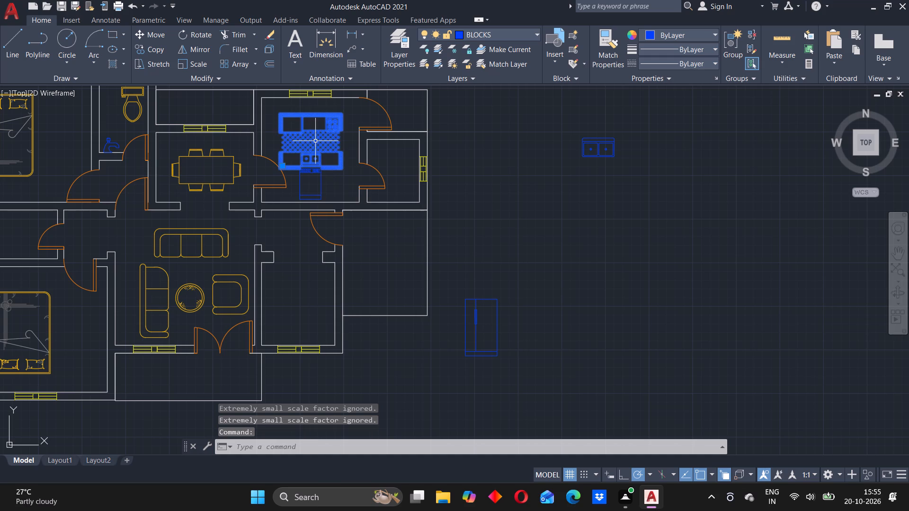
key(m)
key(Return)
click(316, 138)
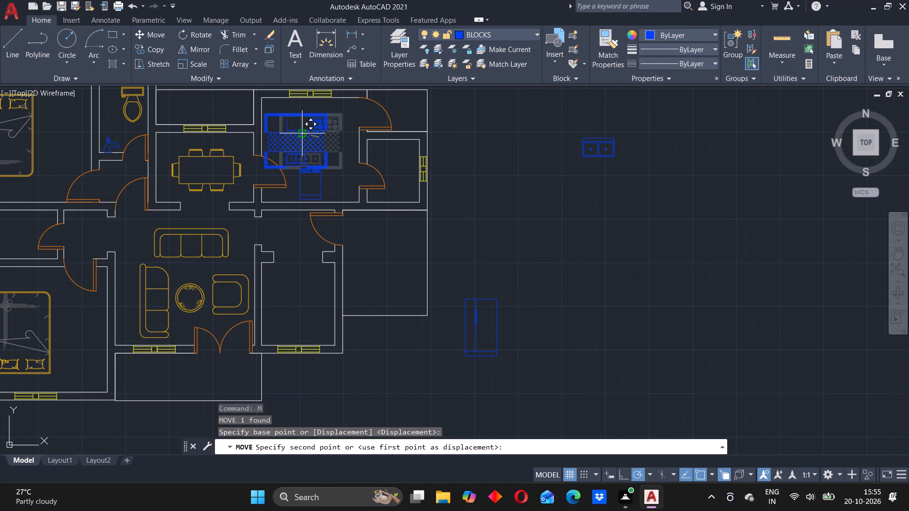
click(304, 126)
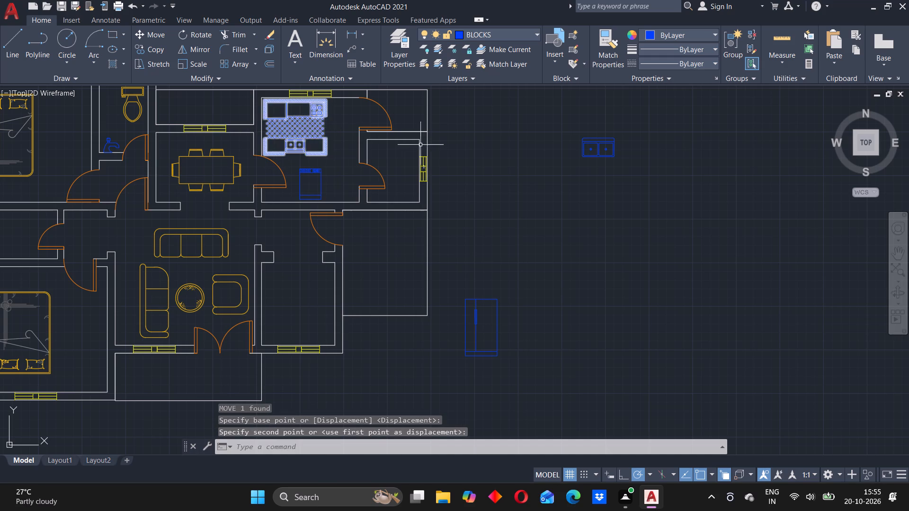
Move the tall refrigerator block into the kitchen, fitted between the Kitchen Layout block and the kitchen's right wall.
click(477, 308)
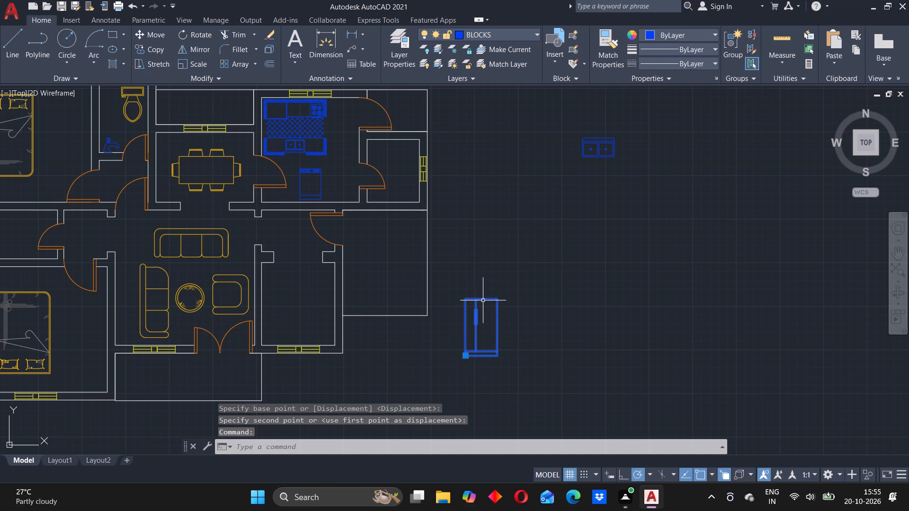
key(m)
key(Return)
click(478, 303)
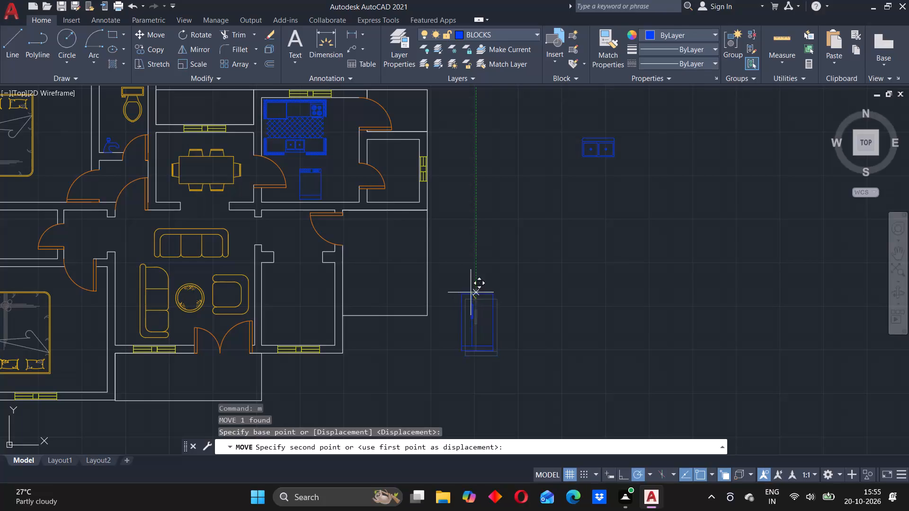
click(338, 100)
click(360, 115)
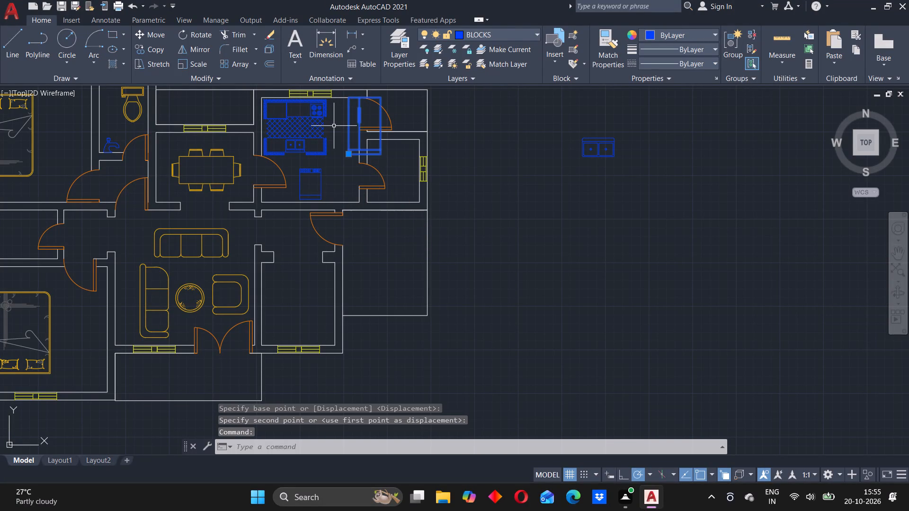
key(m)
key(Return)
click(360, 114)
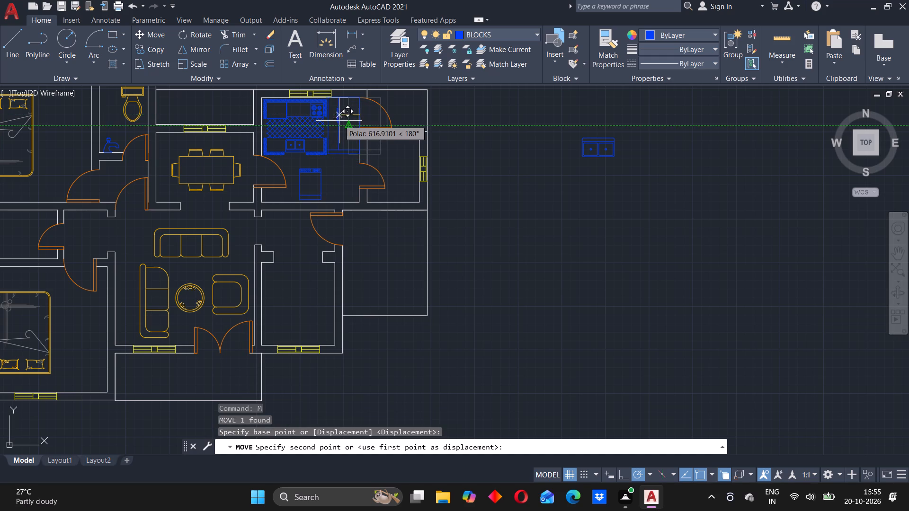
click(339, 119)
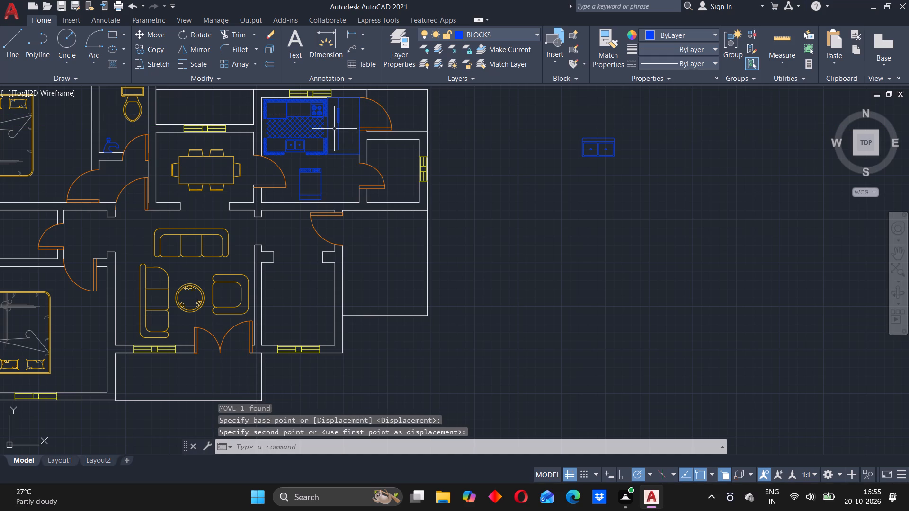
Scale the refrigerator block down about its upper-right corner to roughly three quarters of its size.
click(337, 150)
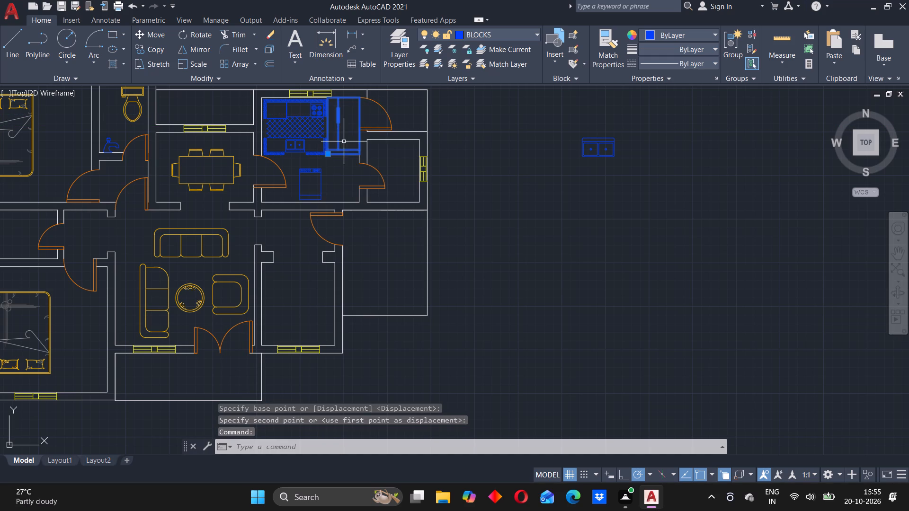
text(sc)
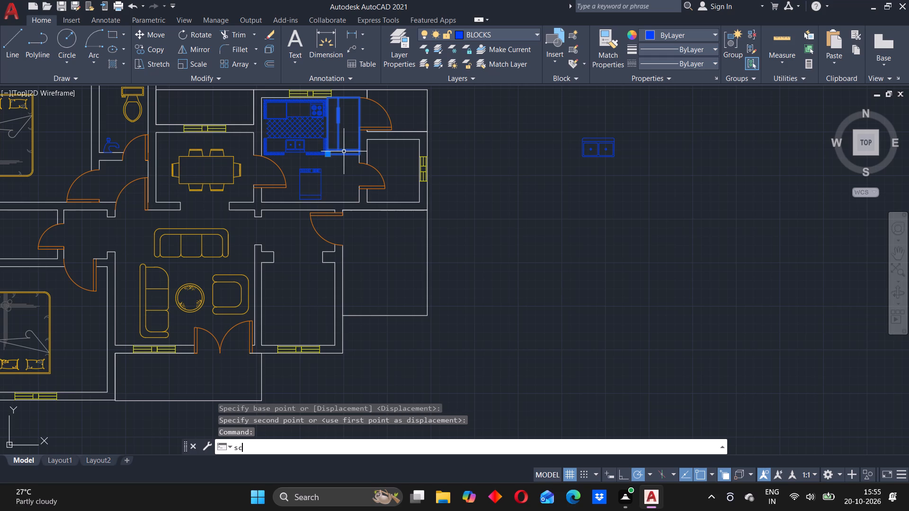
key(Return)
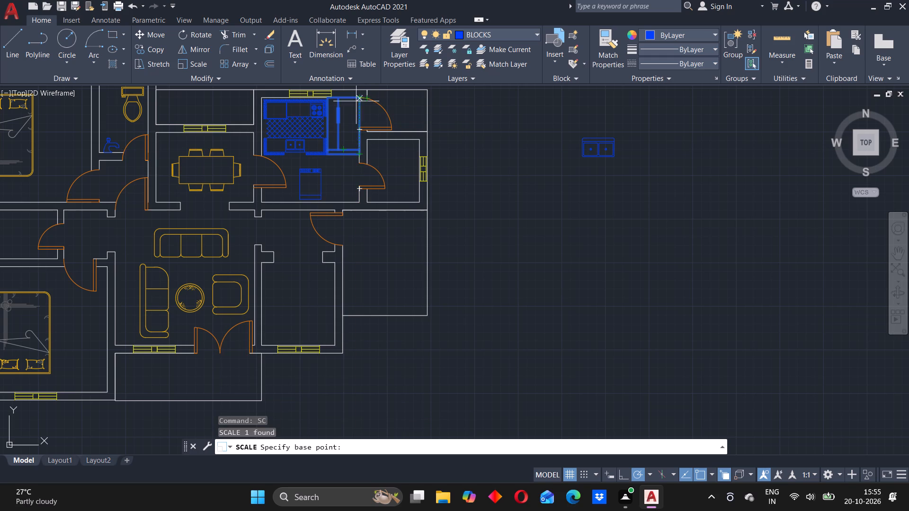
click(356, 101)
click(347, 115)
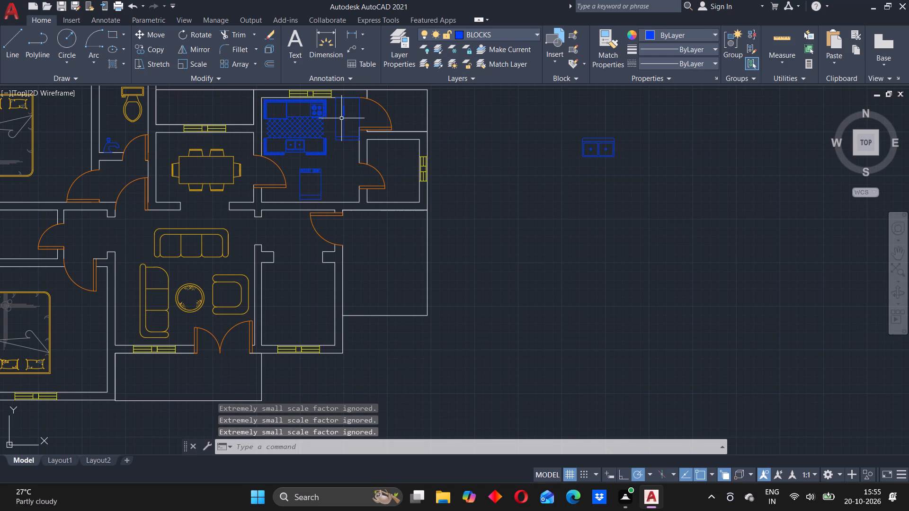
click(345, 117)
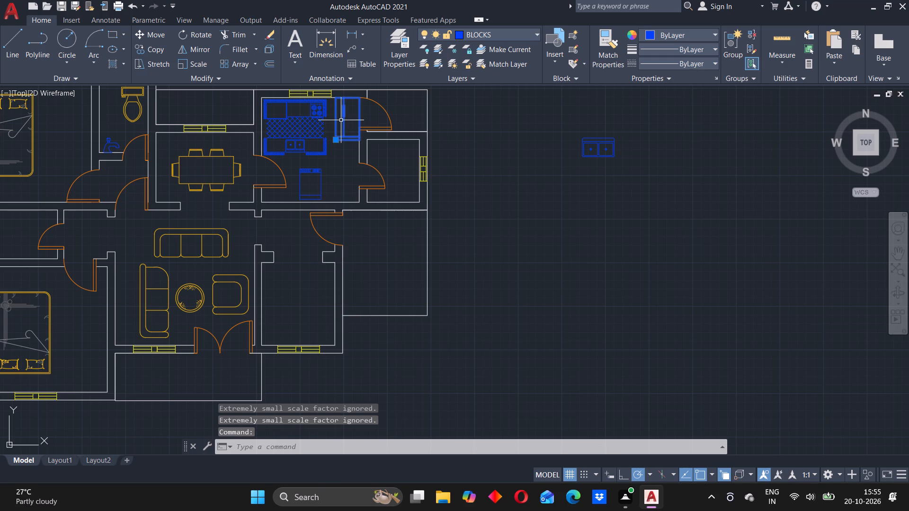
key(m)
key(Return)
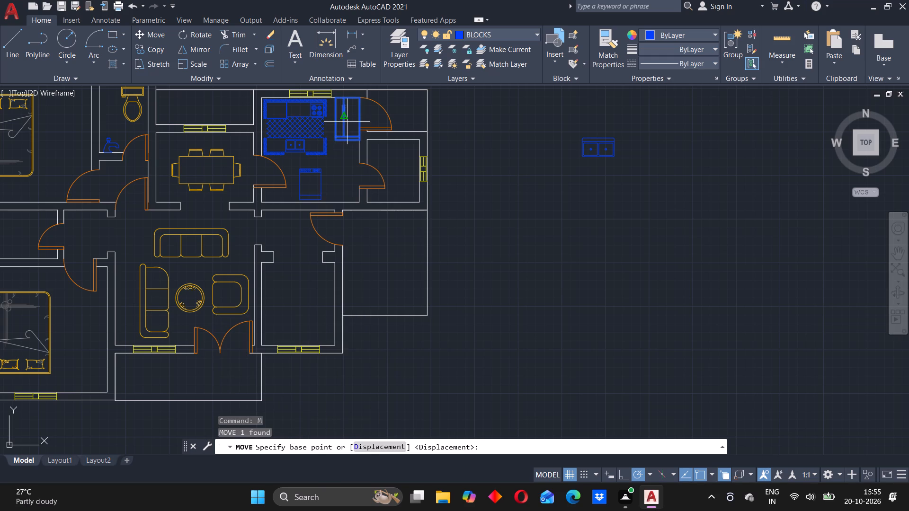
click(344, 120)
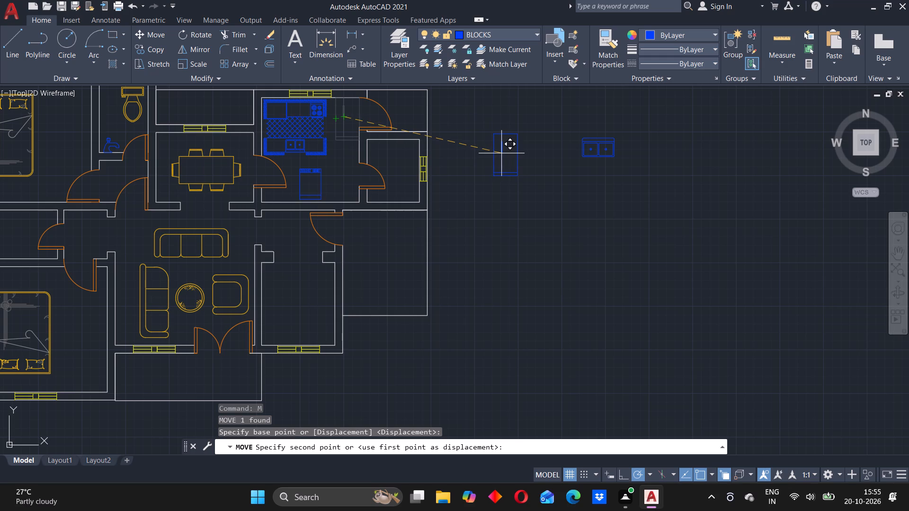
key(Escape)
Delete the refrigerator and dishwasher blocks from the kitchen.
click(346, 122)
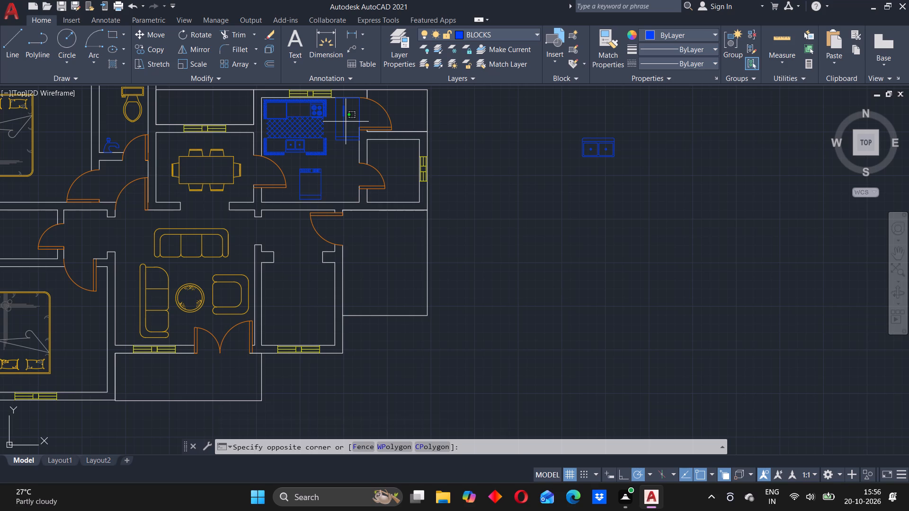
click(334, 172)
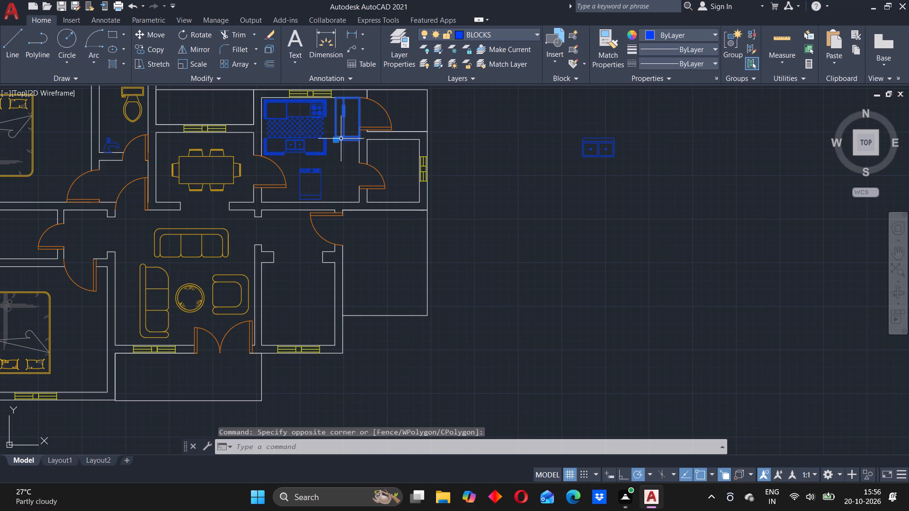
key(Delete)
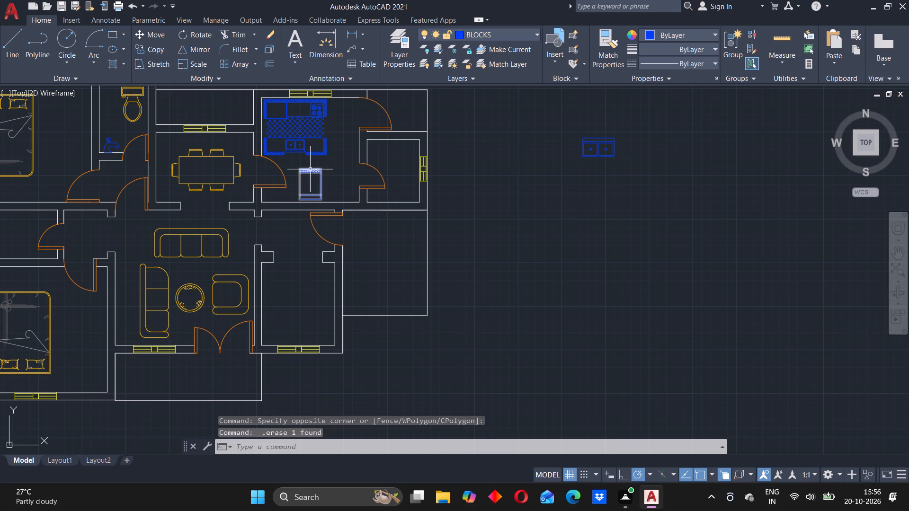
click(308, 169)
key(Delete)
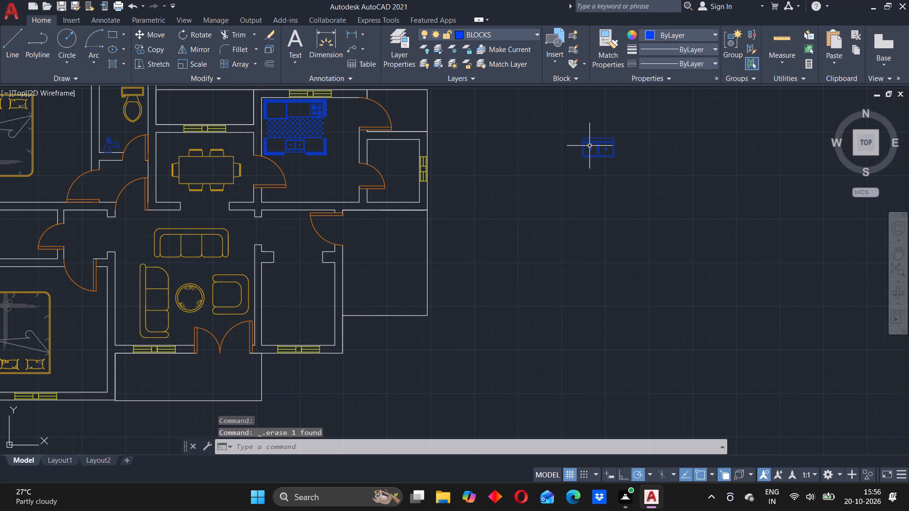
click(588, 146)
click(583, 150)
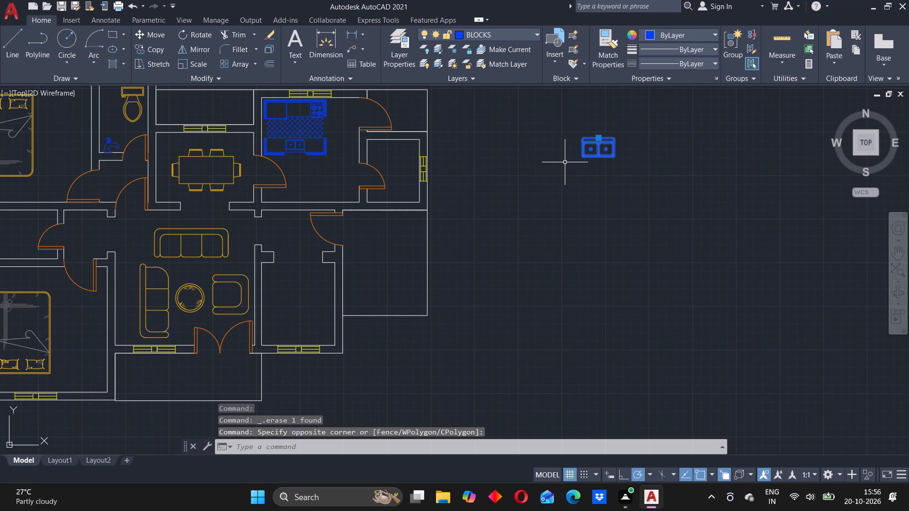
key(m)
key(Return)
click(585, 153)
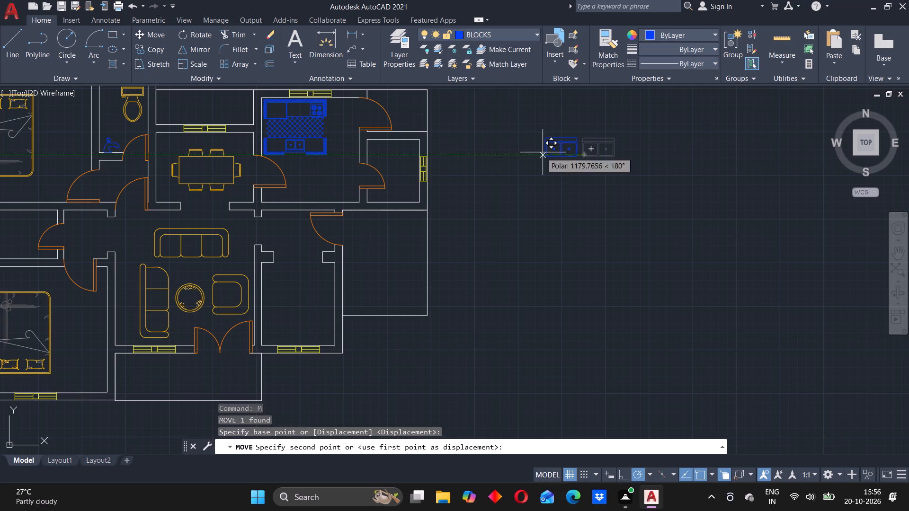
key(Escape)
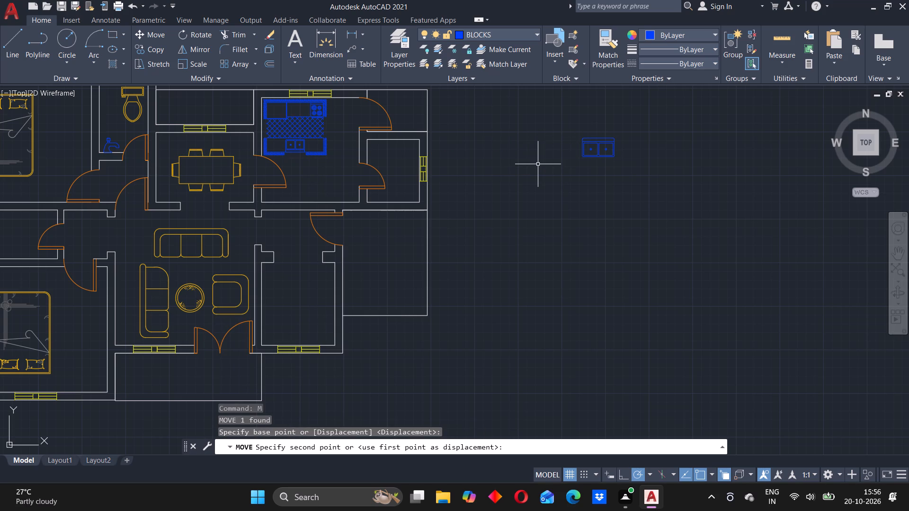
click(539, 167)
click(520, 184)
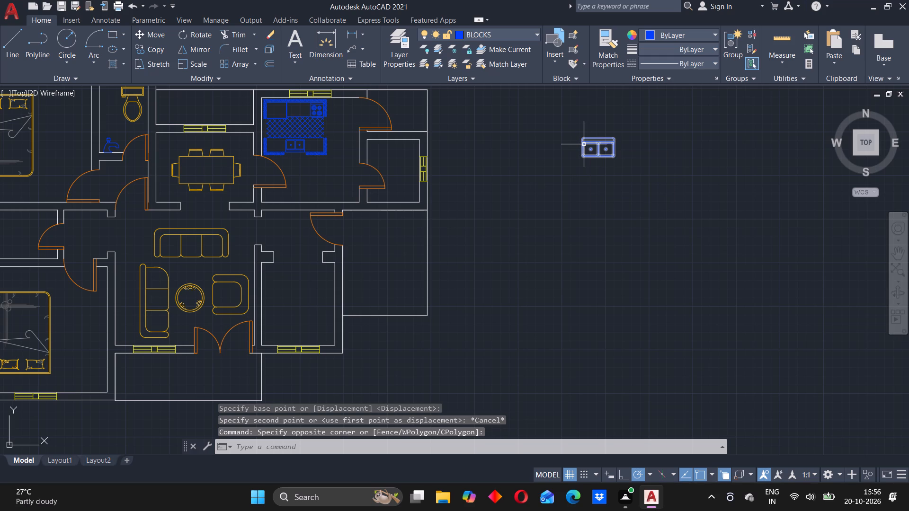
Rotate the double sink block outside the plan to 270° about its lower-left corner.
click(584, 144)
key(r)
key(o)
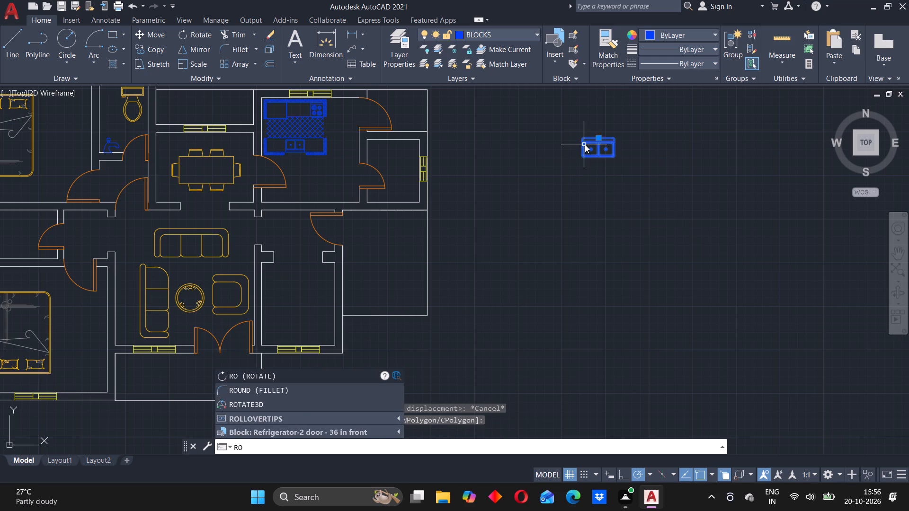
key(Return)
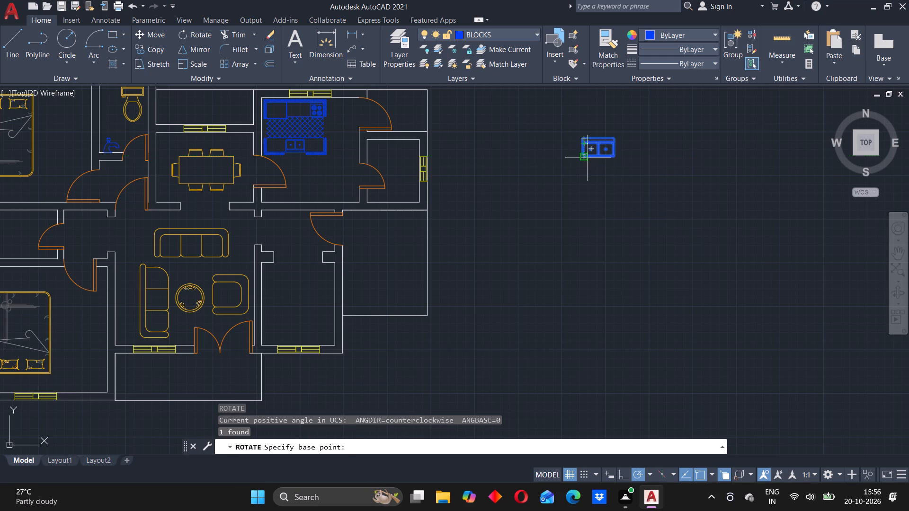
scroll(580, 158, up, 3)
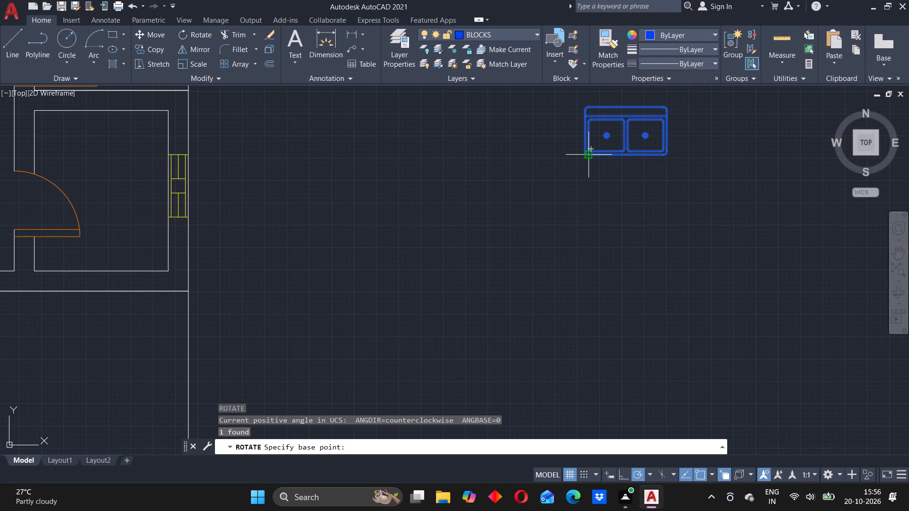
click(583, 156)
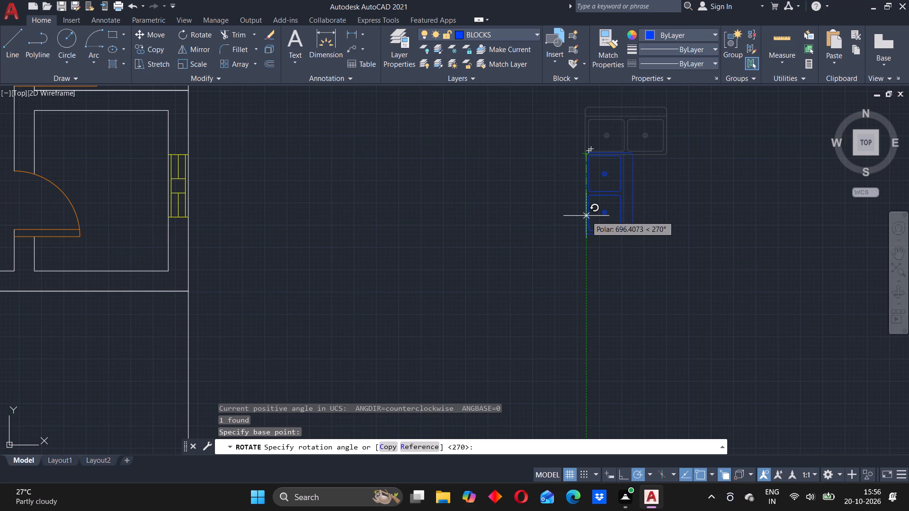
click(586, 216)
Move the rotated double sink into the kitchen, between the Kitchen Layout block and the kitchen's right wall.
click(597, 194)
key(m)
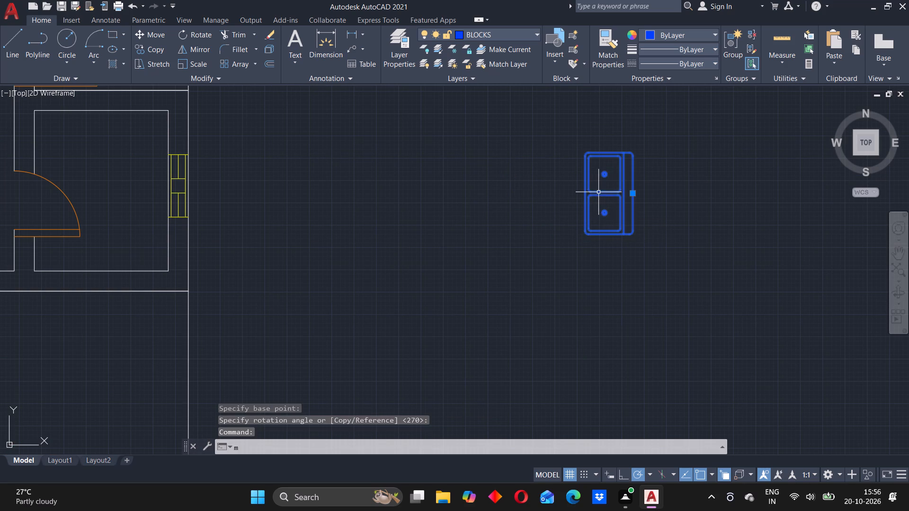
key(Return)
click(583, 195)
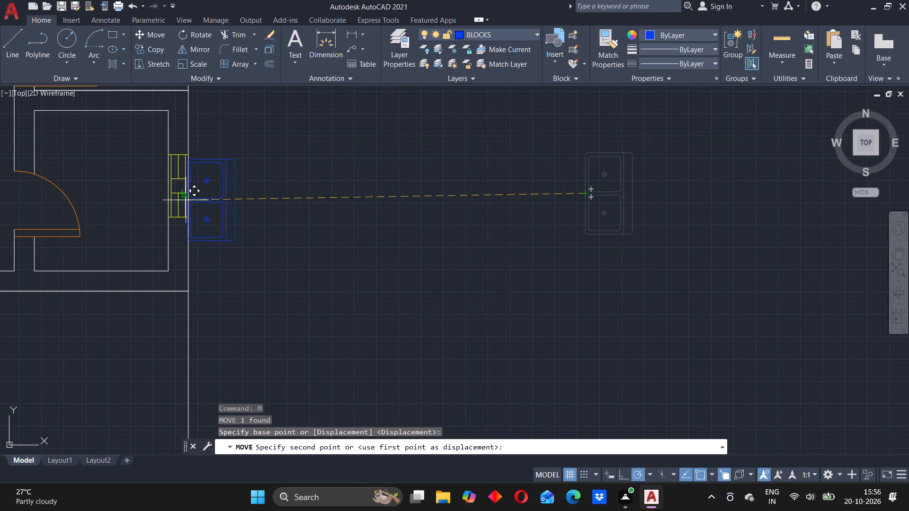
scroll(98, 199, up, 3)
scroll(98, 199, down, 4)
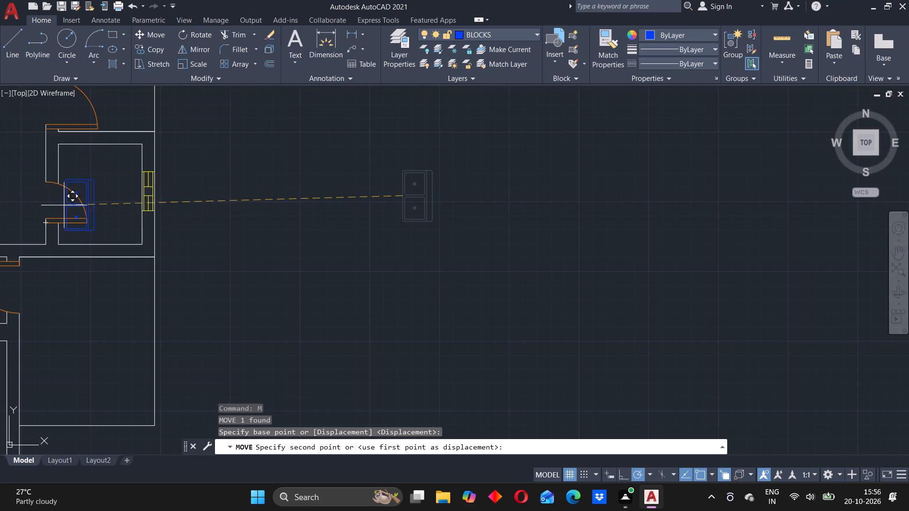
middle_drag(64, 205, 339, 201)
scroll(64, 205, up, 1)
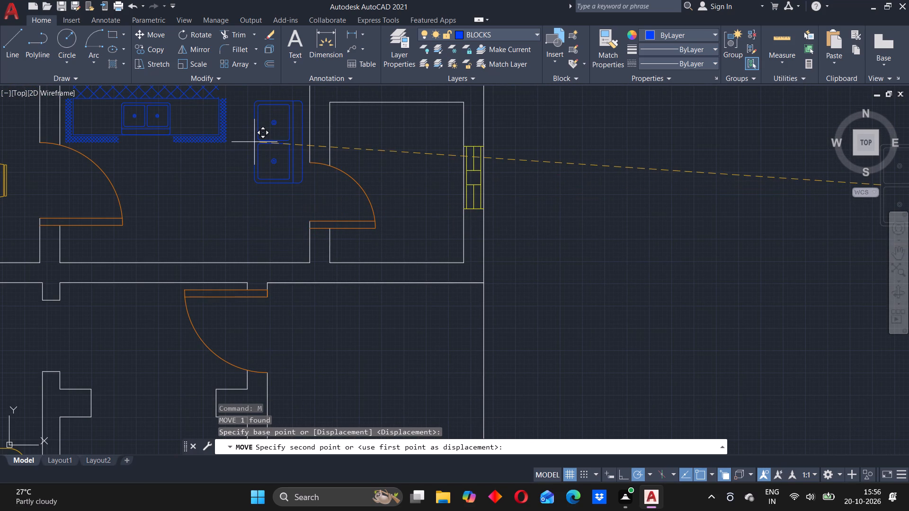
middle_drag(254, 142, 233, 240)
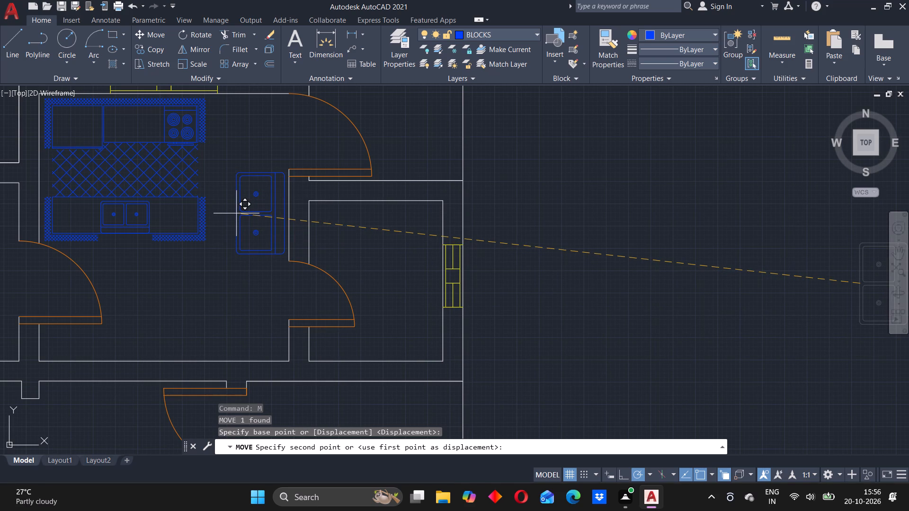
click(232, 212)
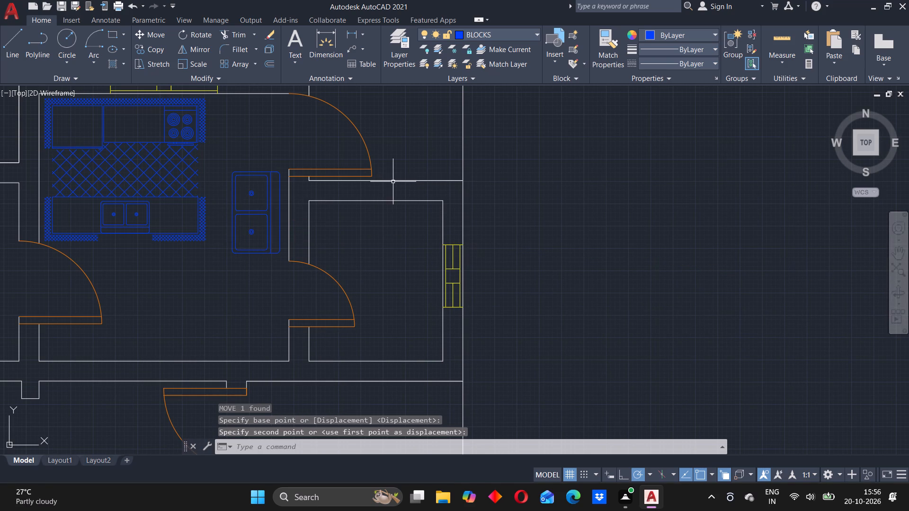
Examine the whole floor plan, checking the furniture and window placement in each room.
scroll(285, 219, down, 4)
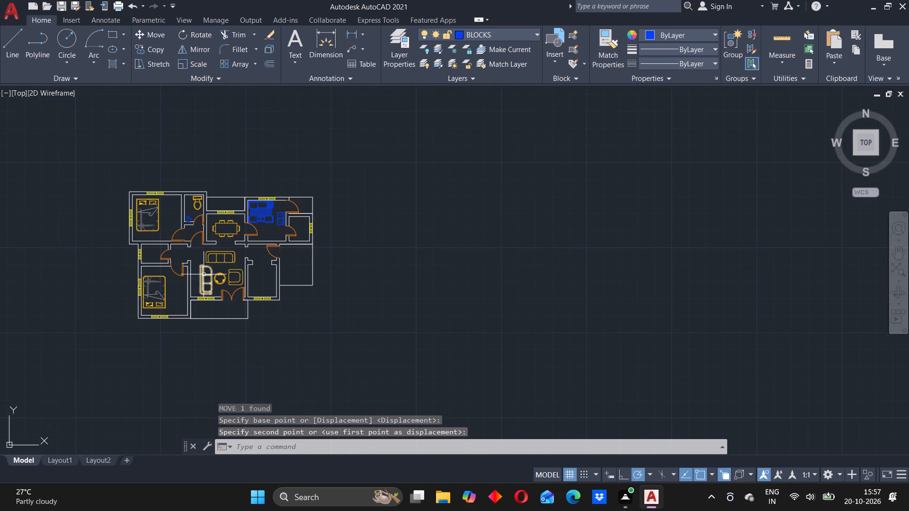
middle_drag(203, 274, 254, 246)
scroll(293, 215, up, 1)
middle_drag(190, 229, 209, 222)
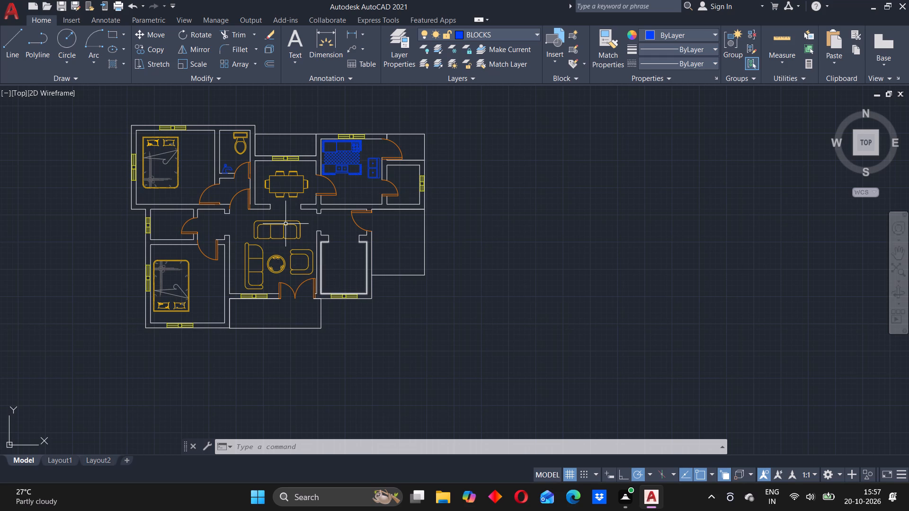
scroll(285, 224, up, 1)
scroll(284, 222, down, 1)
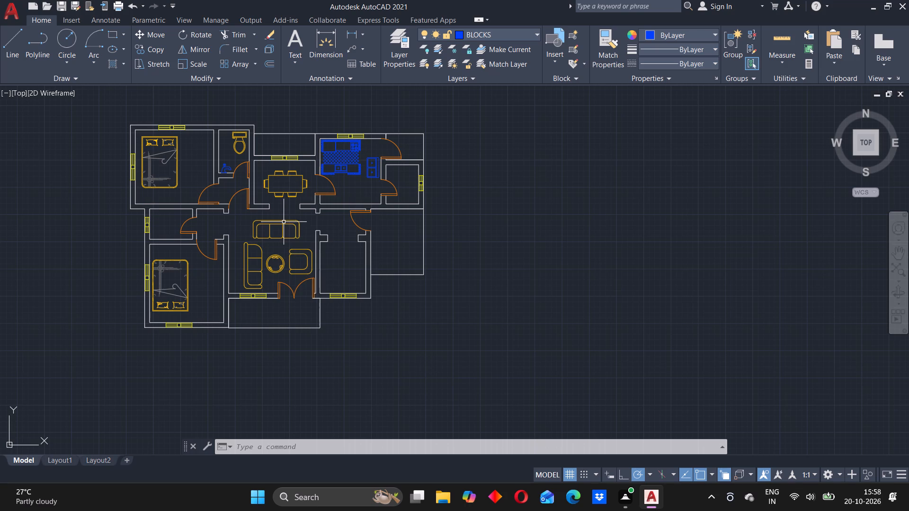
scroll(237, 220, up, 1)
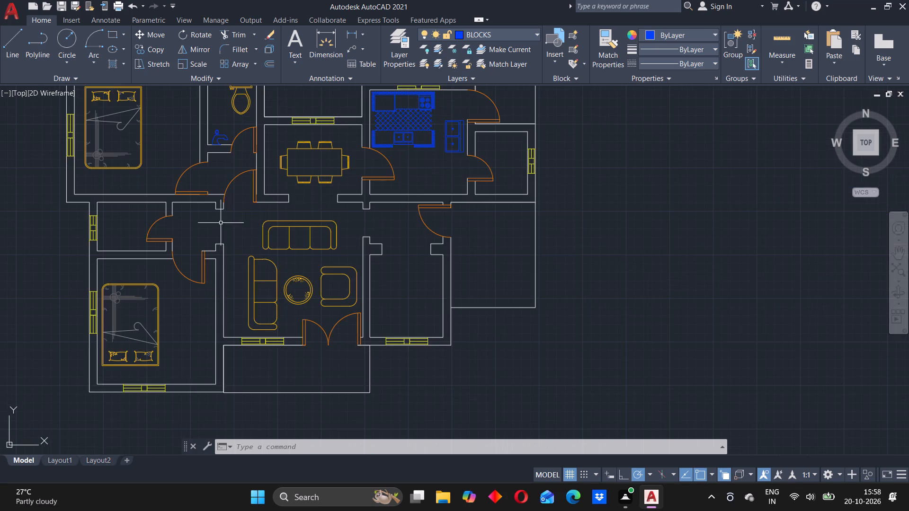
middle_drag(221, 224, 392, 264)
scroll(416, 252, down, 1)
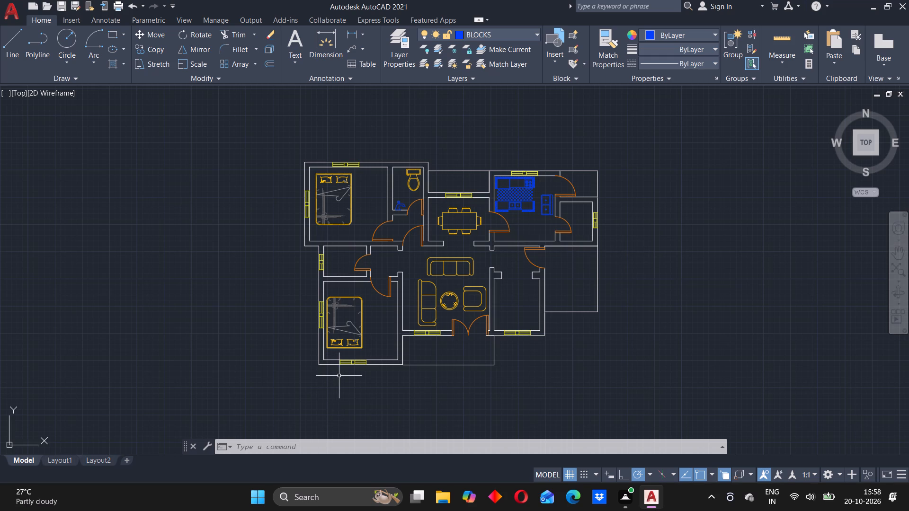
Move the window in the lower bedroom's bottom wall about one window width to the right along the wall.
click(353, 364)
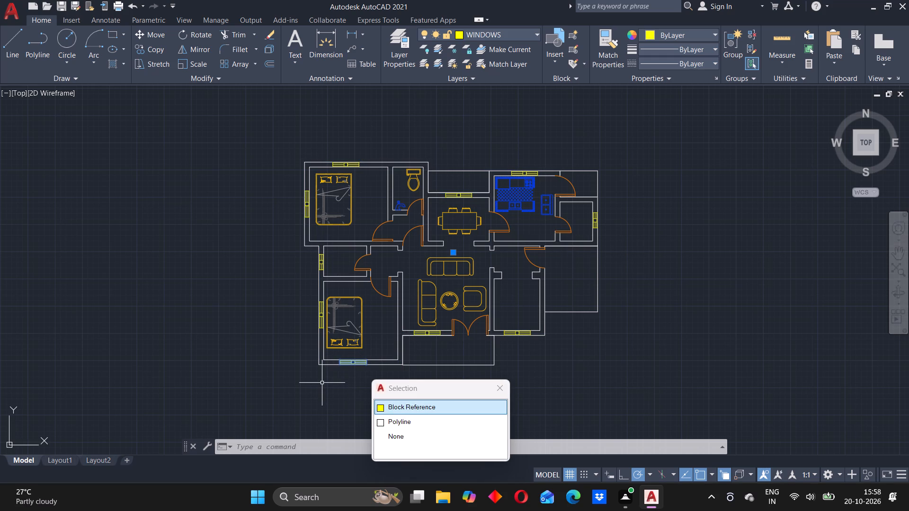
click(399, 407)
key(m)
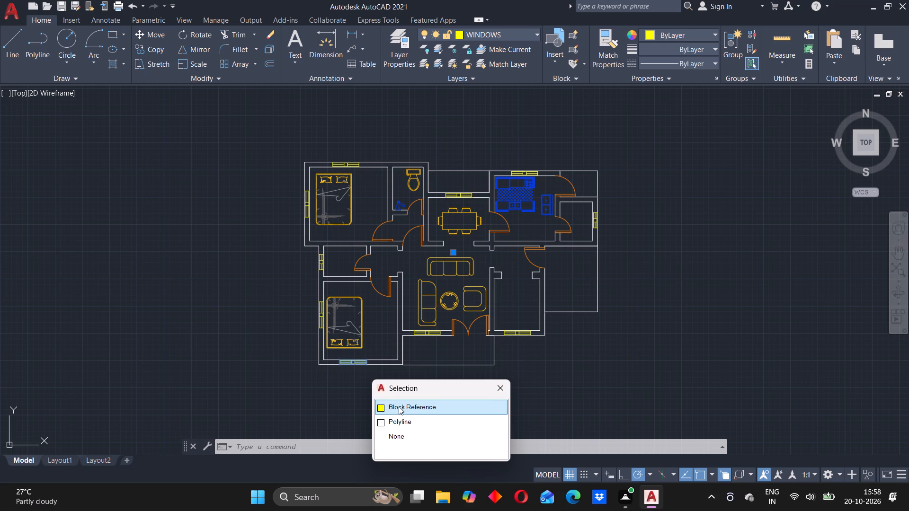
click(381, 408)
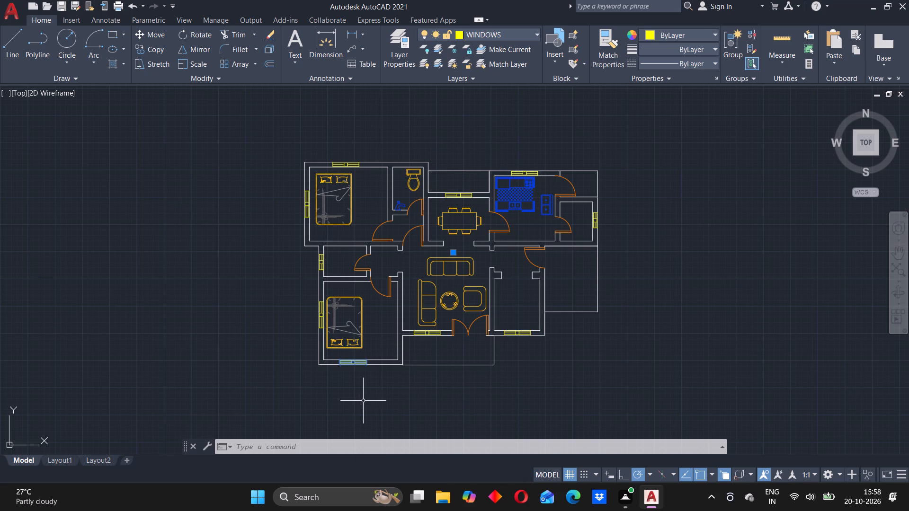
key(m)
key(Return)
scroll(363, 361, up, 3)
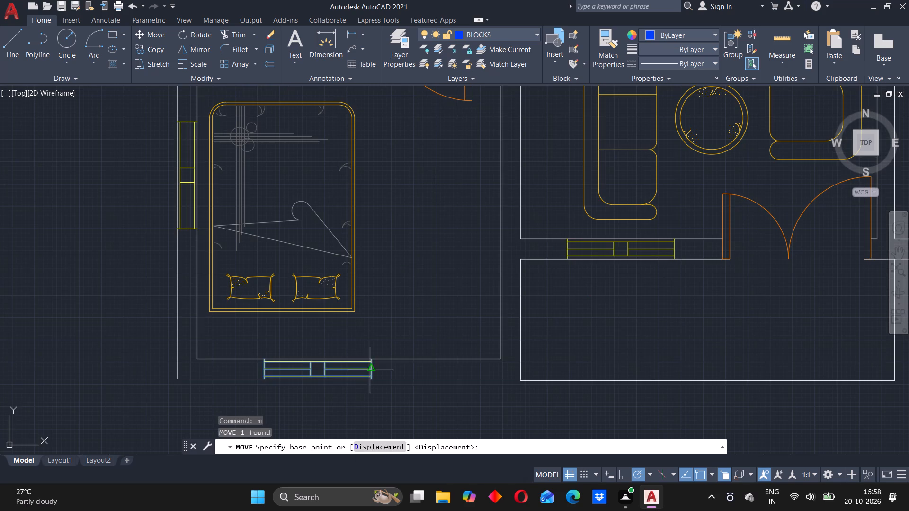
click(370, 371)
click(475, 367)
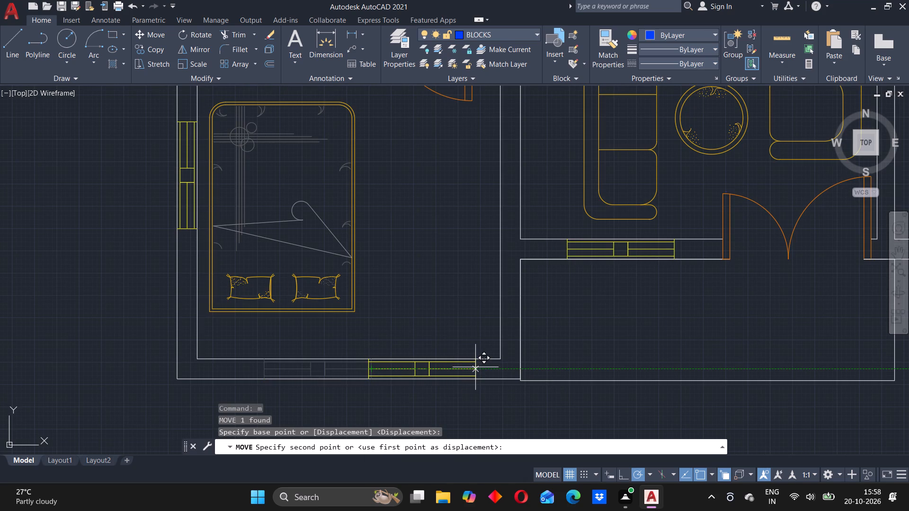
Move the window in the upper bedroom's top wall nearly one window width to the right, toward the bathroom.
scroll(461, 329, down, 3)
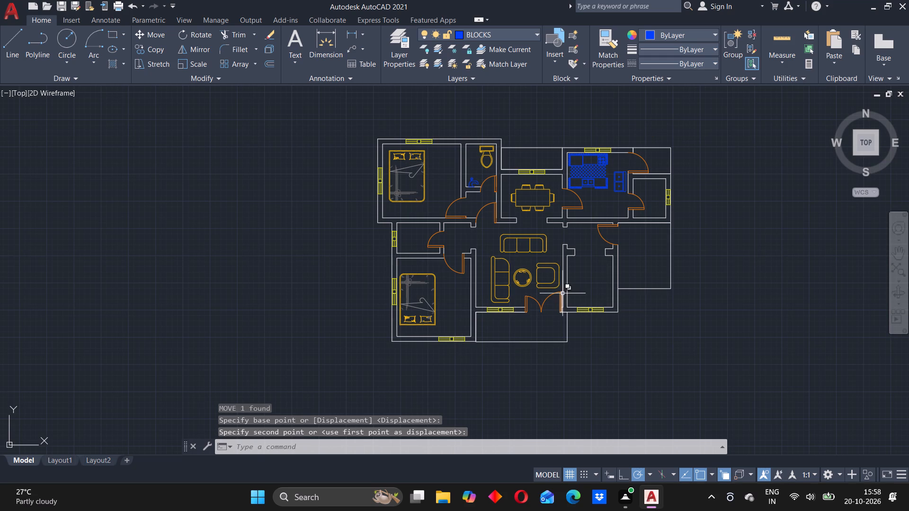
scroll(434, 139, up, 4)
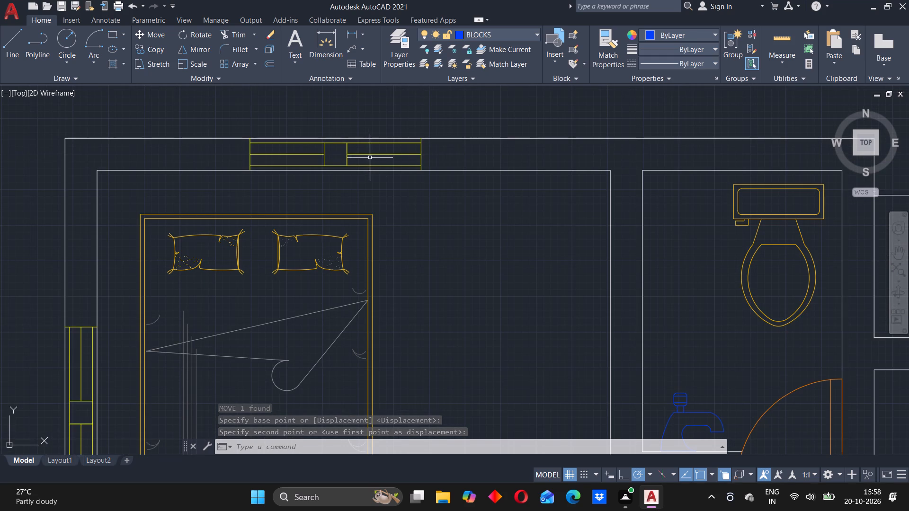
click(369, 158)
click(361, 153)
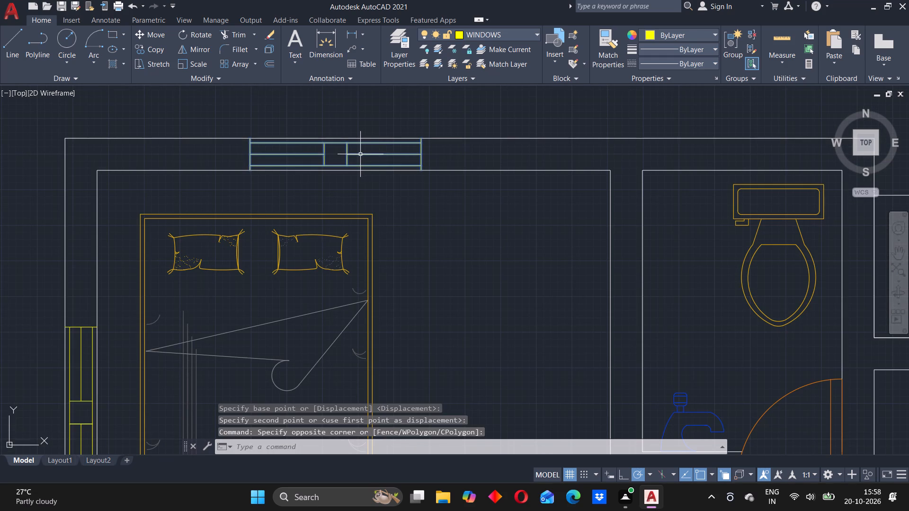
key(m)
key(Return)
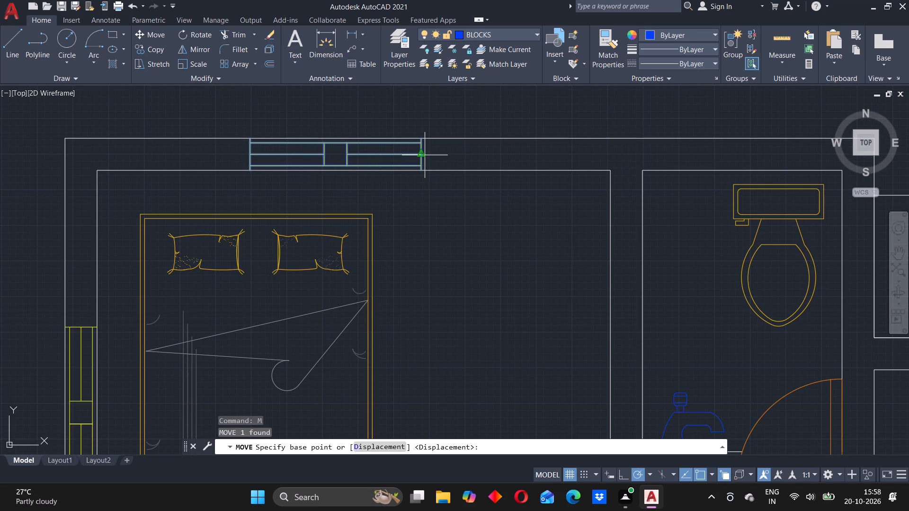
click(423, 155)
click(571, 158)
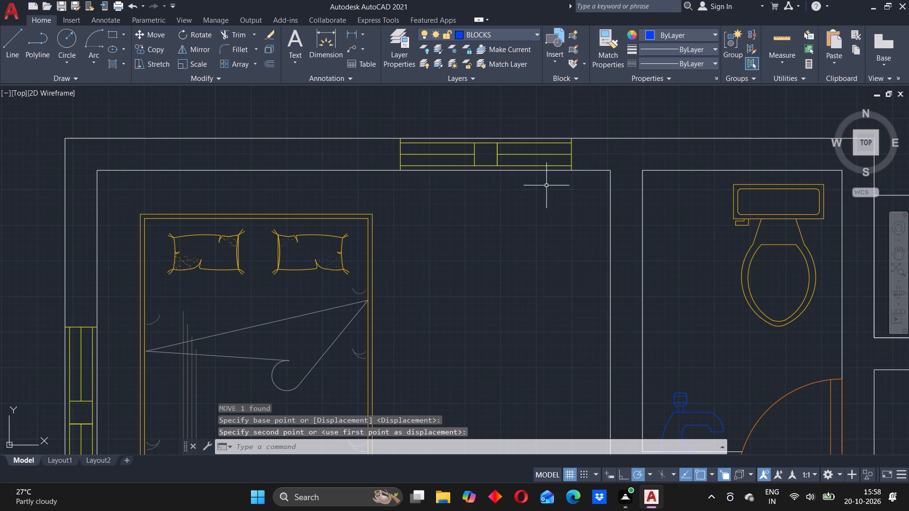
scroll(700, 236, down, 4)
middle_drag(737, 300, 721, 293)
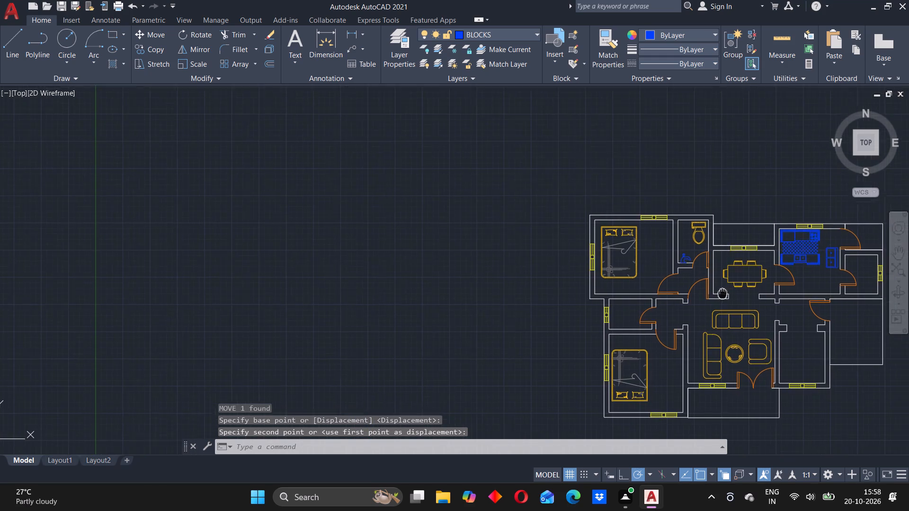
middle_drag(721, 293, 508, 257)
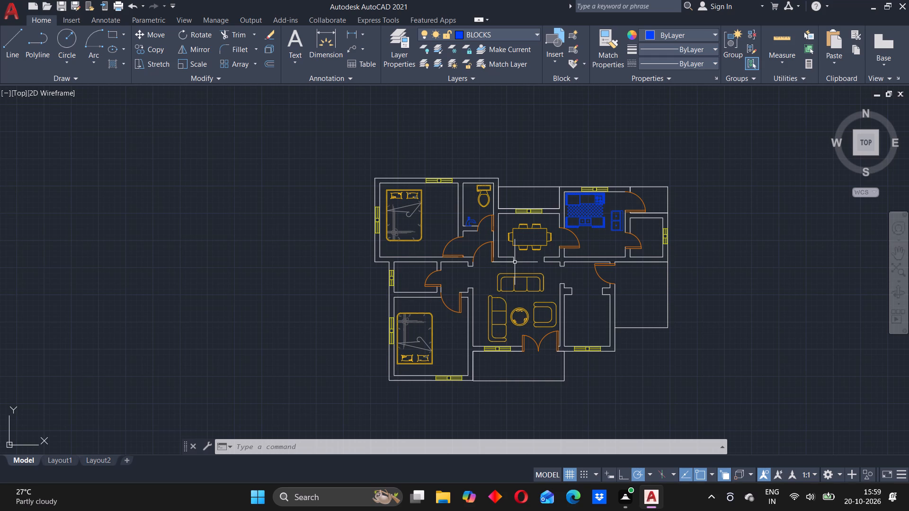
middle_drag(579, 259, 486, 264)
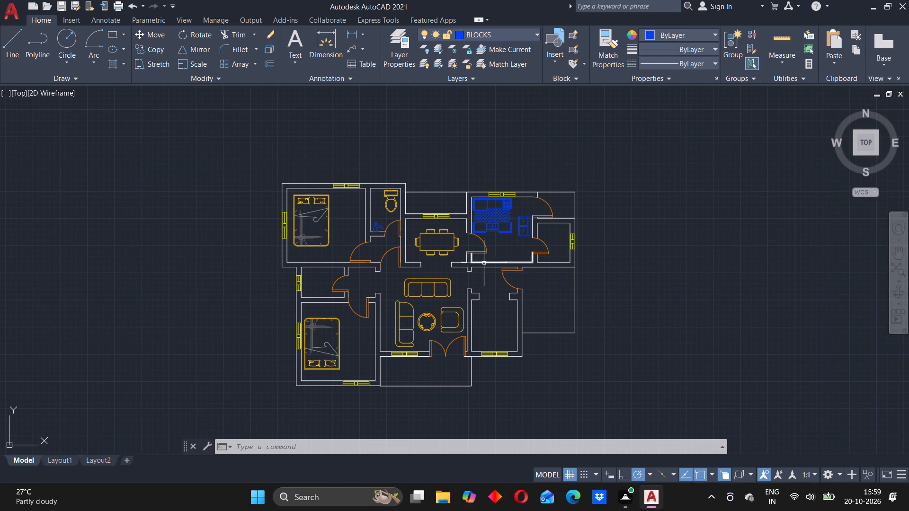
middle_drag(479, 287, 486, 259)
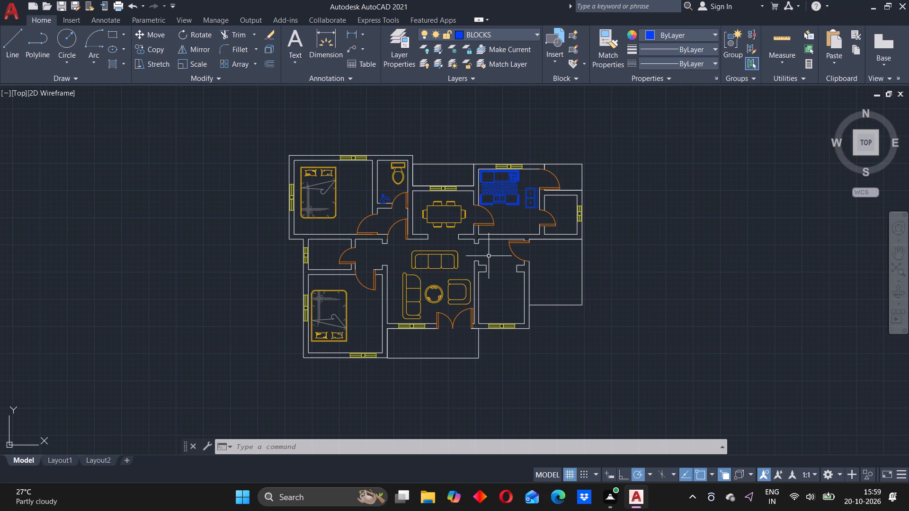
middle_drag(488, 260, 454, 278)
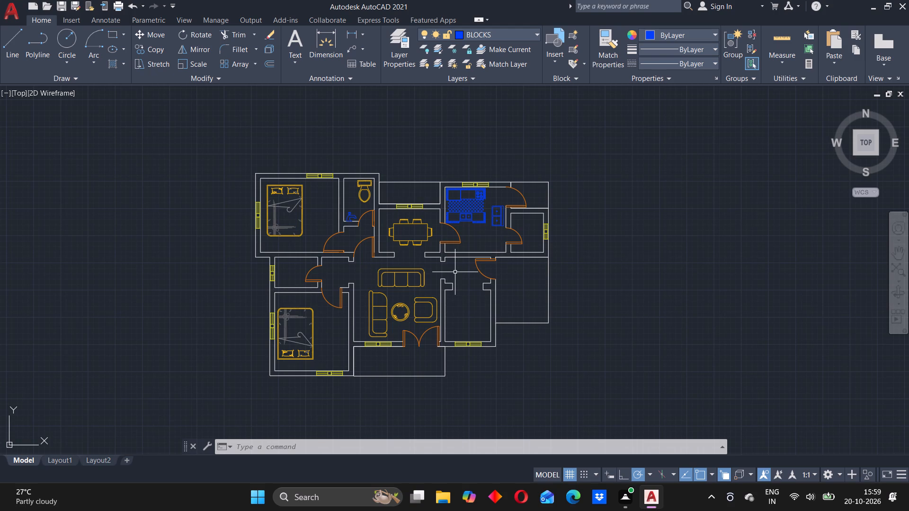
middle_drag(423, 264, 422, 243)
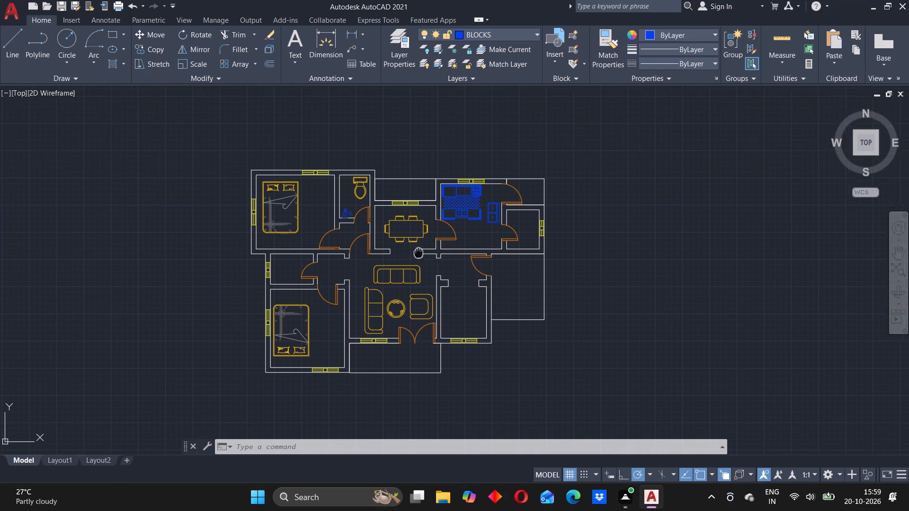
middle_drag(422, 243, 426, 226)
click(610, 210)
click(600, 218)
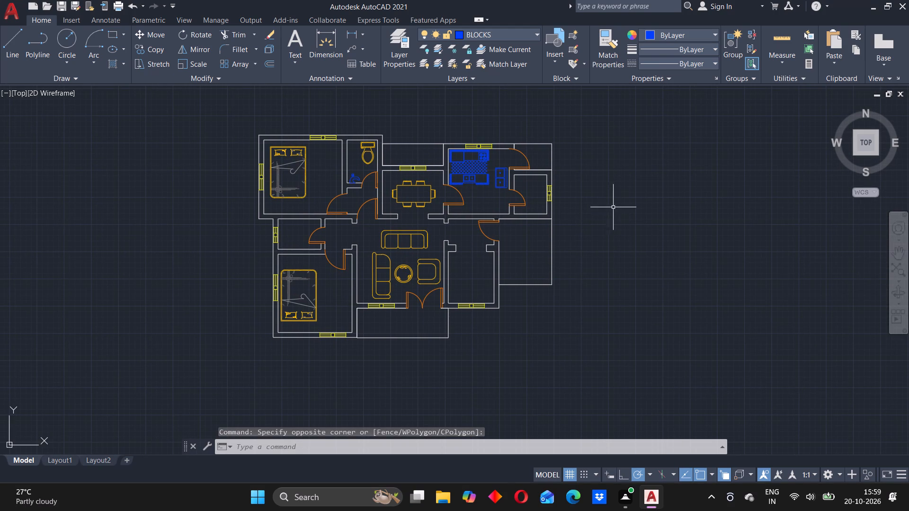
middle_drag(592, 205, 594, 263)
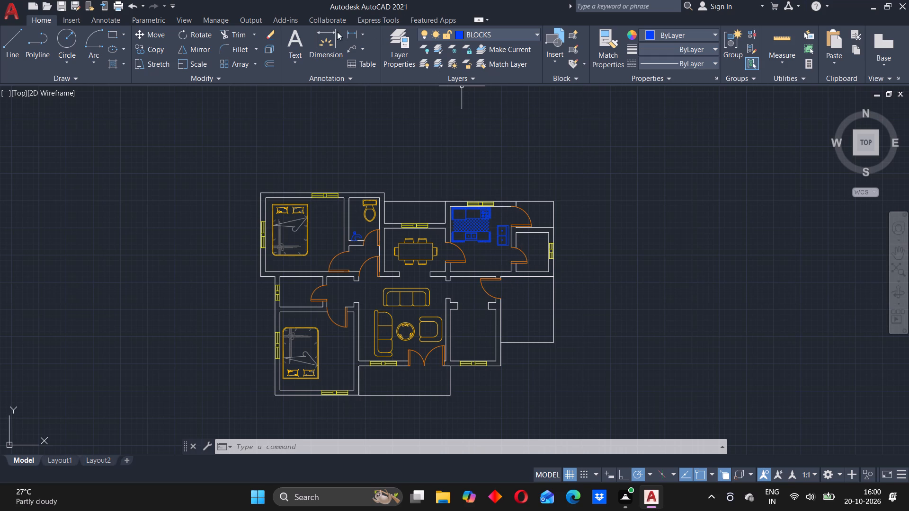
Create a layer named TEXTS with green colour index 100 and make it the current layer.
click(405, 44)
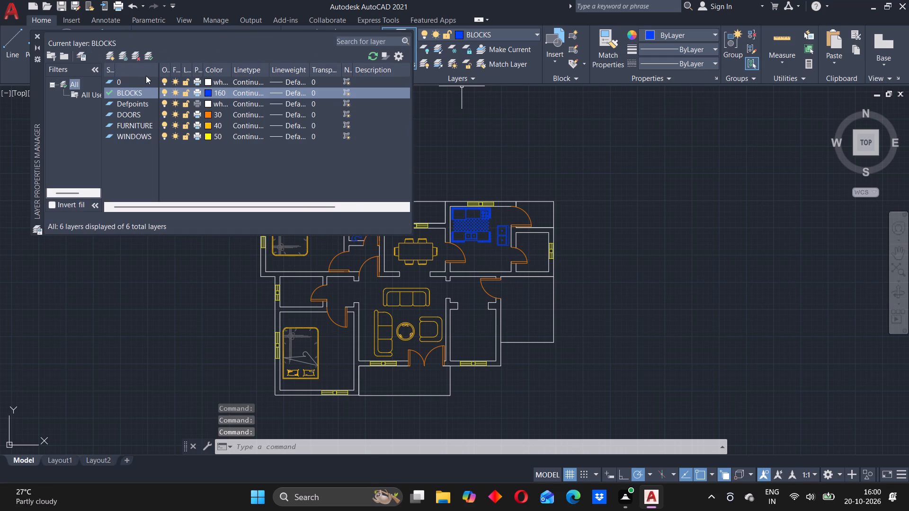
click(106, 53)
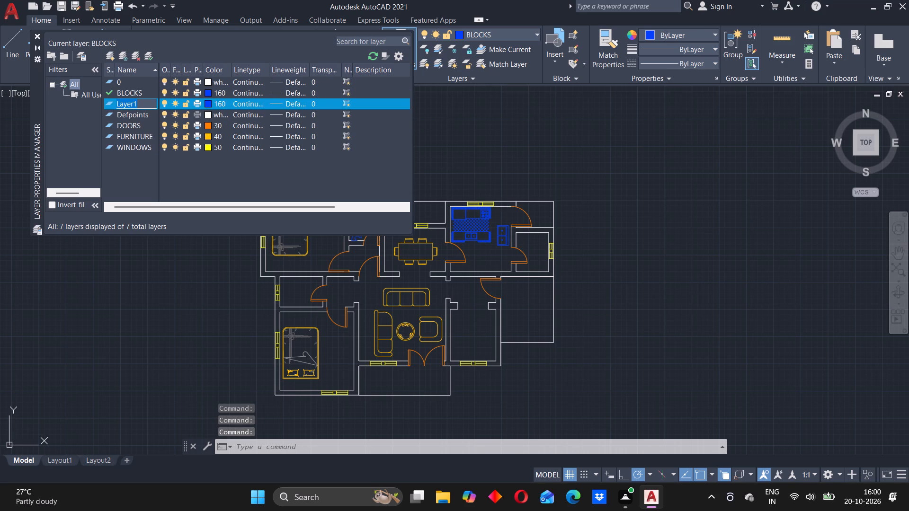
text(TEXTS)
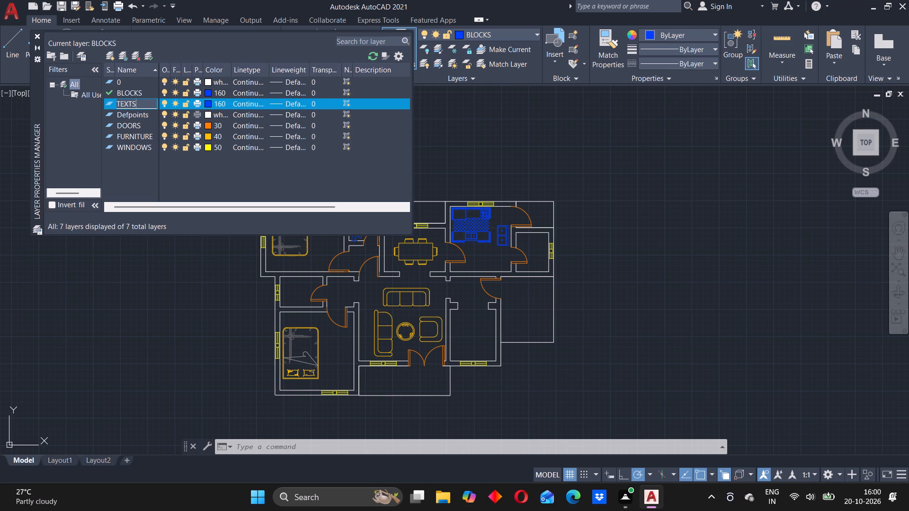
click(211, 102)
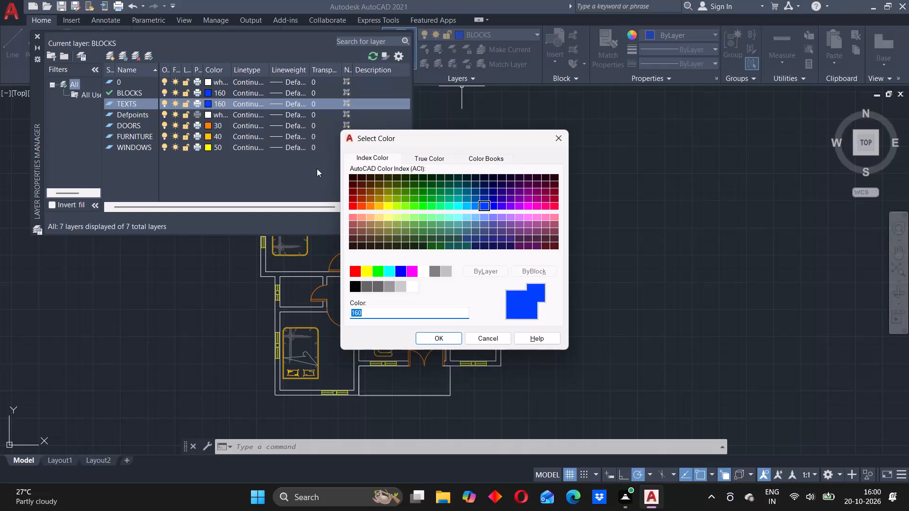
click(433, 204)
click(437, 339)
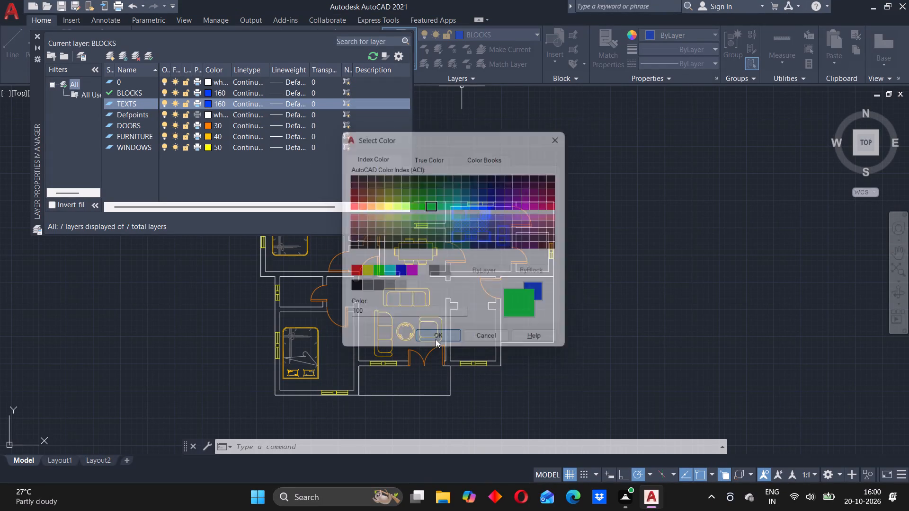
click(39, 35)
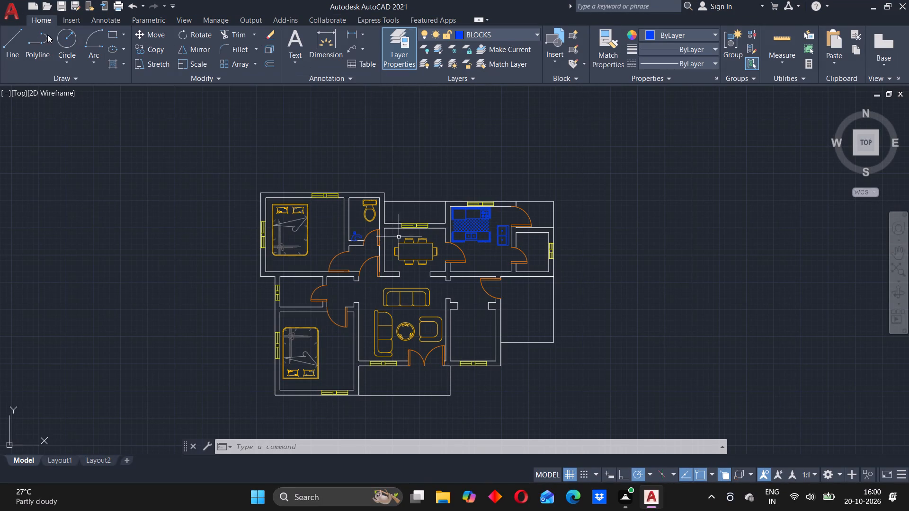
click(504, 33)
click(475, 118)
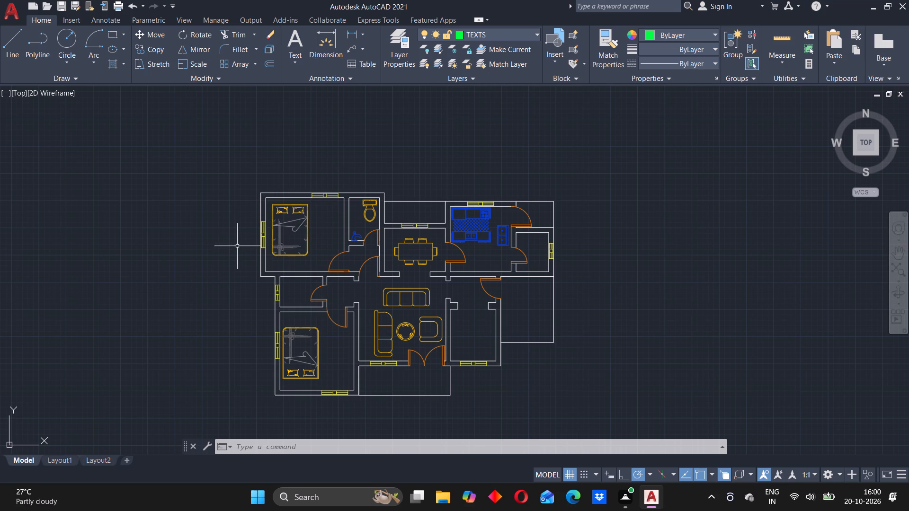
Add multiline text reading BEDROOM 1 in the empty space outside the upper bedroom's top-left corner.
key(t)
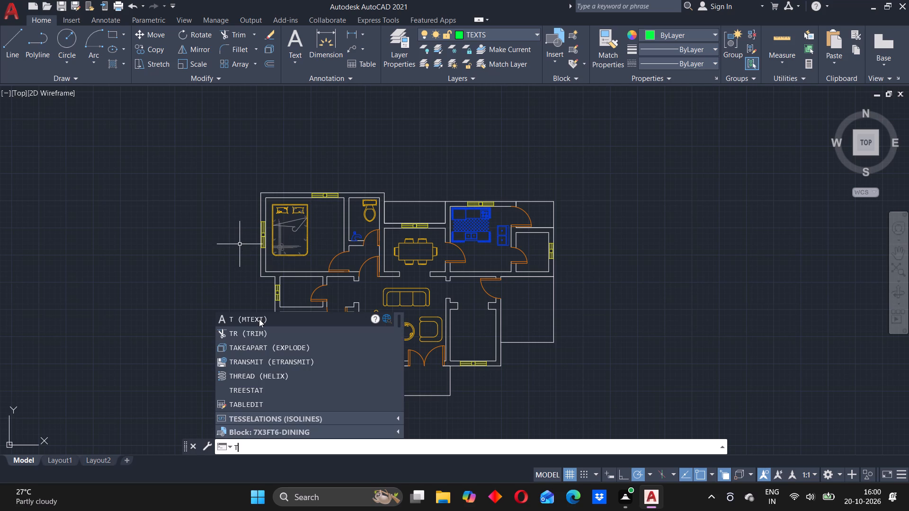
click(258, 317)
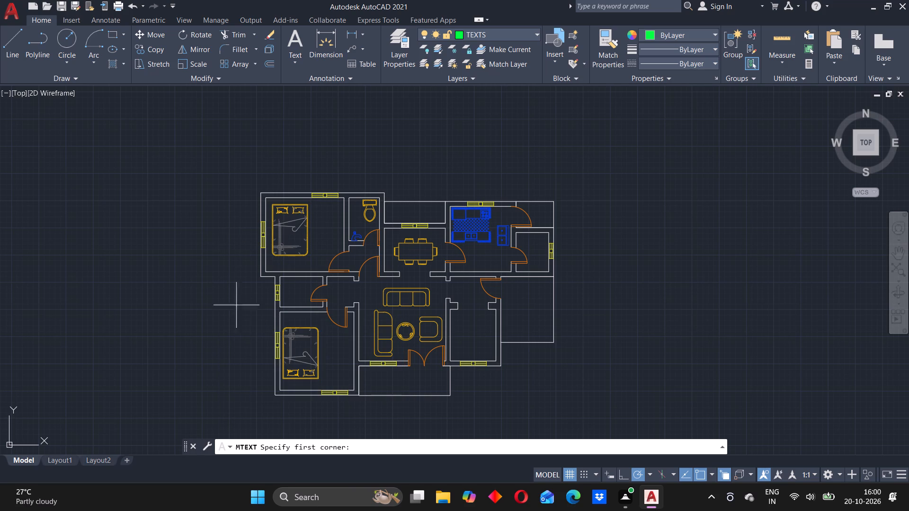
click(187, 167)
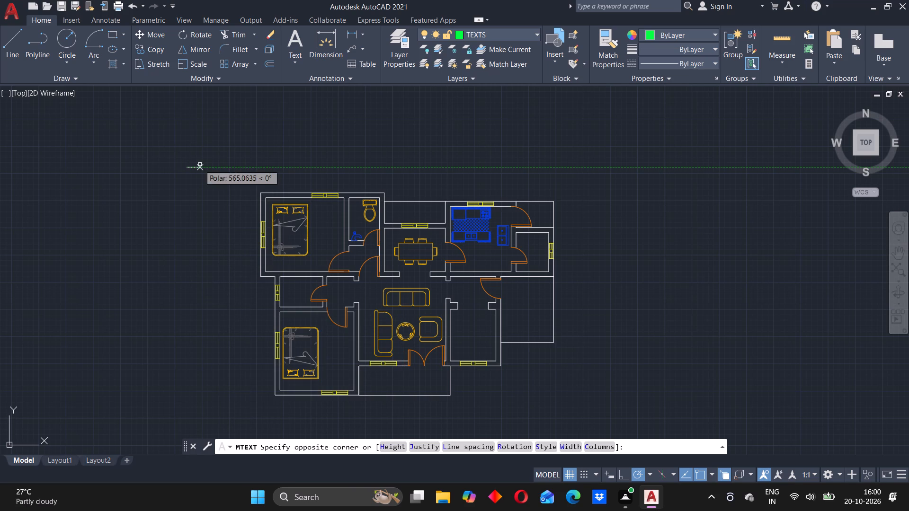
click(209, 170)
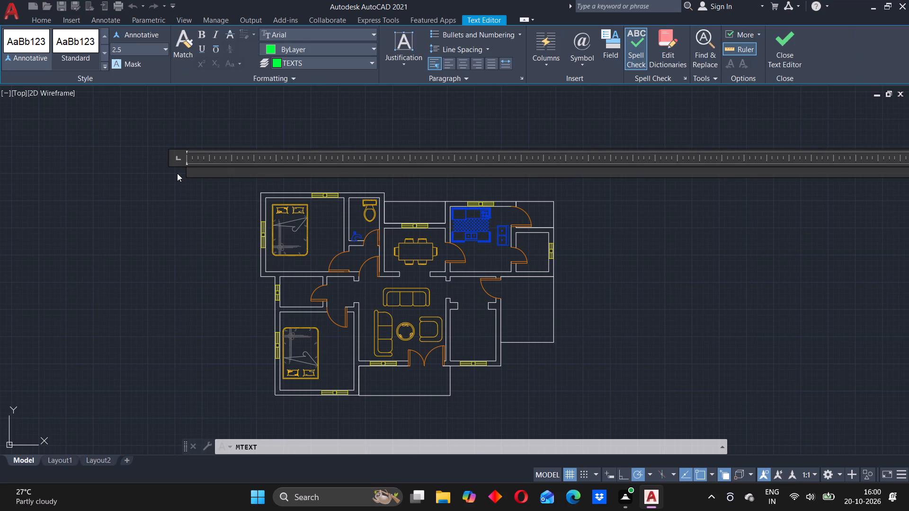
text(BEDROOM)
key(space)
text(1)
click(195, 192)
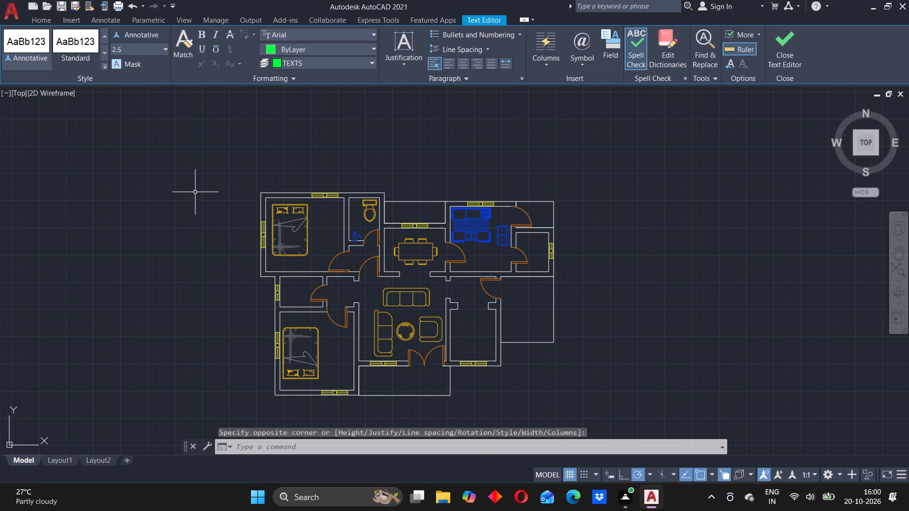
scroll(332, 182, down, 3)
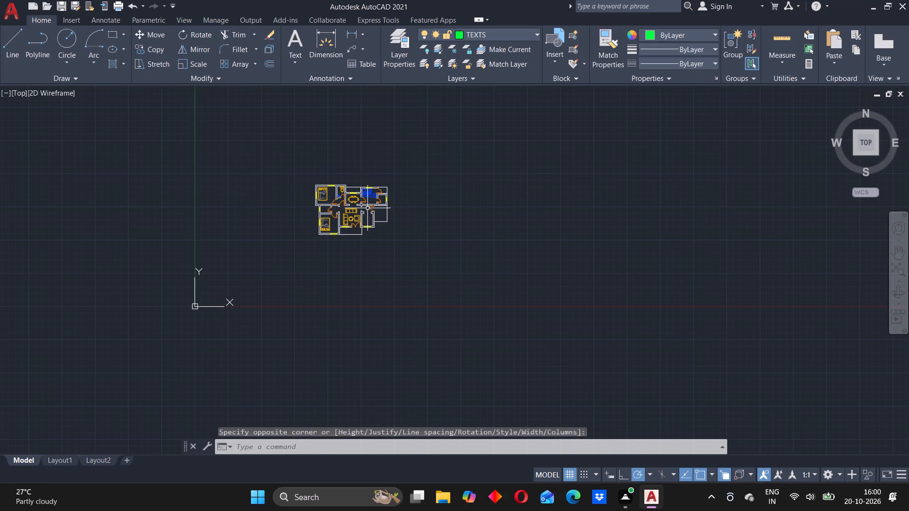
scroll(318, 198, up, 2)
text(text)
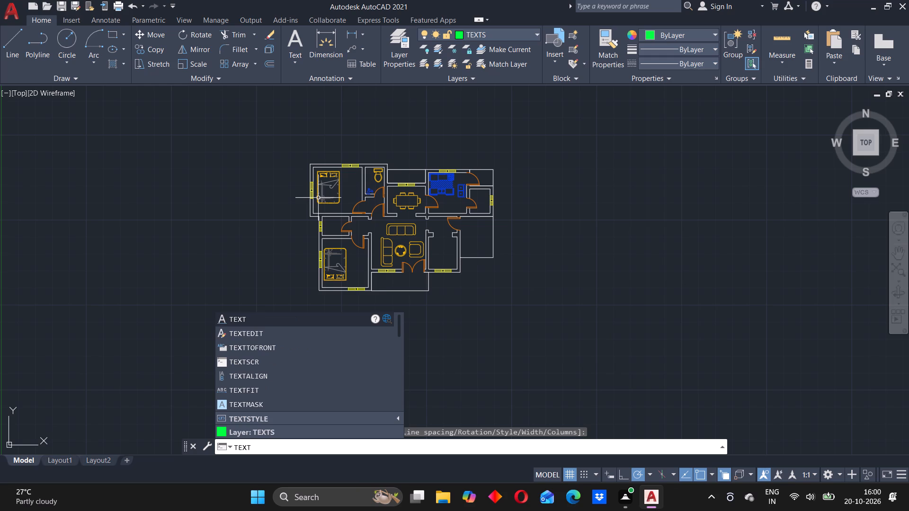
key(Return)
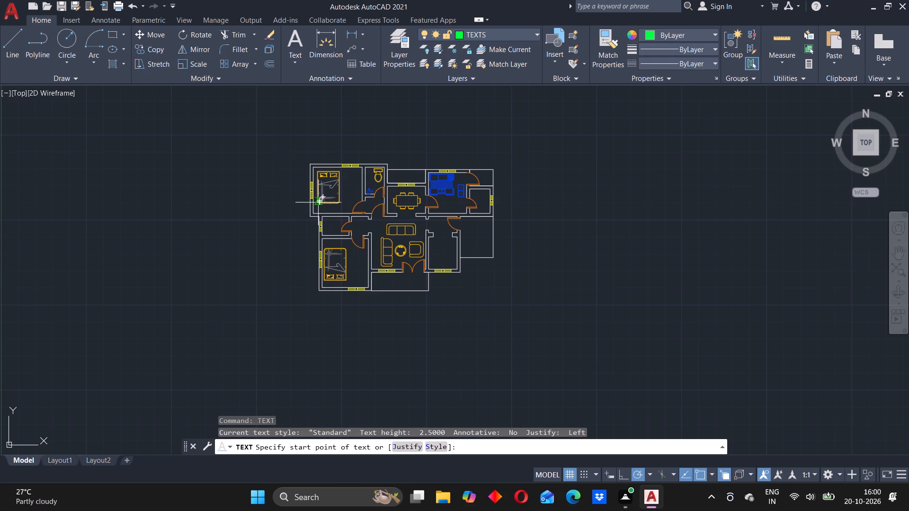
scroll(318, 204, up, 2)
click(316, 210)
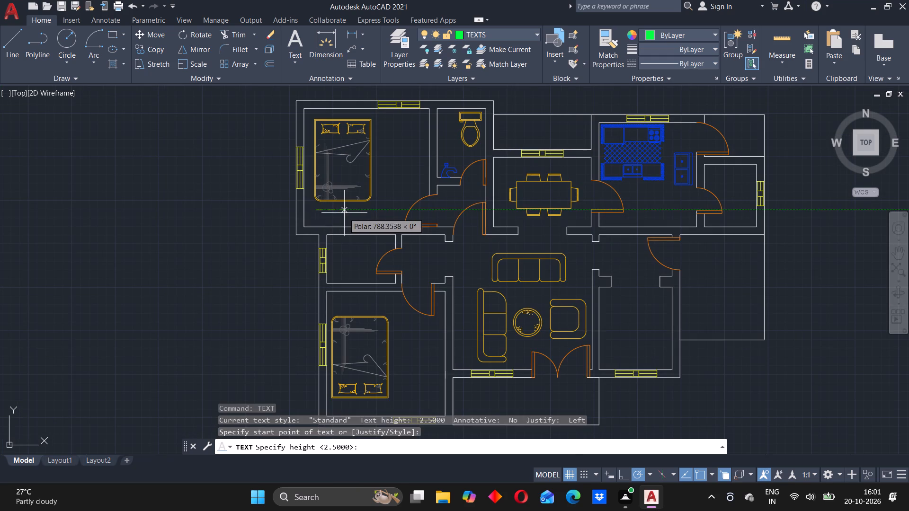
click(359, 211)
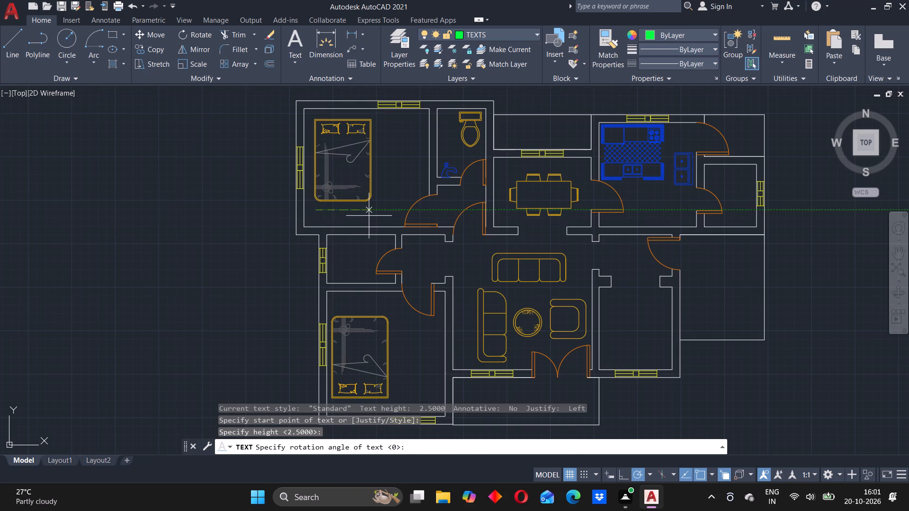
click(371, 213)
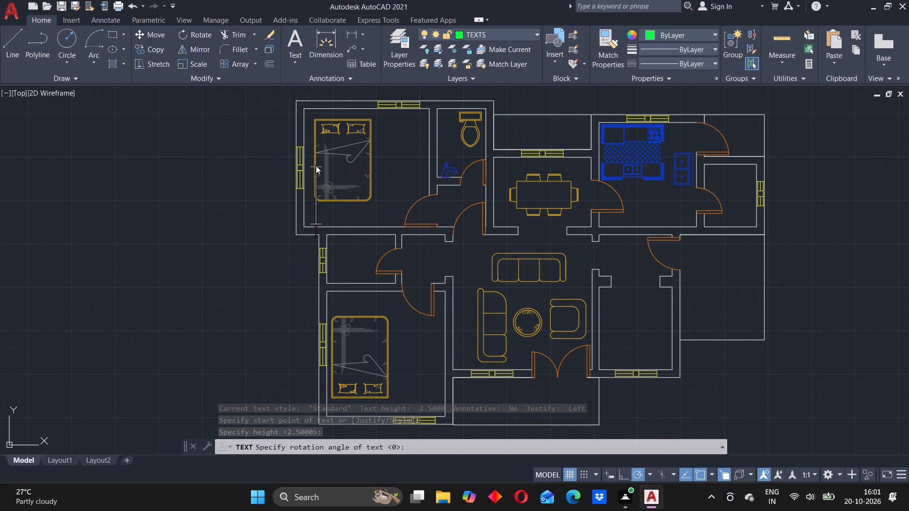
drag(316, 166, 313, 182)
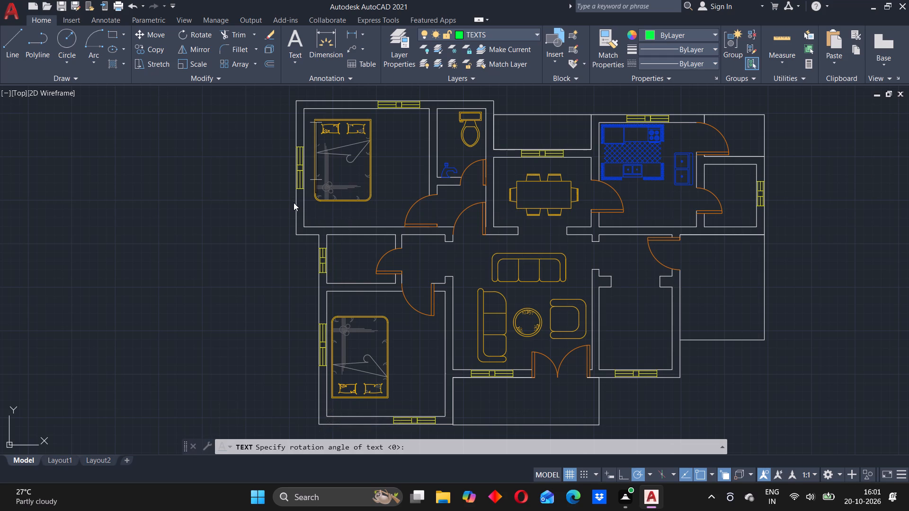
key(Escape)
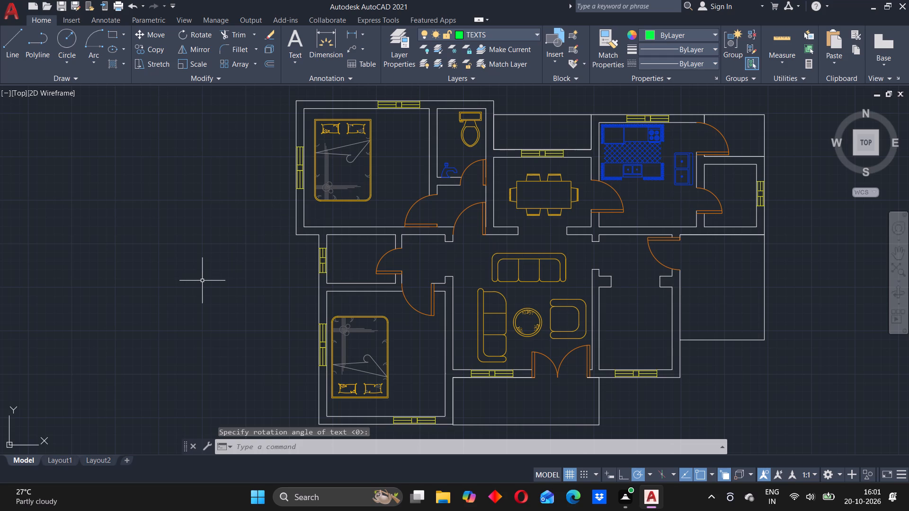
Add horizontal single-line text reading BEDROOM 1 above and left of the floor plan, picking a large readable text height.
text(te)
text(xt)
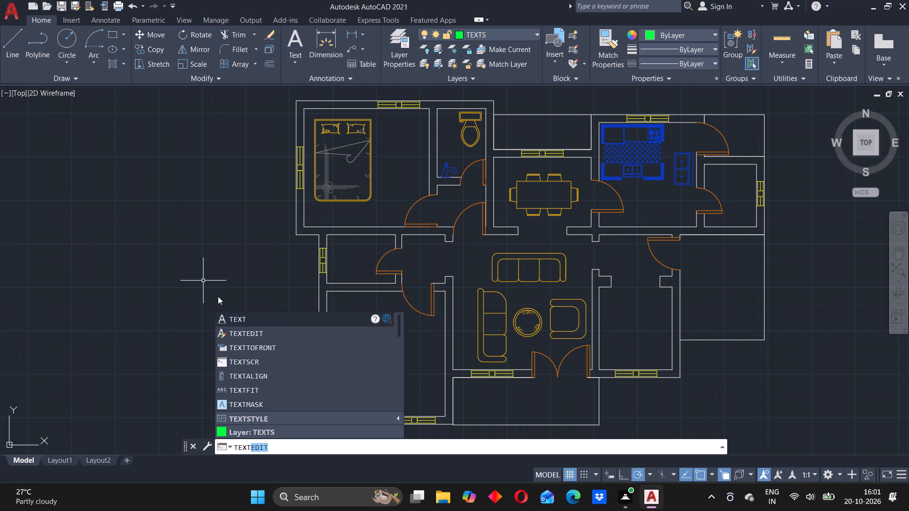
click(233, 315)
scroll(253, 220, down, 2)
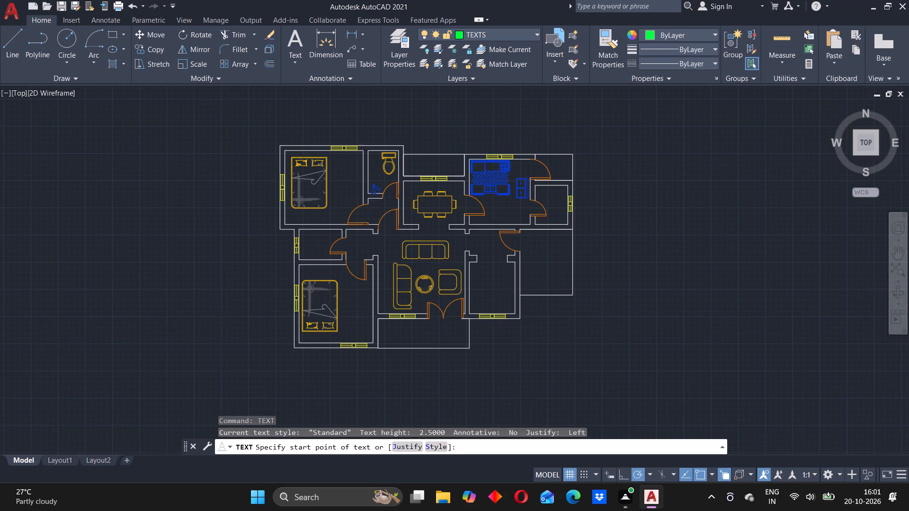
click(182, 150)
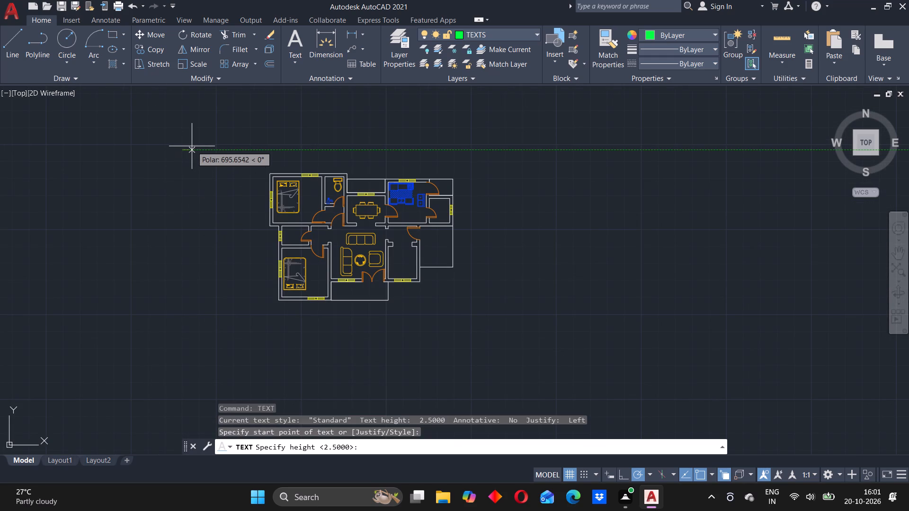
click(188, 146)
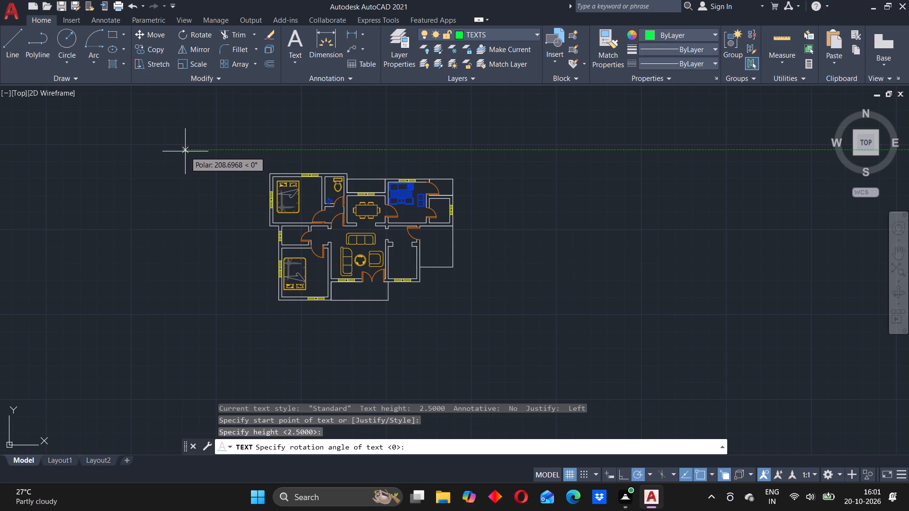
scroll(189, 151, up, 4)
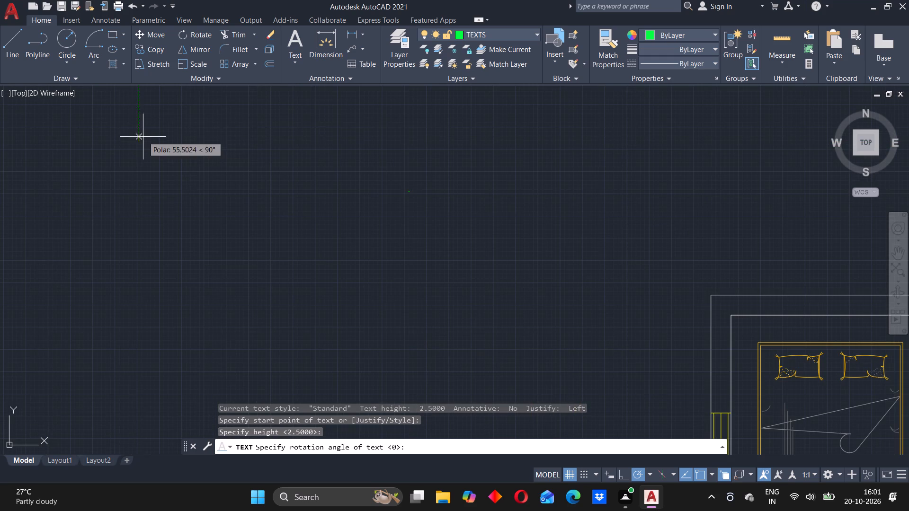
click(151, 139)
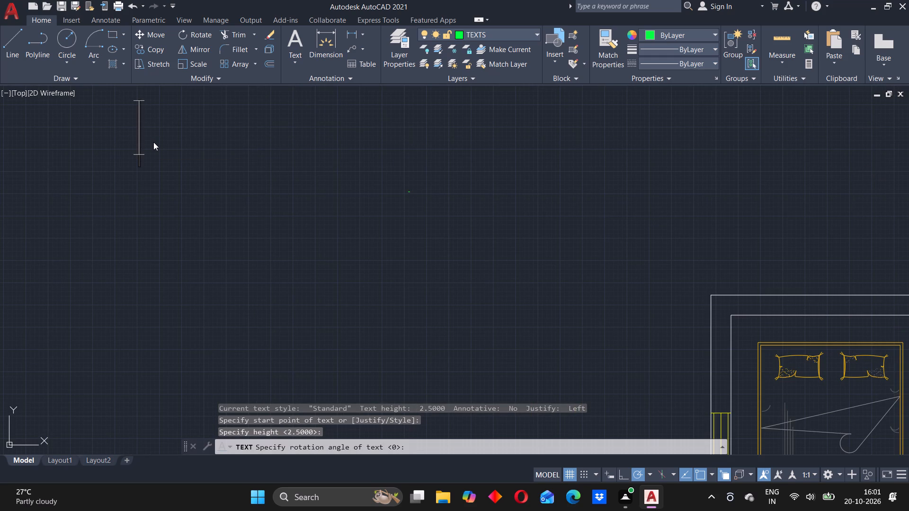
text(BEDROOM)
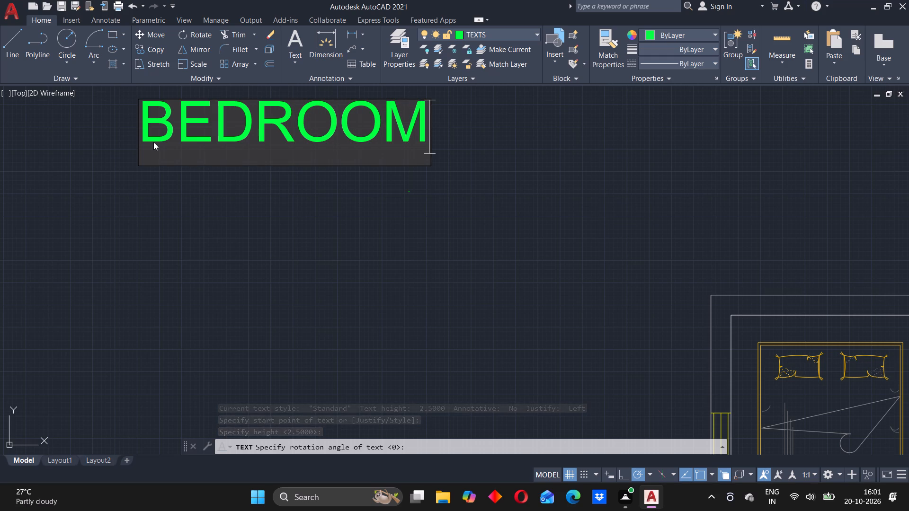
key(space)
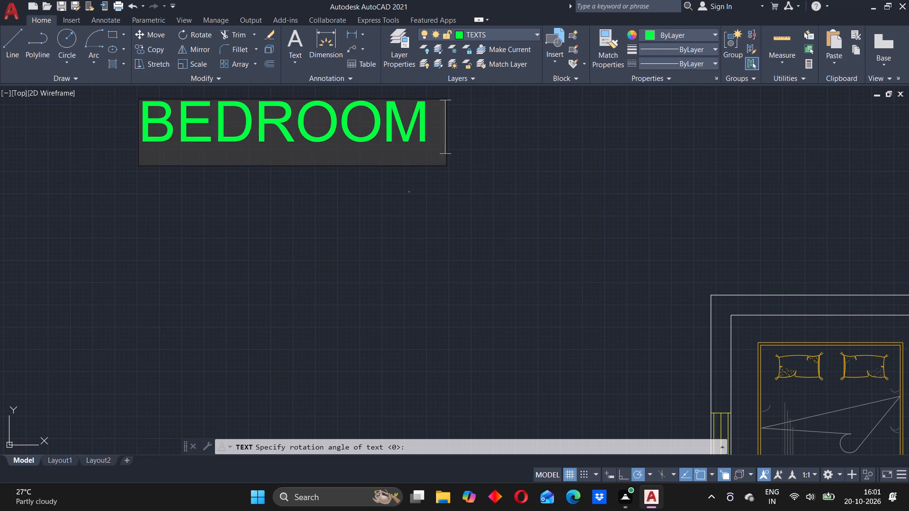
key(1)
key(Return)
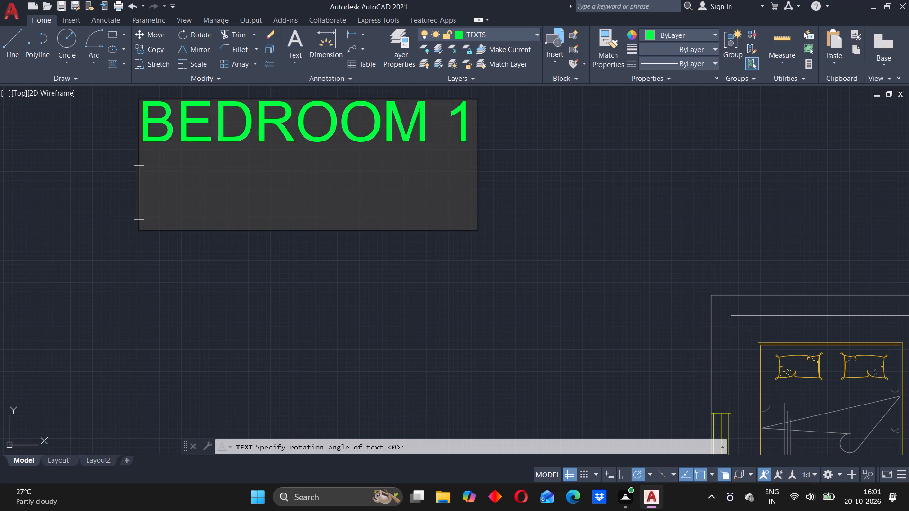
click(107, 176)
End the single-line text entry, keeping only the BEDROOM 1 label outside the floor plan.
scroll(269, 124, down, 1)
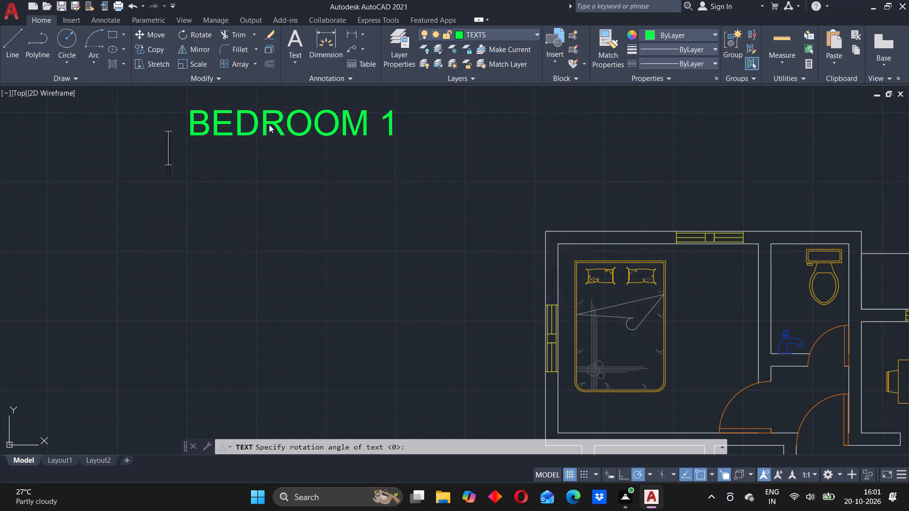
scroll(269, 122, down, 1)
click(247, 119)
click(279, 166)
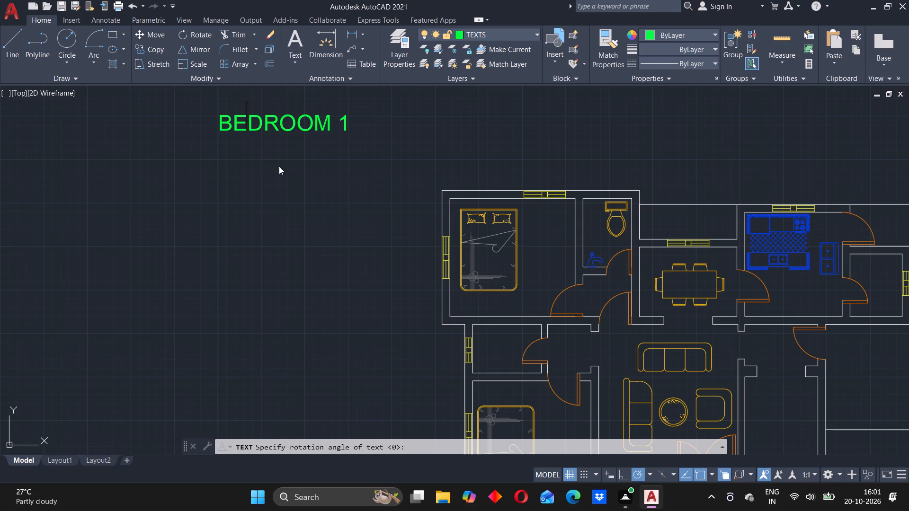
drag(210, 108, 349, 114)
key(Escape)
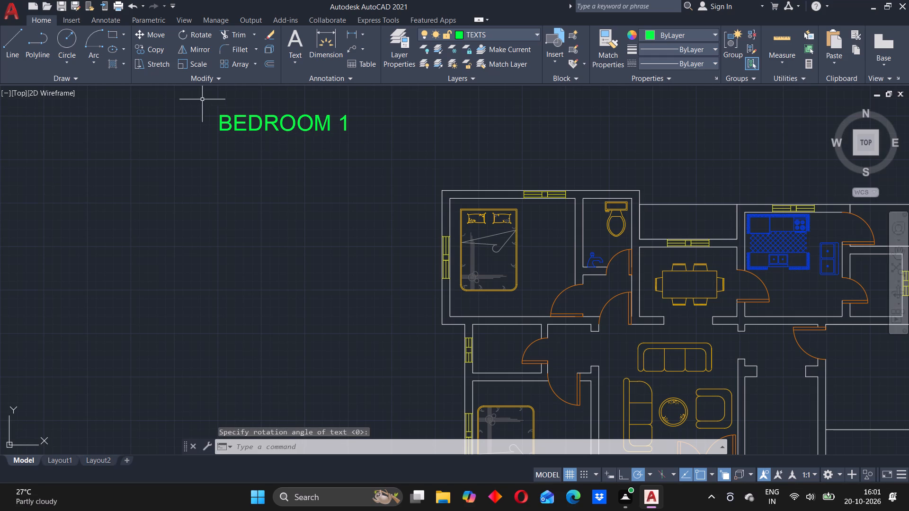
Scale the BEDROOM 1 label down to a little under two-thirds of its size, using its lower-right end as base point.
click(201, 100)
click(373, 145)
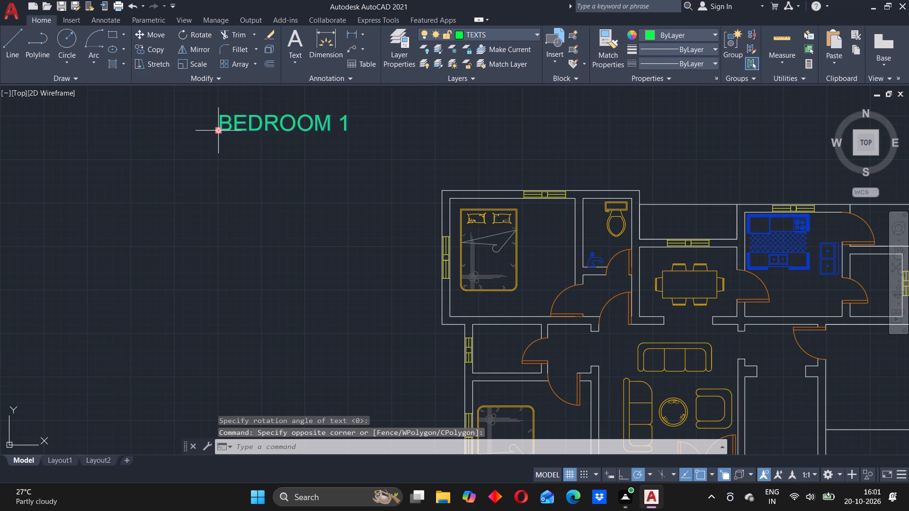
key(2)
key(BackSpace)
text(sc)
key(Return)
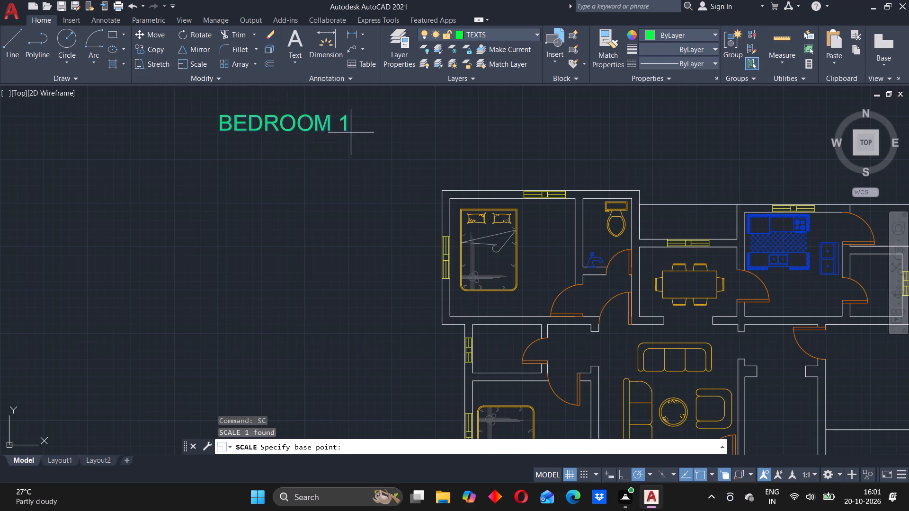
click(346, 131)
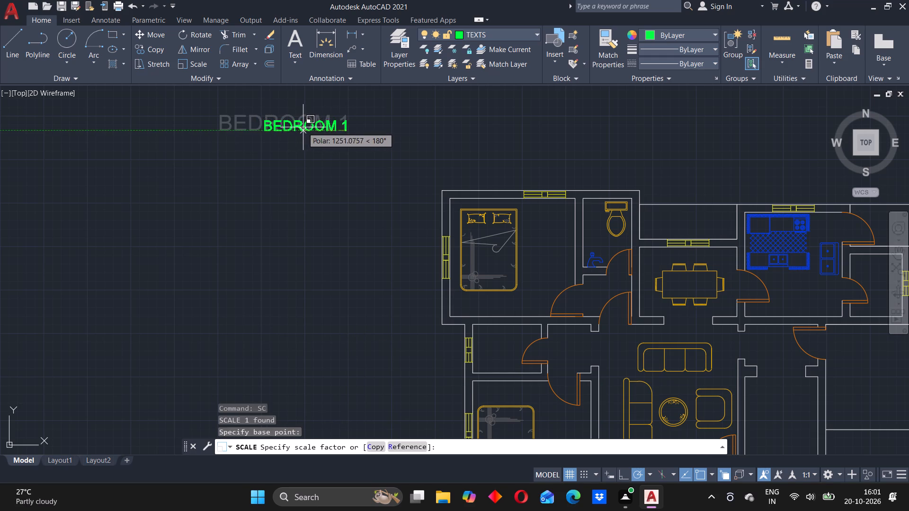
click(304, 127)
click(289, 125)
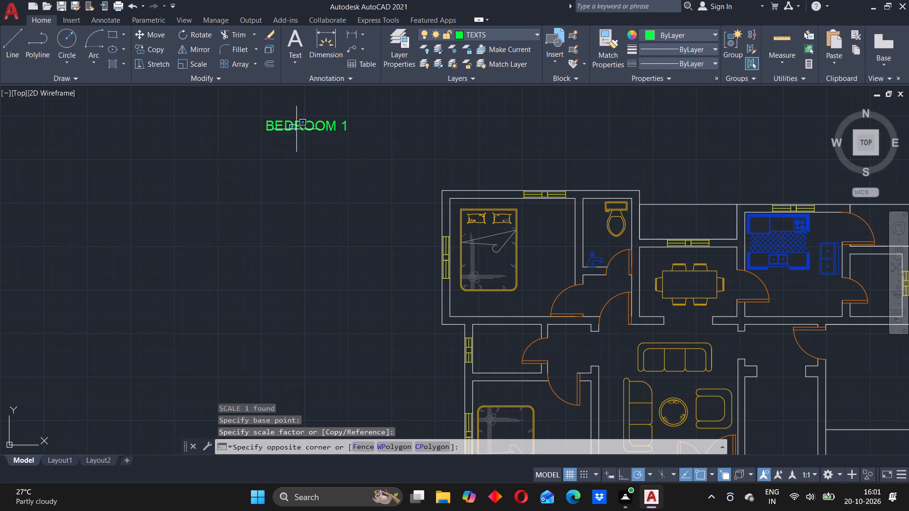
key(Escape)
key(Escape)
Move the BEDROOM 1 label into the upper bedroom, just below the foot of the bed.
click(270, 113)
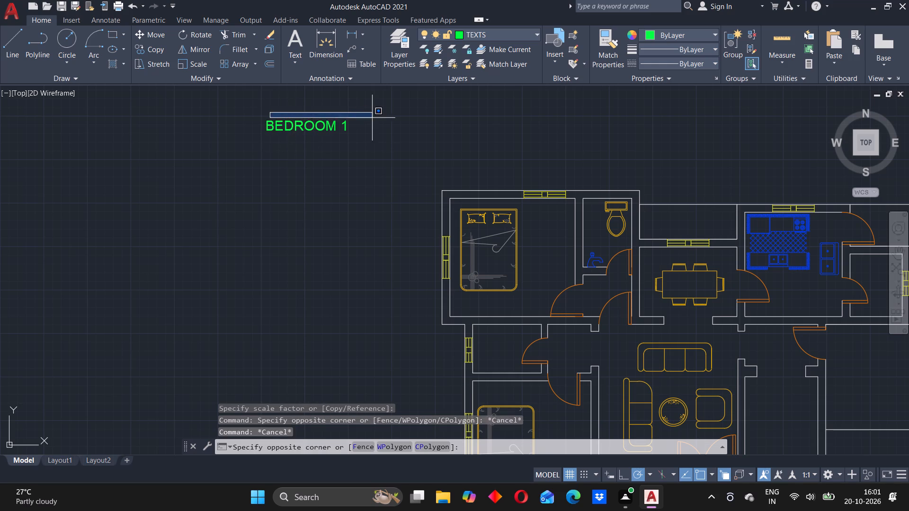
click(367, 141)
click(254, 113)
click(366, 139)
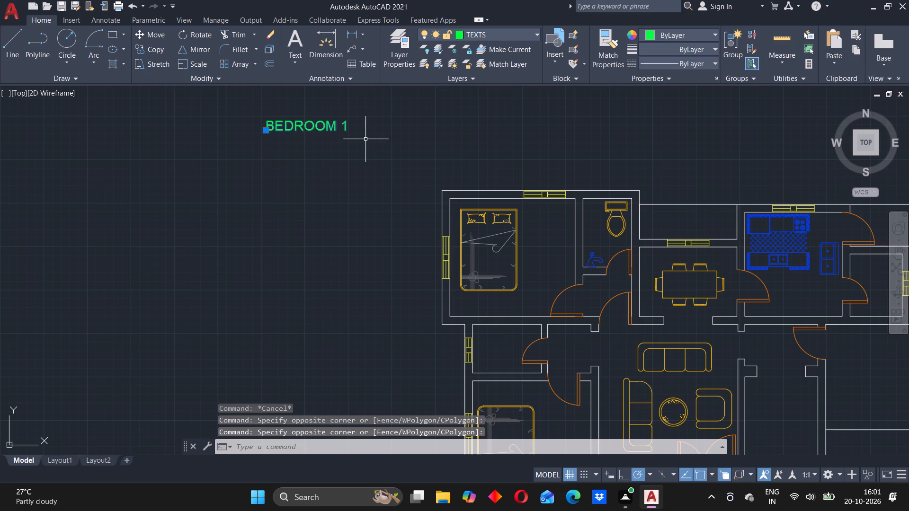
key(m)
key(Return)
click(316, 125)
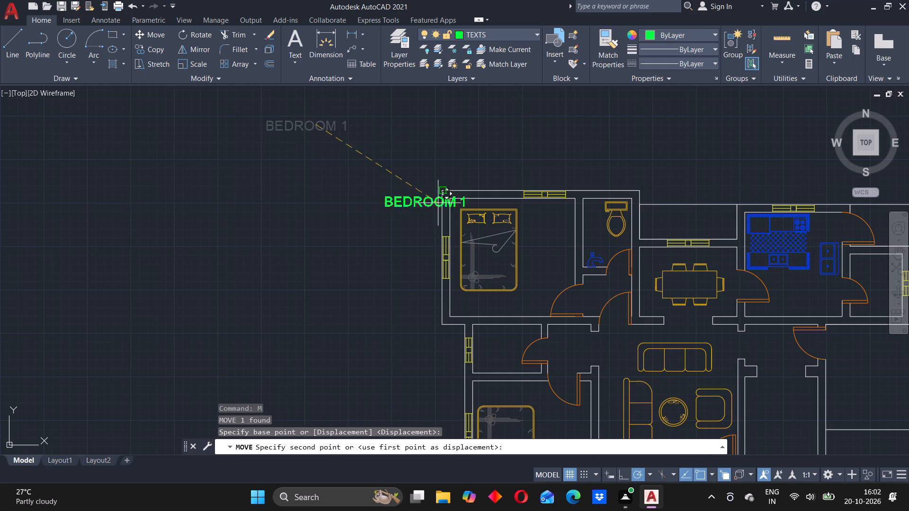
click(513, 301)
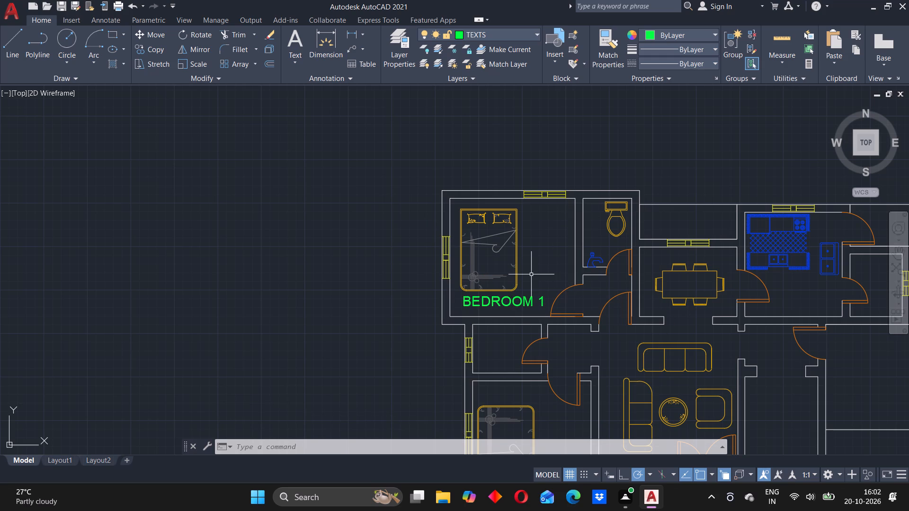
Add horizontal single-line text reading BATH in the empty space left of the floor plan, with a text height of about 299.
key(m)
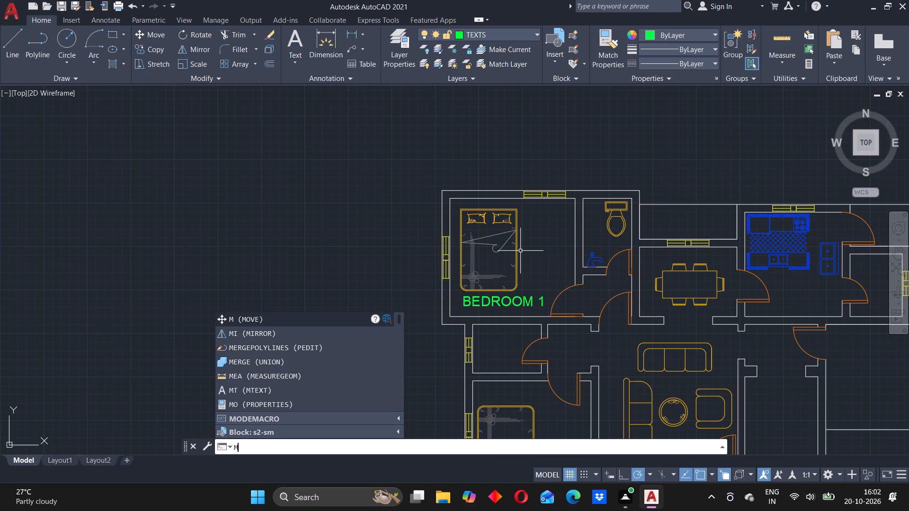
key(BackSpace)
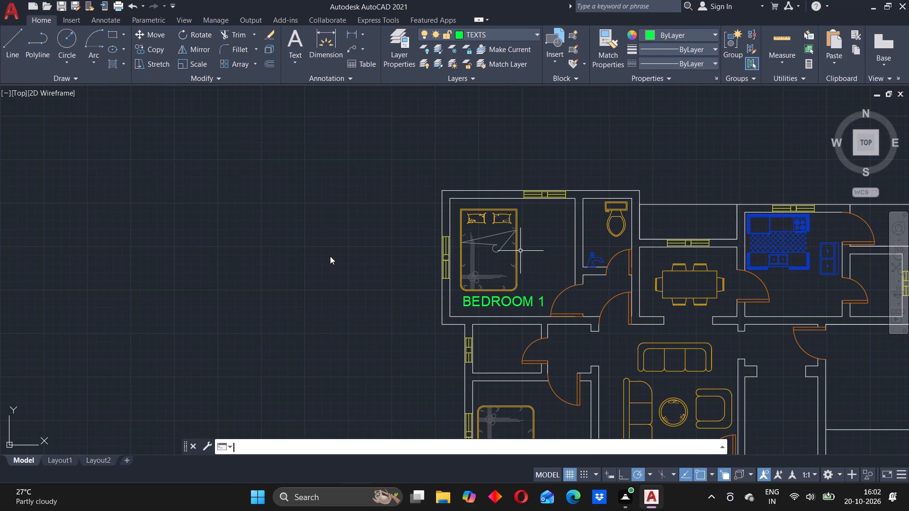
text(text)
key(Return)
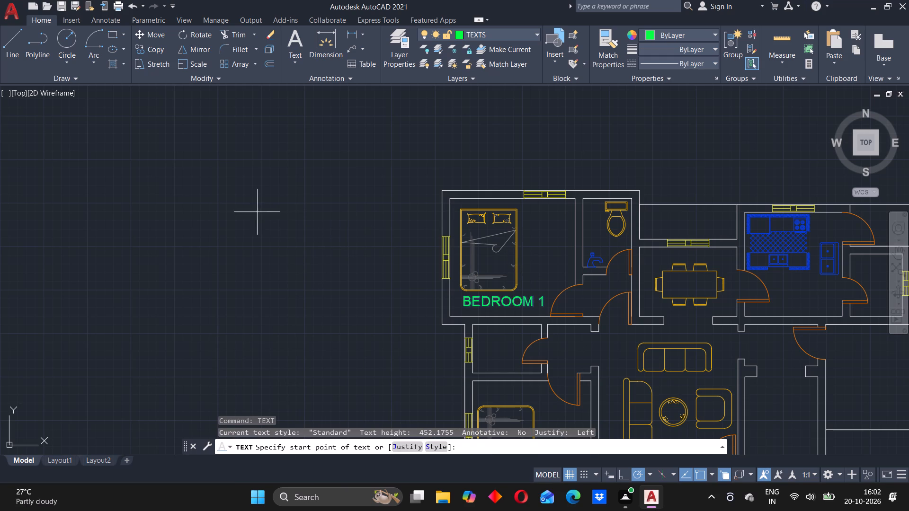
click(217, 202)
click(228, 203)
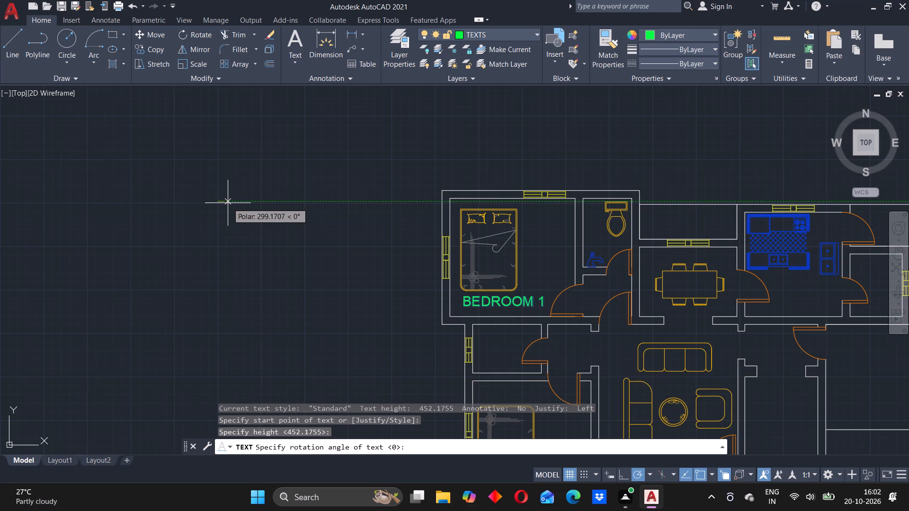
click(229, 203)
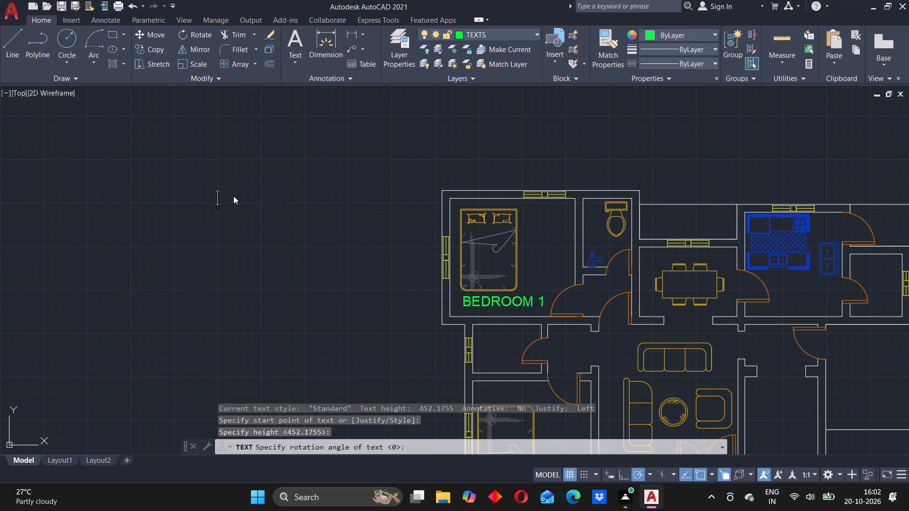
text(BAT)
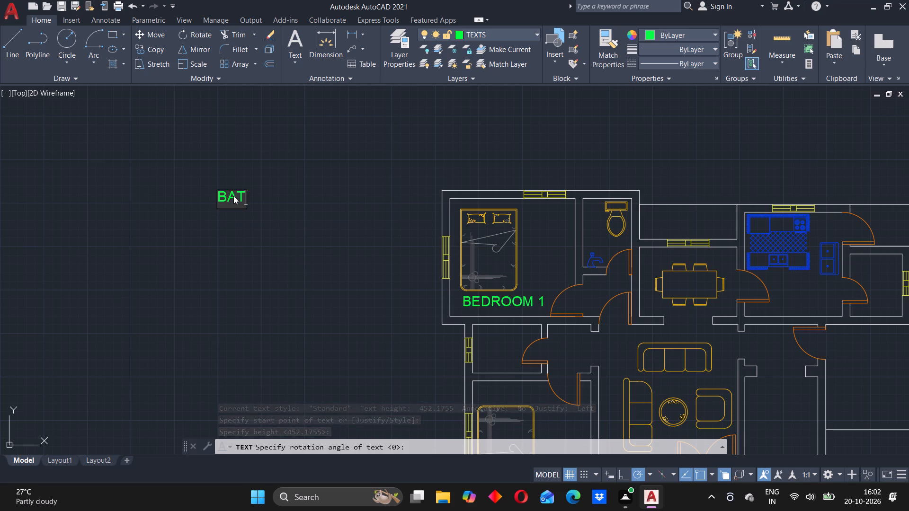
key(h)
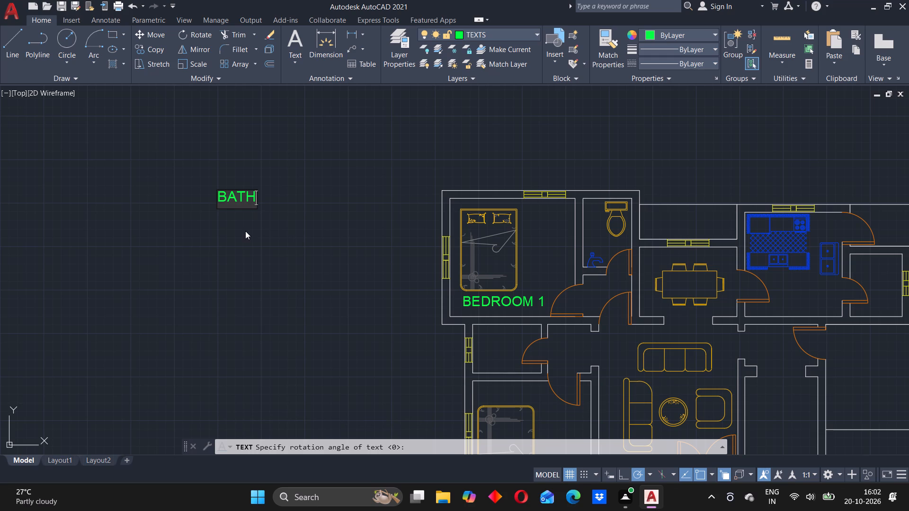
click(245, 231)
click(206, 173)
key(Escape)
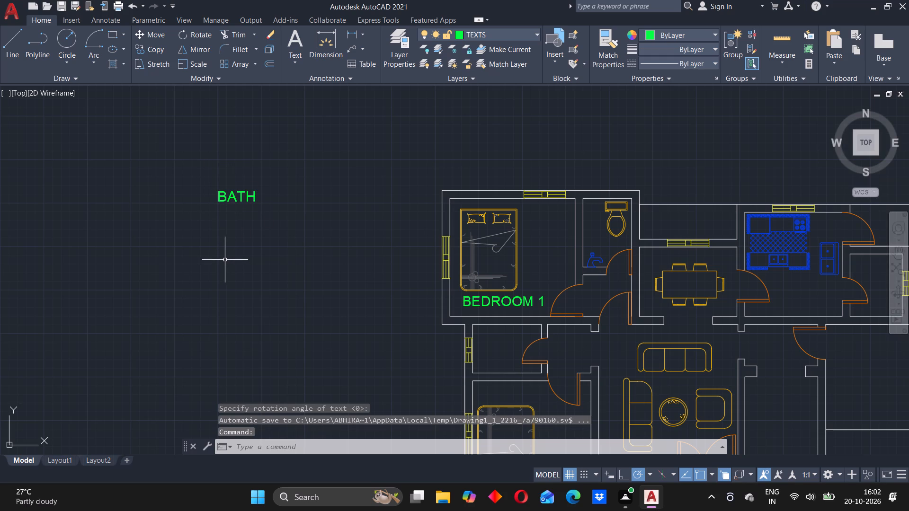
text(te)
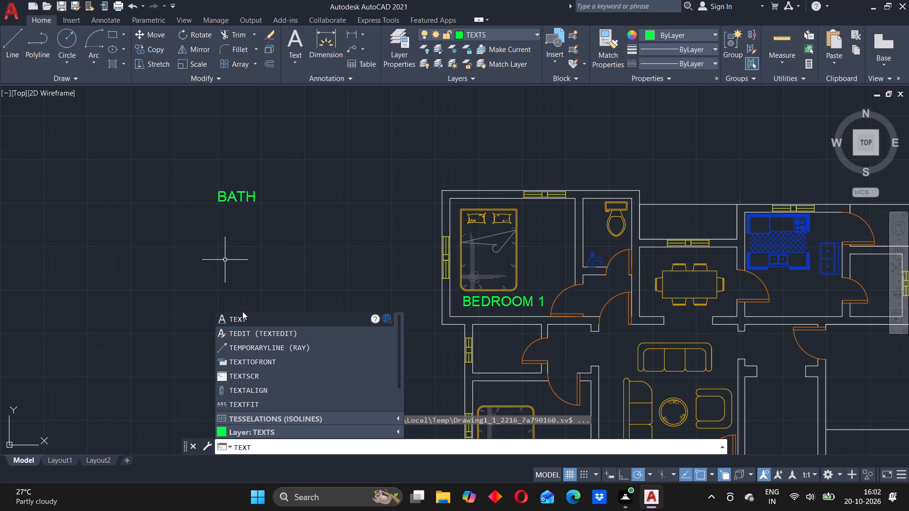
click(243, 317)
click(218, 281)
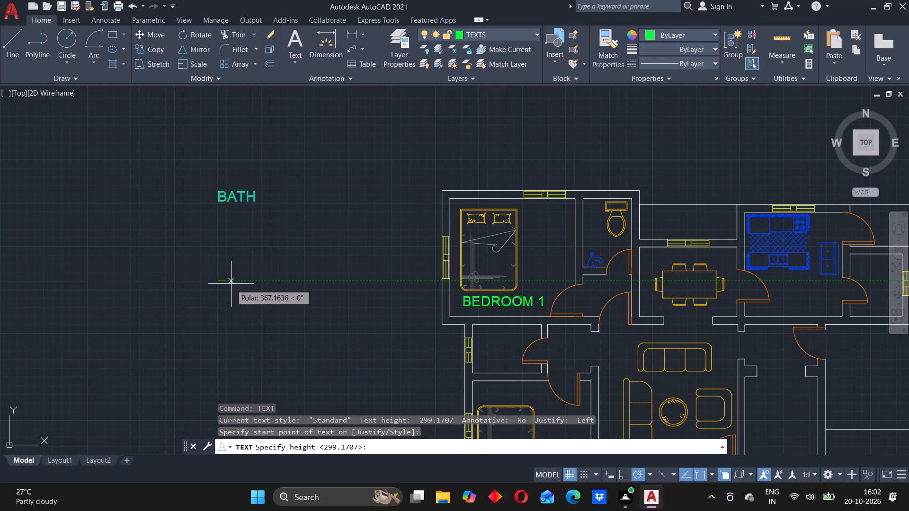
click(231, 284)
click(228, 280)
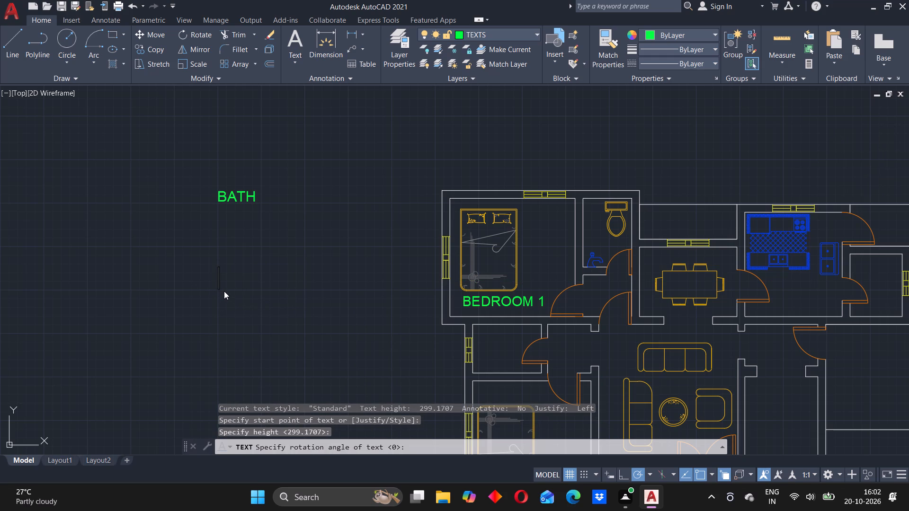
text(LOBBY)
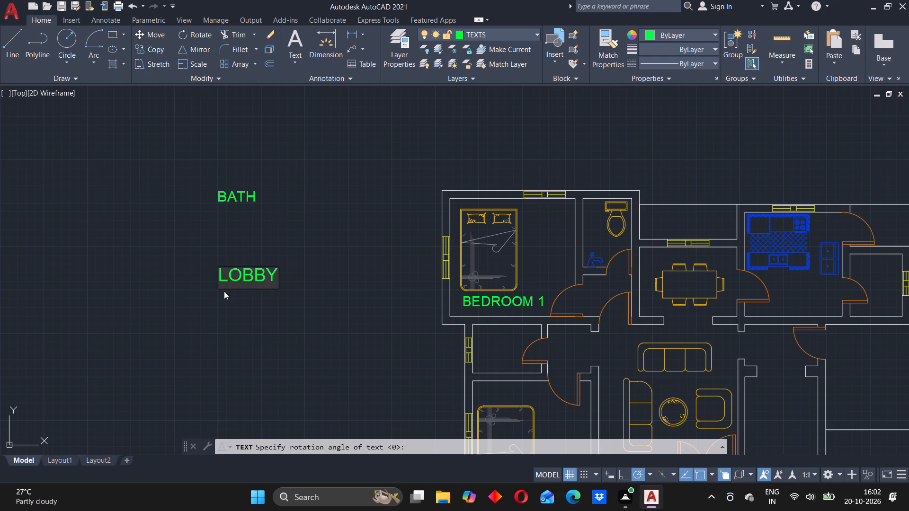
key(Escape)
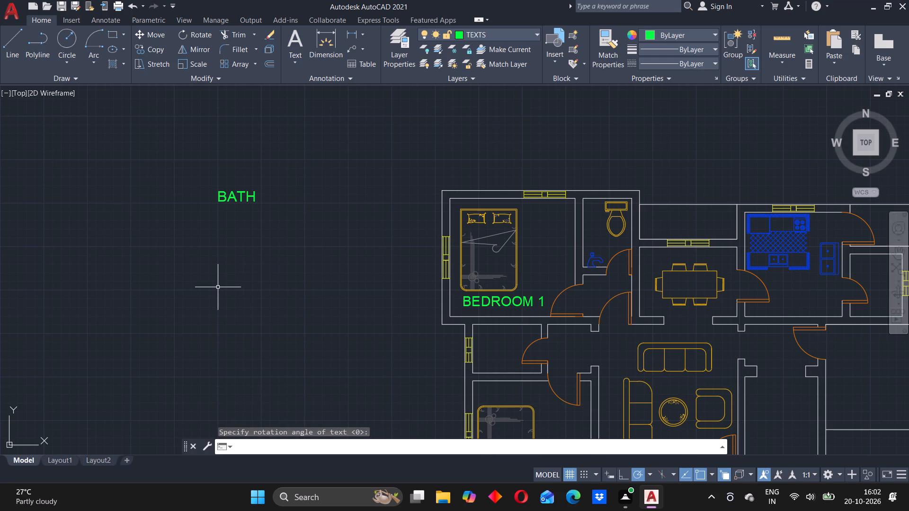
Add horizontal single-line text reading LOBBY below the BATH label, with a text height of about 500.
key(t)
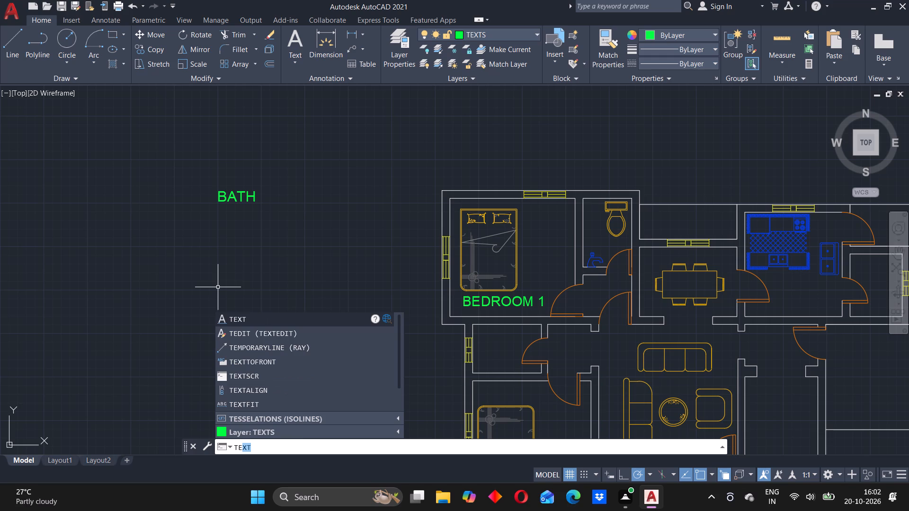
key(Return)
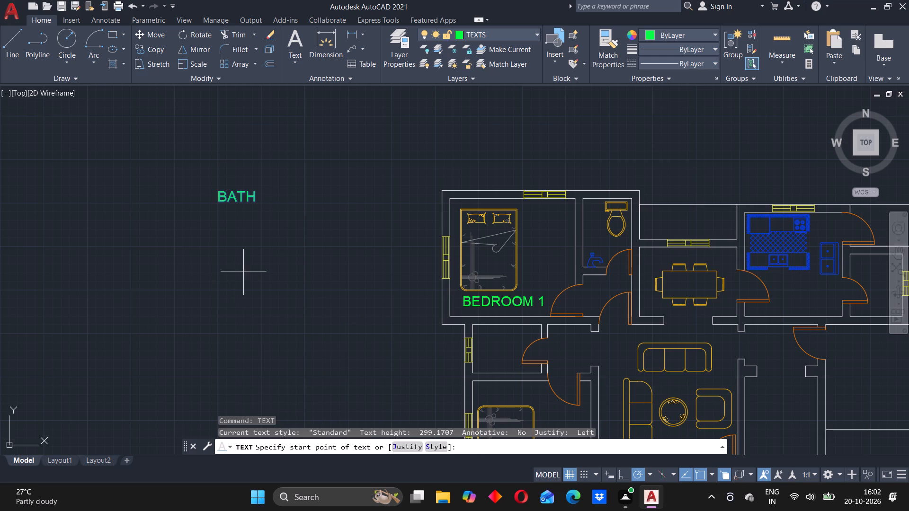
click(224, 264)
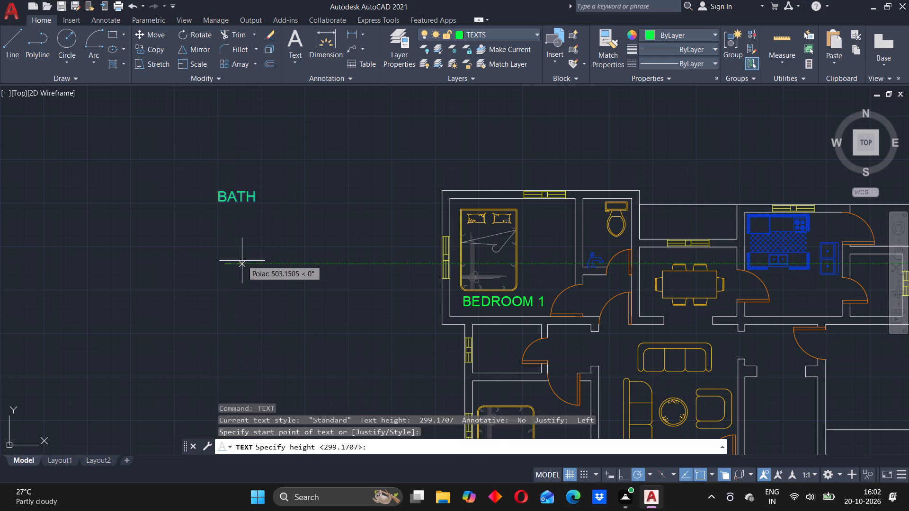
click(242, 261)
click(235, 266)
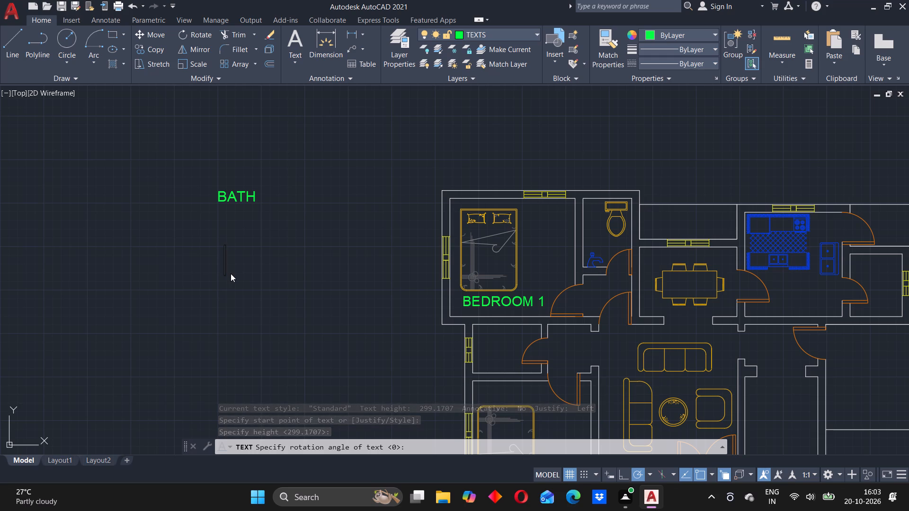
text(LOBBY)
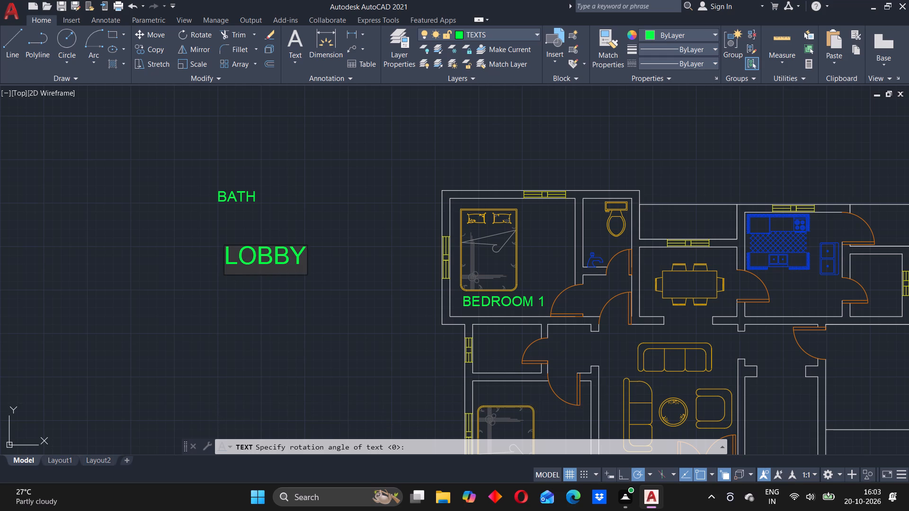
Add a GUEST BEDROOM label just right of LOBBY and a FAMILY LOUNGE label above BATH, as single-line text.
click(333, 264)
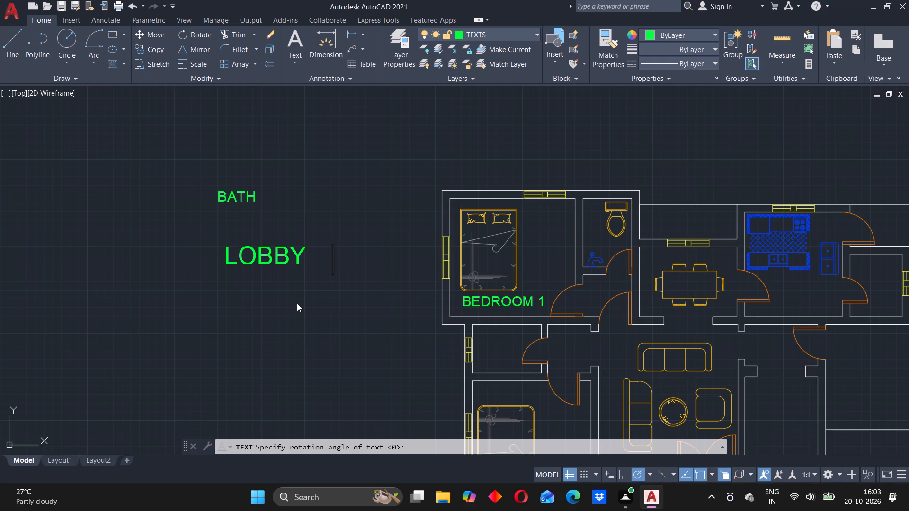
text(GUEST BEDROO)
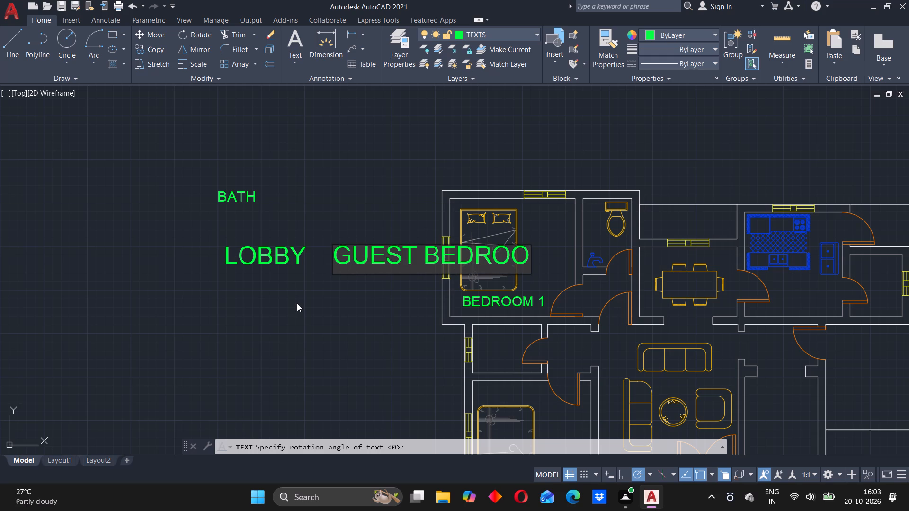
key(m)
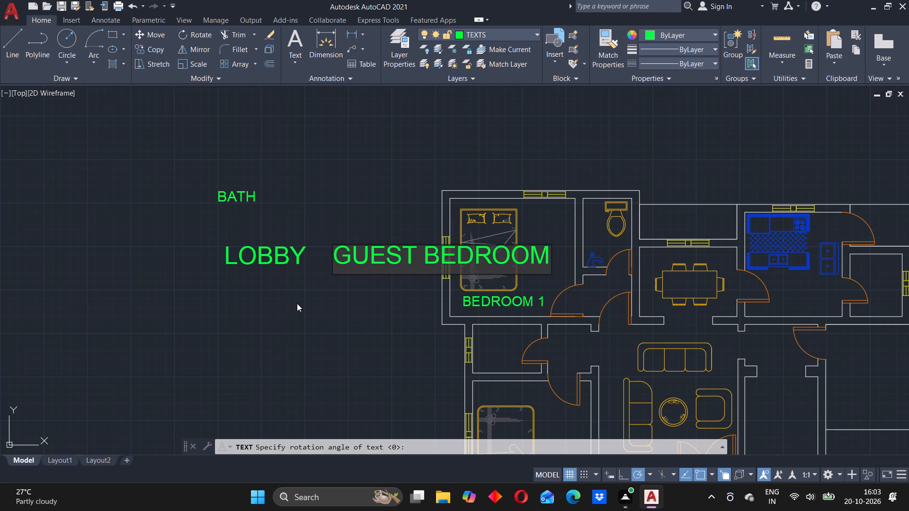
click(323, 301)
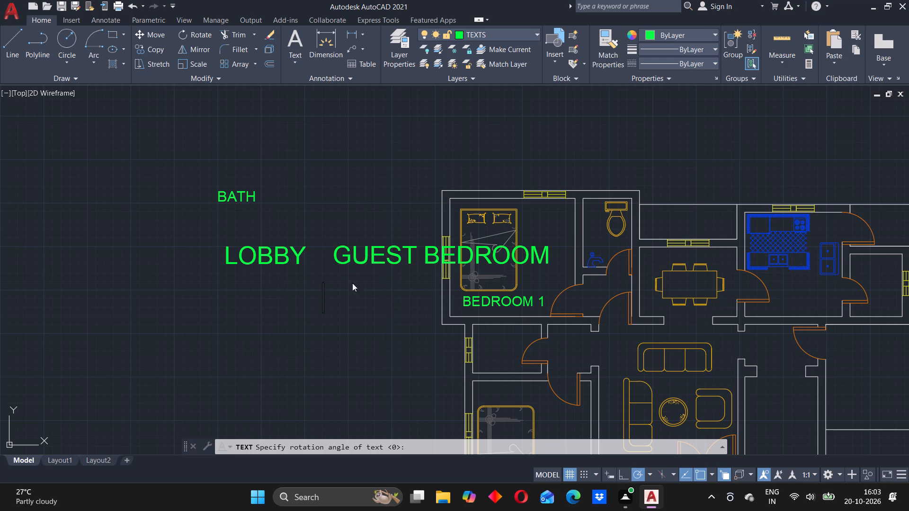
click(215, 140)
text(FAMILY LOUNGE)
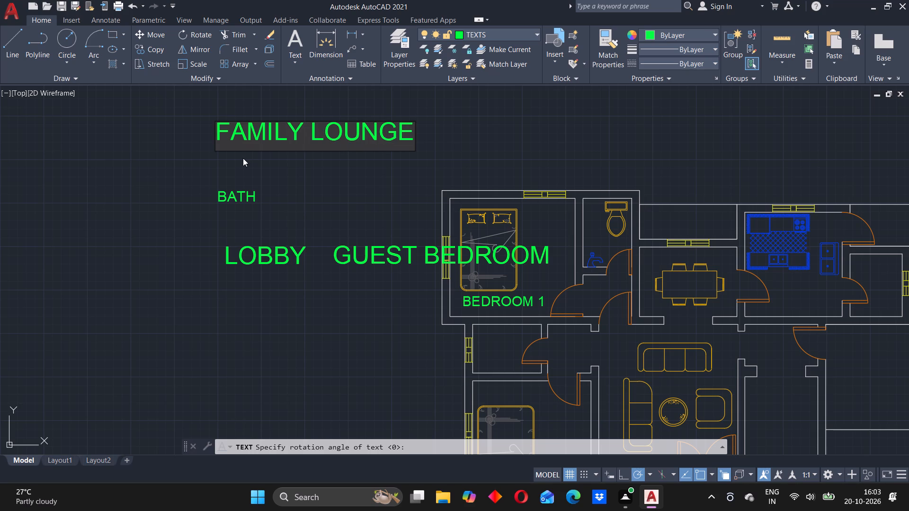
click(184, 156)
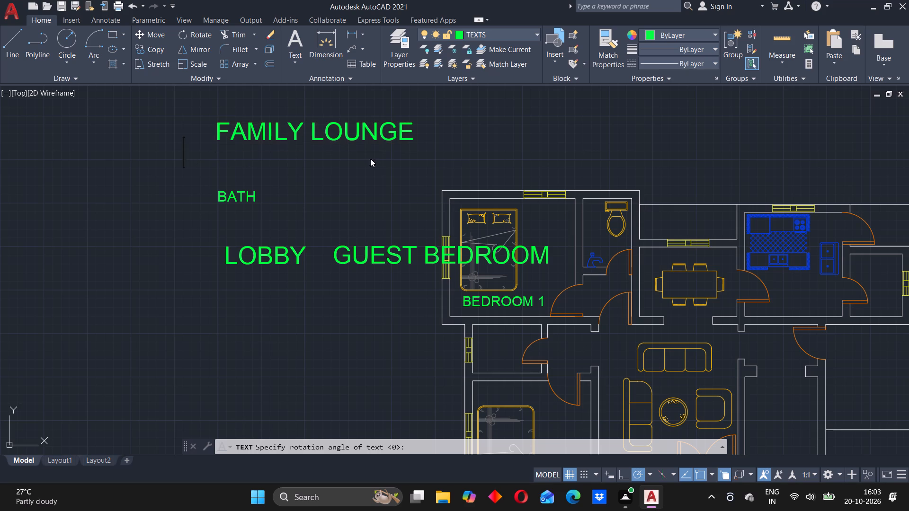
Add single-line labels PASSAGE, STORE and KITCHEN in a row in the empty space above the floor plan.
click(480, 125)
text(PASSAGE)
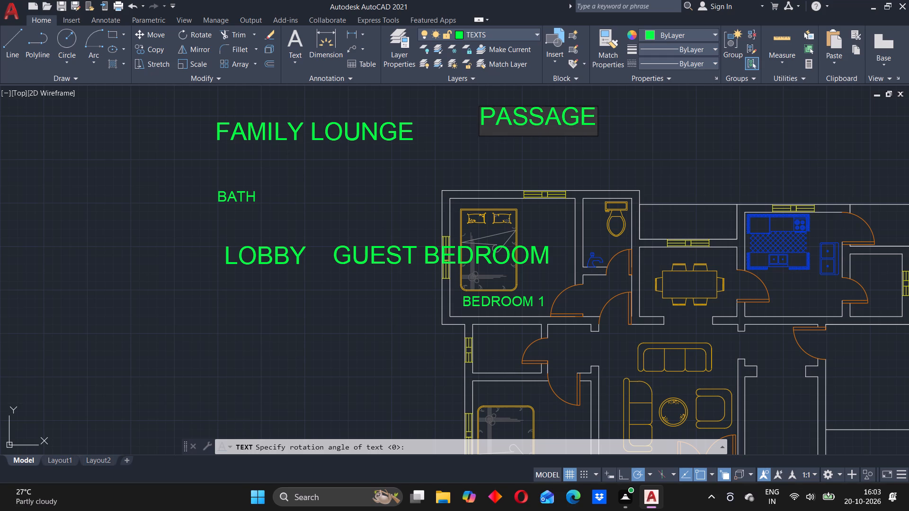
click(627, 141)
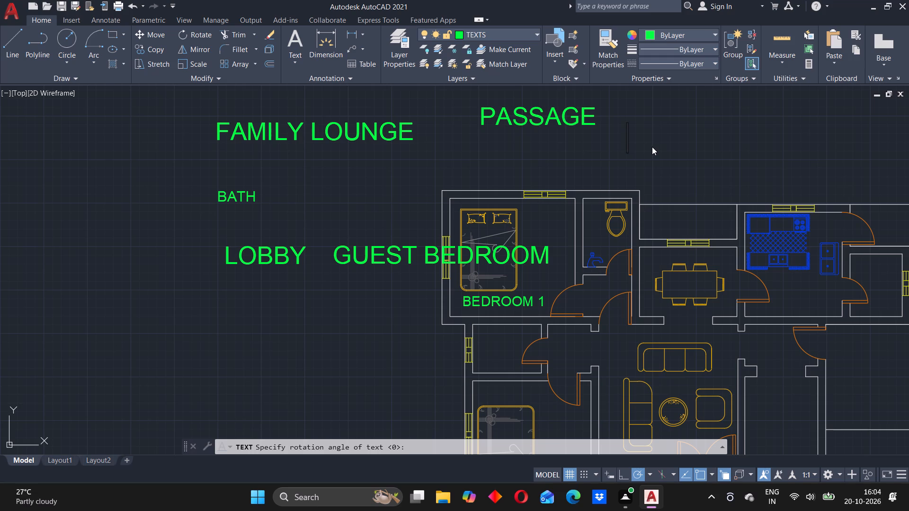
text(STORE)
click(743, 141)
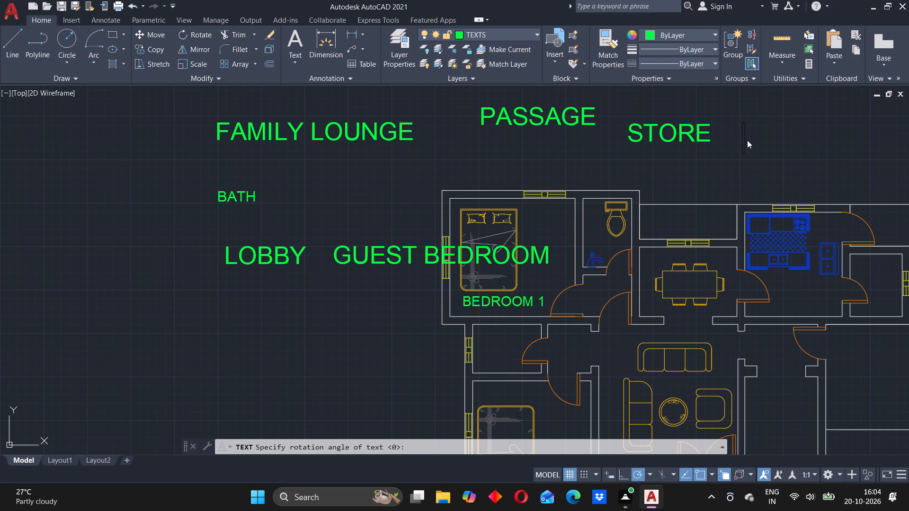
text(KITCHEN)
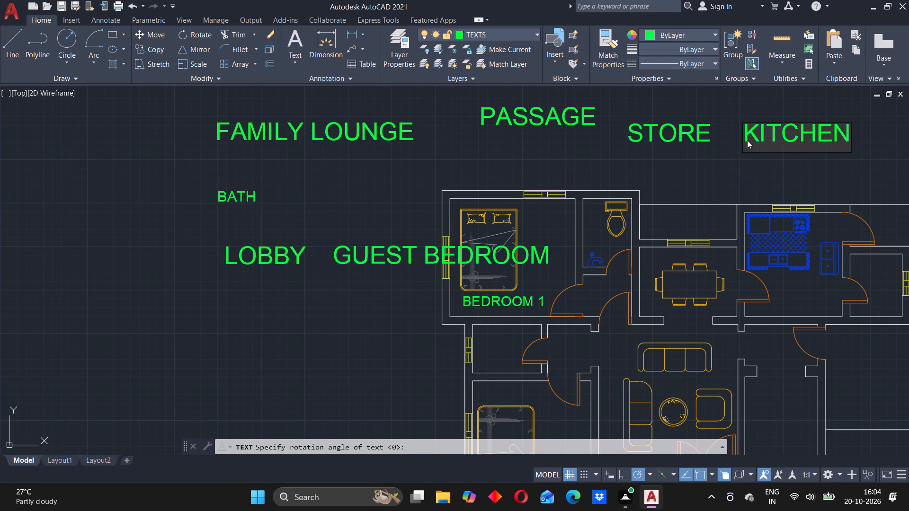
Add DINING right of the KITCHEN label and VERANDAH just below it, and finish the single-line text.
scroll(805, 116, down, 1)
scroll(763, 180, down, 1)
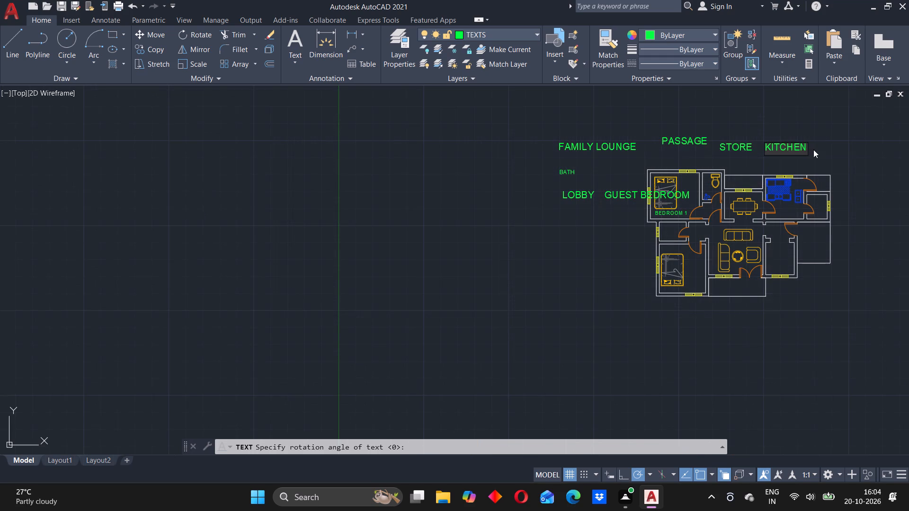
click(826, 145)
text(DINING)
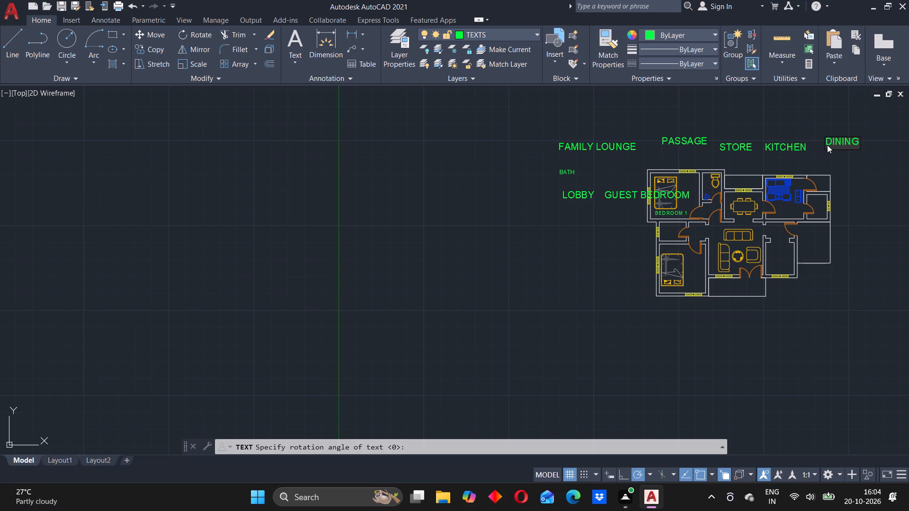
click(847, 159)
text(VERANDAH)
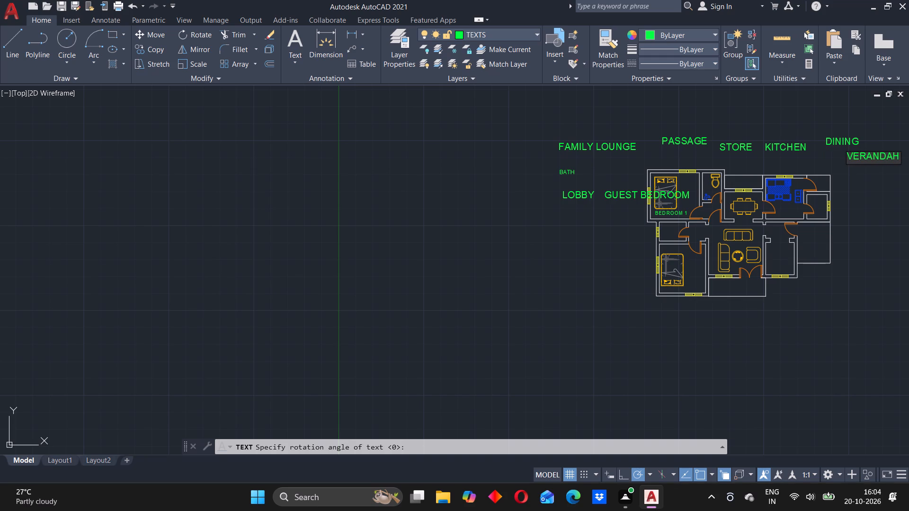
click(866, 173)
key(Escape)
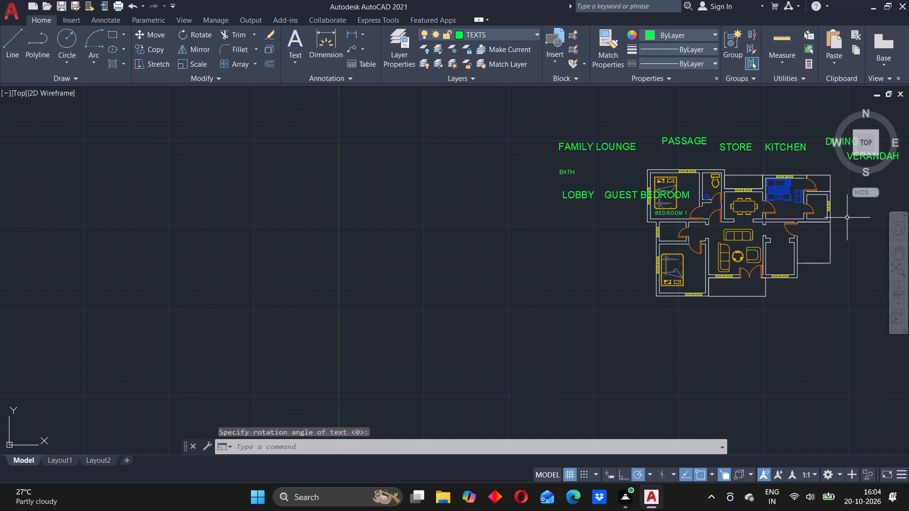
Move the VERANDAH label over the narrow space above the dining room.
middle_drag(804, 165, 673, 185)
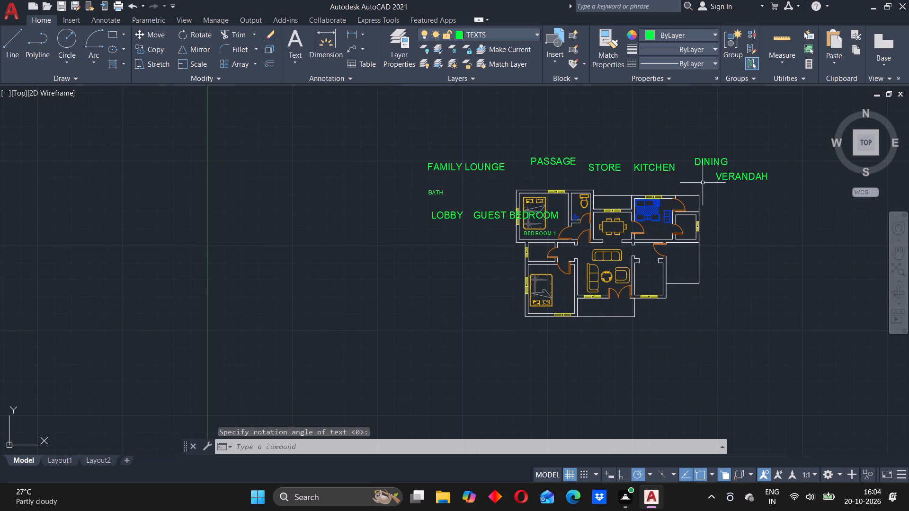
click(723, 176)
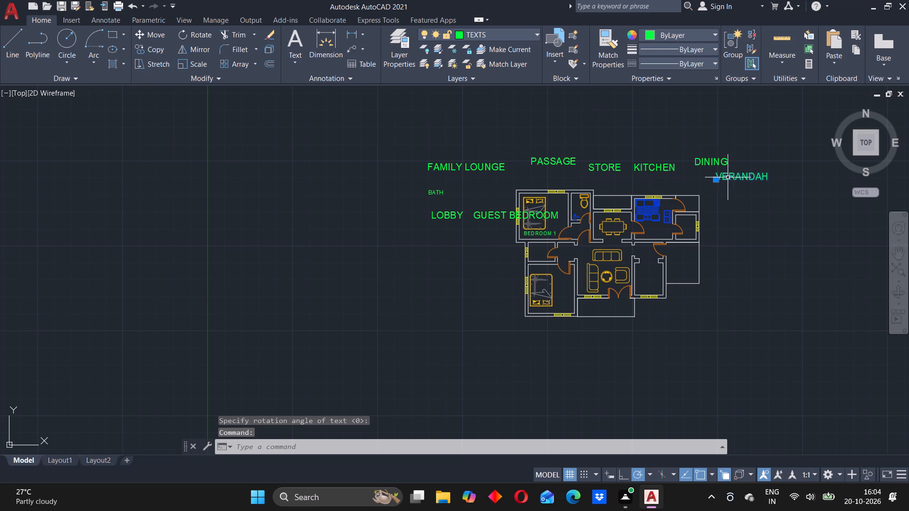
drag(728, 177, 606, 204)
Scale the VERANDAH label down to a little over a quarter of its size, with the base point on its lower edge near the D.
scroll(608, 204, down, 1)
scroll(608, 204, up, 3)
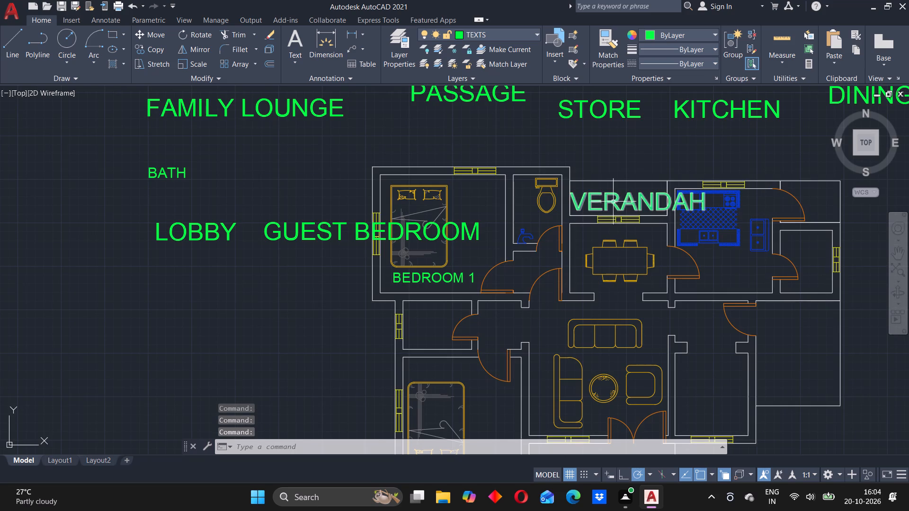
click(610, 202)
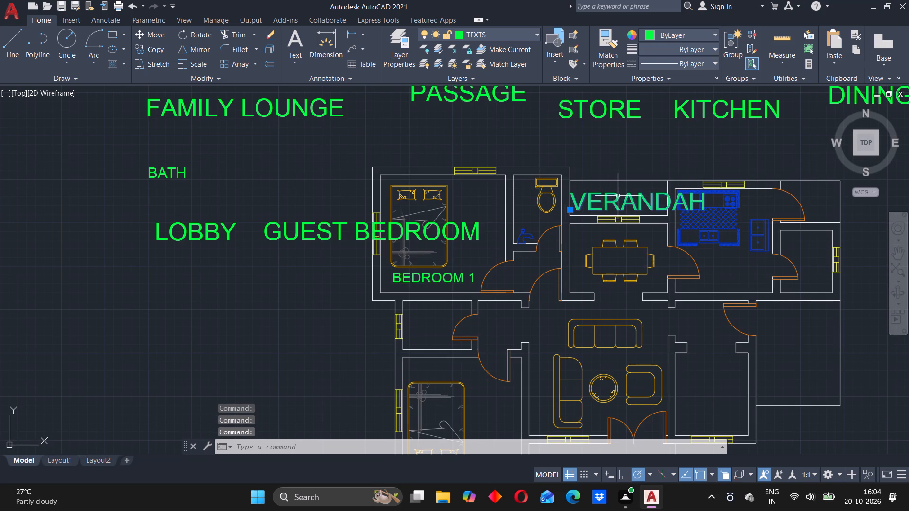
text(SC)
key(Return)
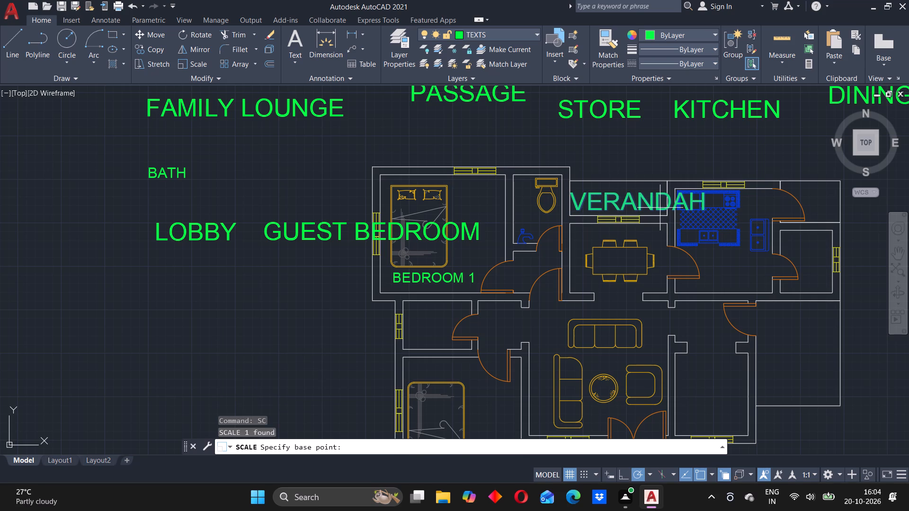
scroll(659, 208, down, 2)
scroll(660, 207, up, 2)
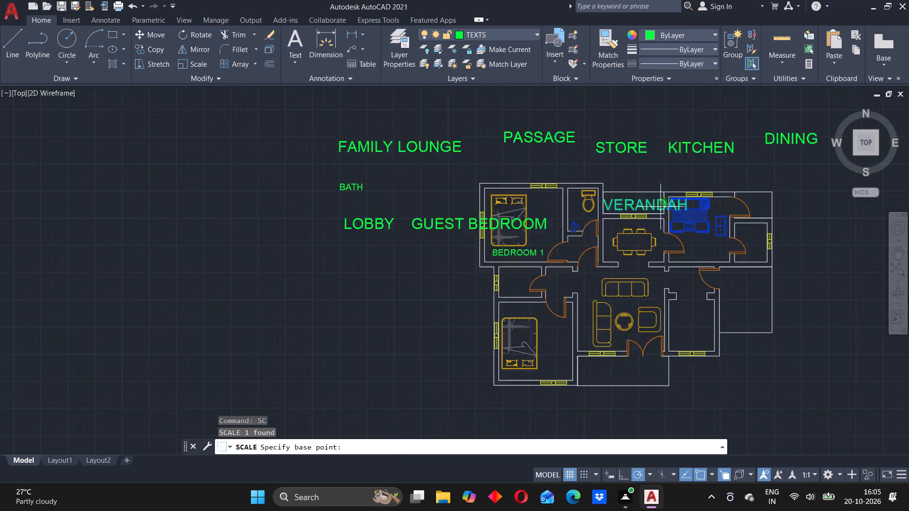
scroll(660, 207, up, 1)
click(661, 217)
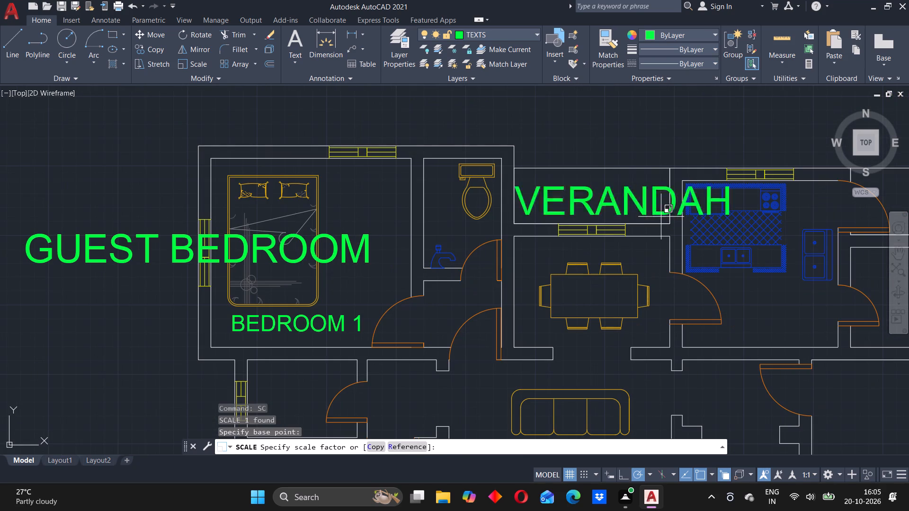
click(633, 204)
Move the VERANDAH label to the centre of the narrow space above the dining room.
click(645, 211)
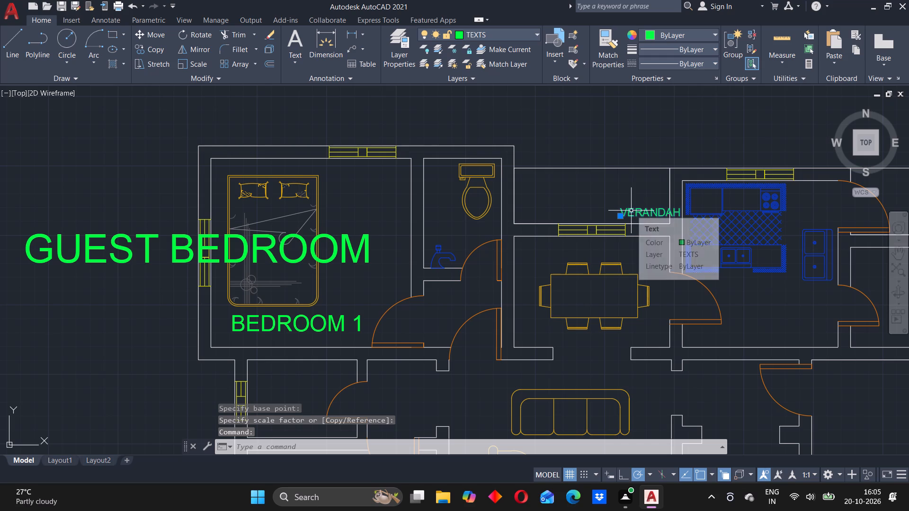
key(m)
key(Return)
click(639, 213)
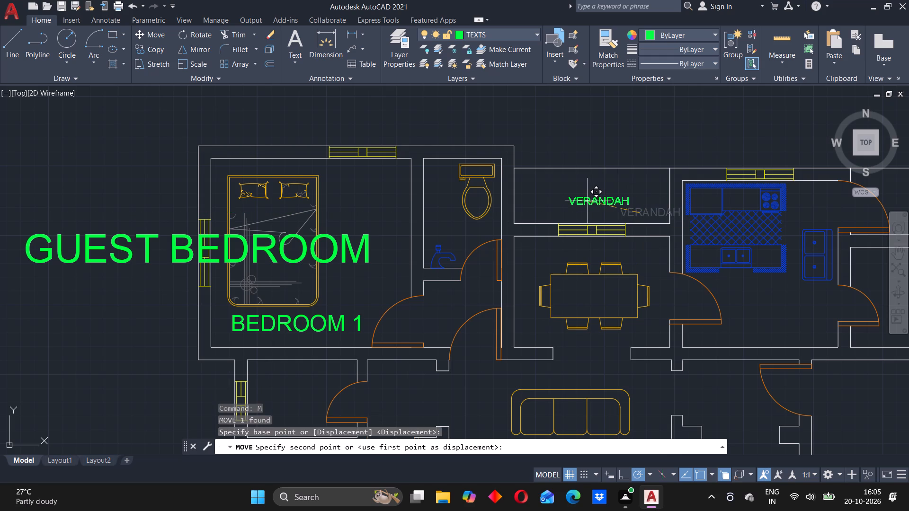
click(585, 198)
Move the GUEST BEDROOM label to the lower bedroom, just above the bed.
scroll(591, 156, down, 2)
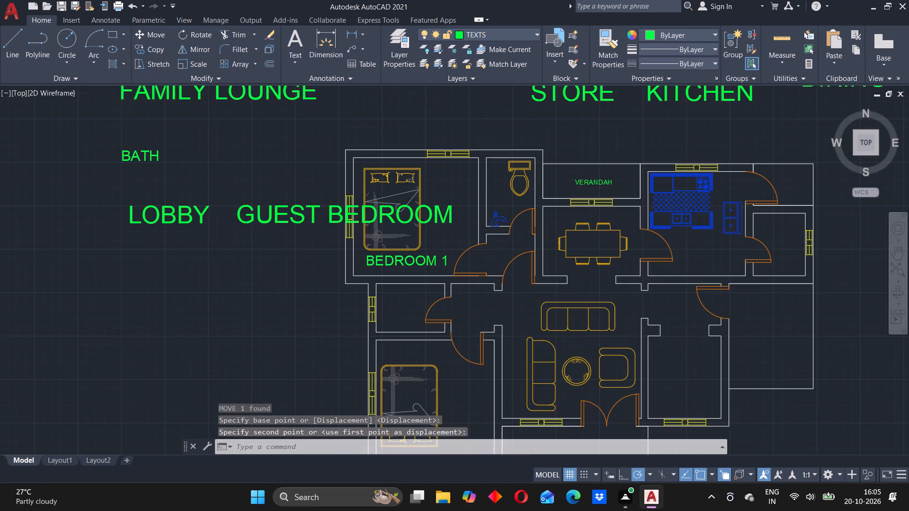
click(410, 193)
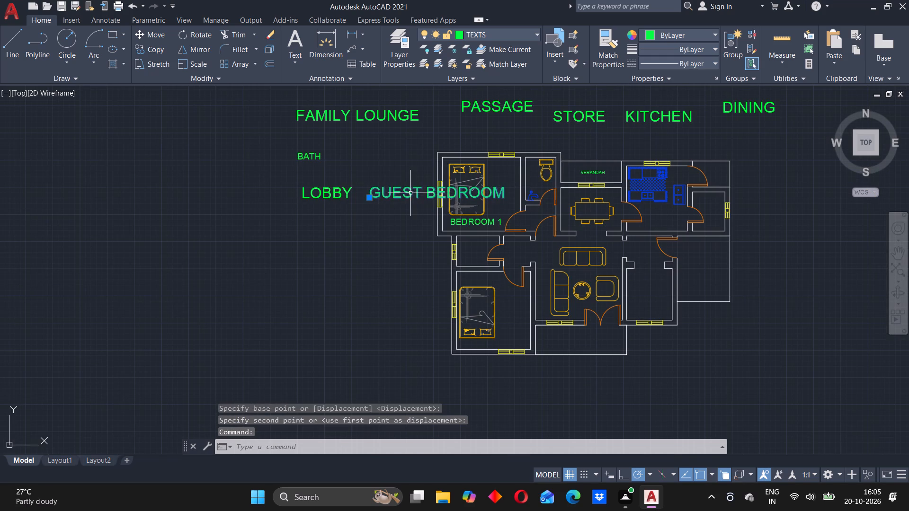
key(m)
key(Return)
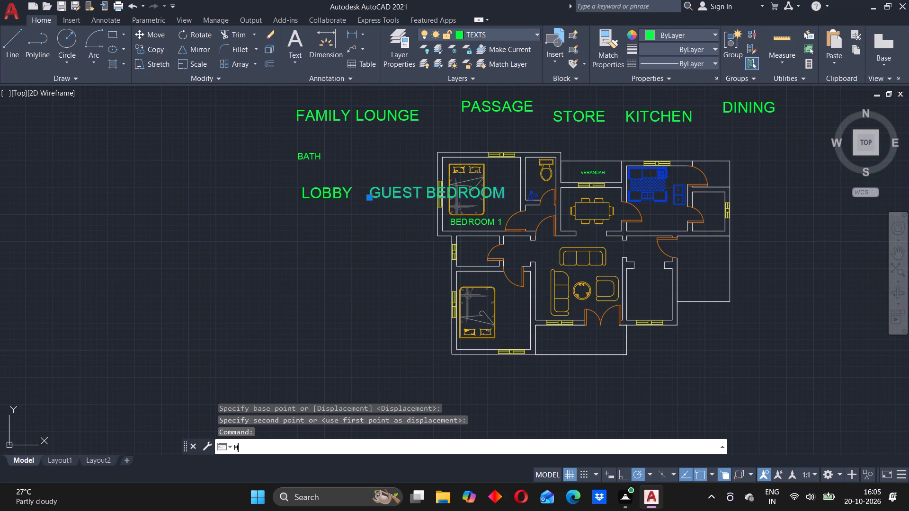
drag(413, 193, 426, 204)
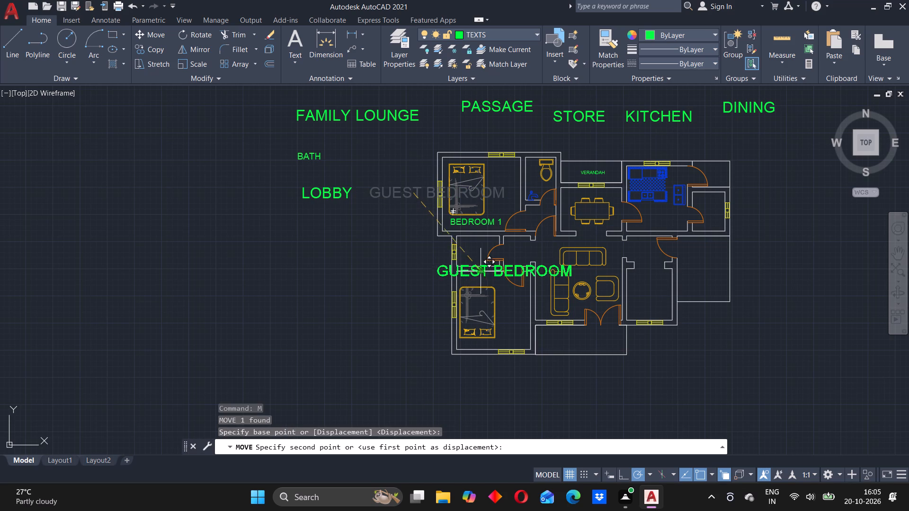
click(480, 280)
Scale the GUEST BEDROOM label down to about half its size, with the base point on the label near the middle.
click(465, 282)
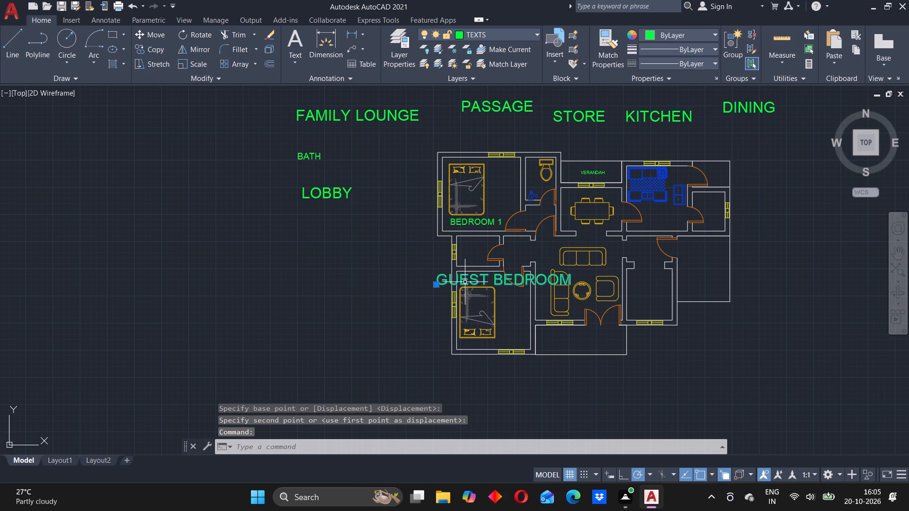
text(SC)
key(Return)
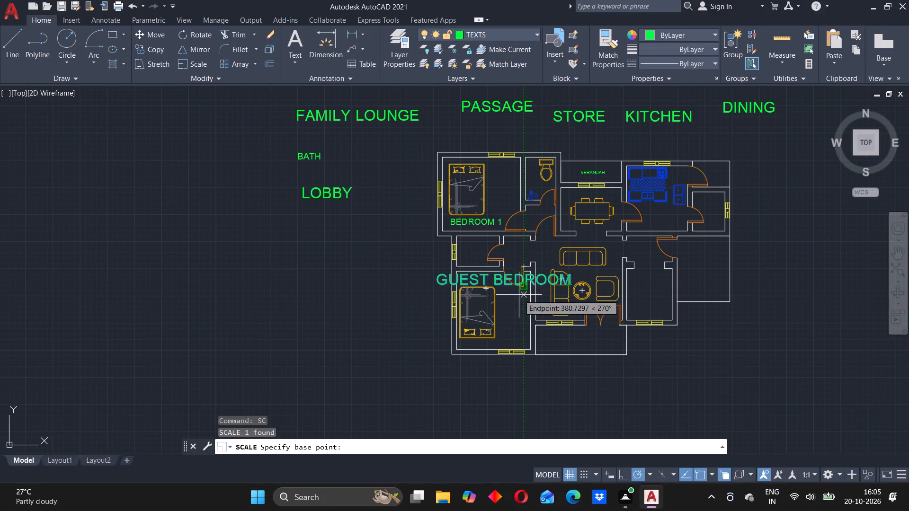
click(502, 282)
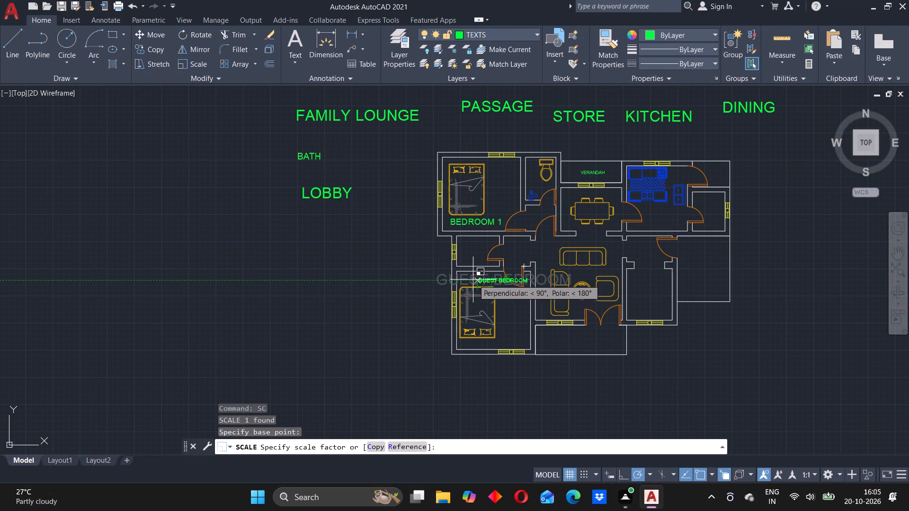
click(467, 280)
Move the GUEST BEDROOM label slightly left so it sits between the lower bedroom's side walls, just above the bed.
click(488, 282)
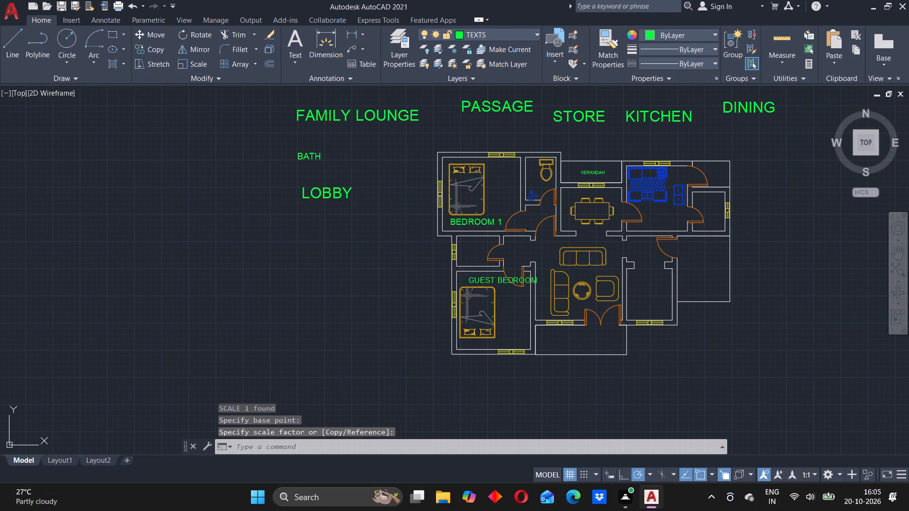
key(m)
key(Return)
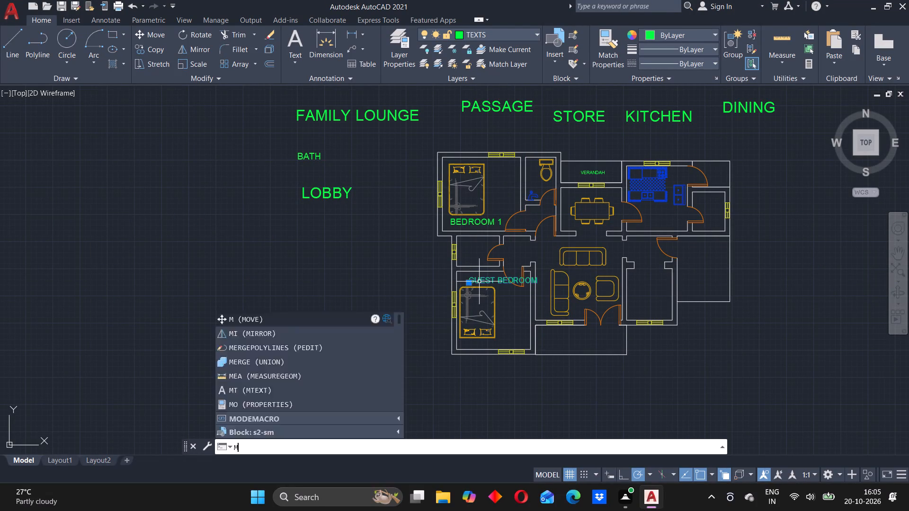
click(490, 282)
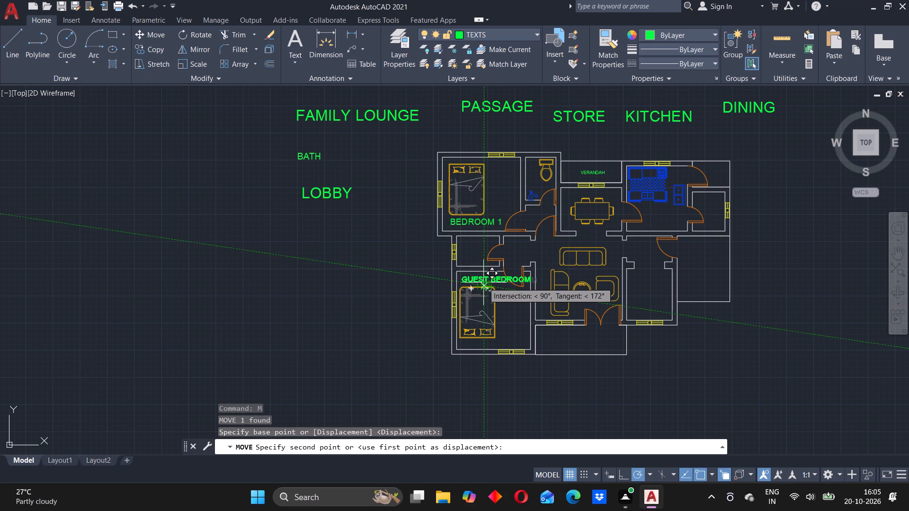
click(483, 282)
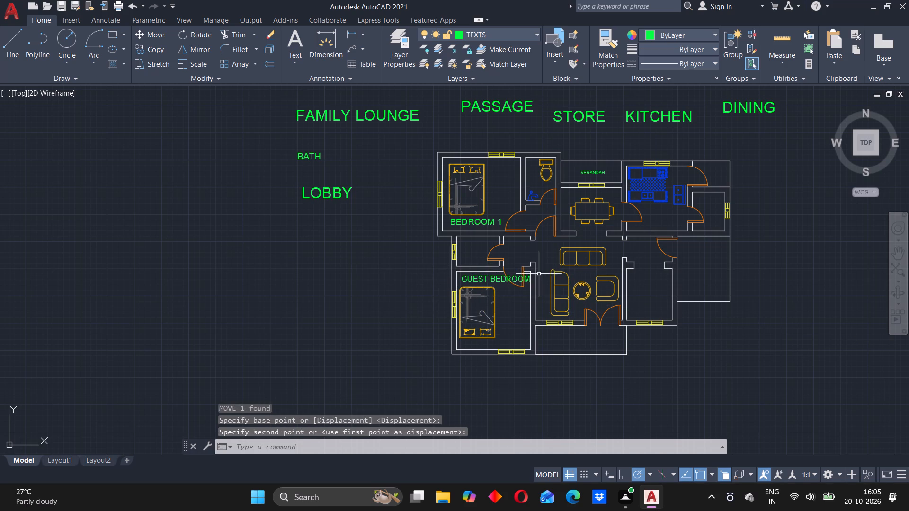
Scale the LOBBY label down to about half its size, with the base point just below and right of the text.
scroll(523, 272, down, 1)
scroll(513, 277, up, 2)
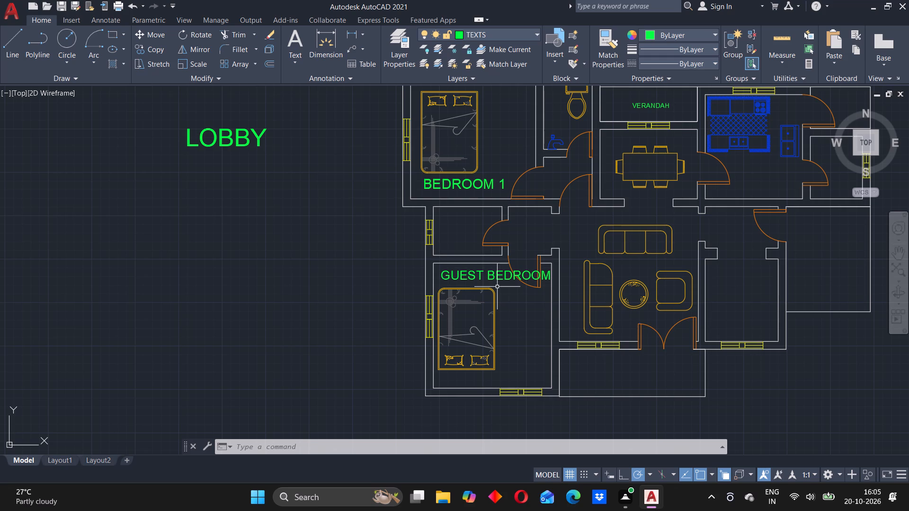
click(236, 135)
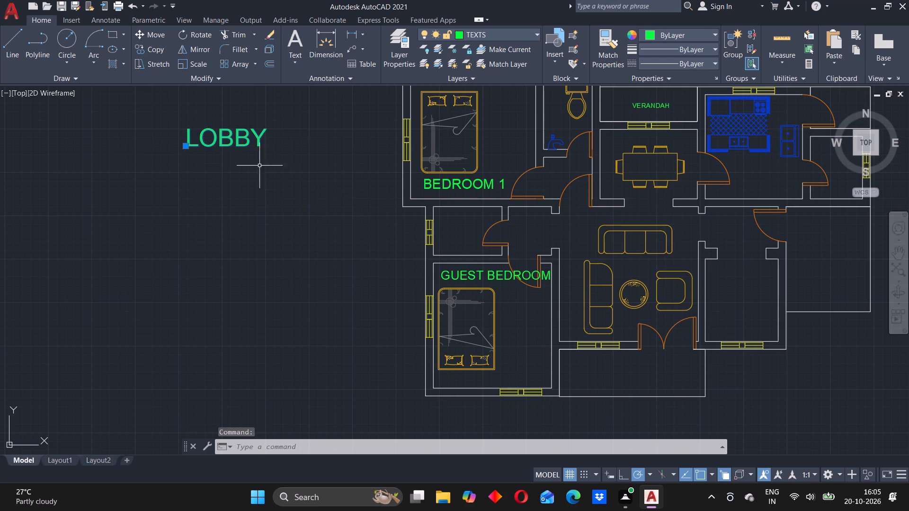
text(SC)
key(Return)
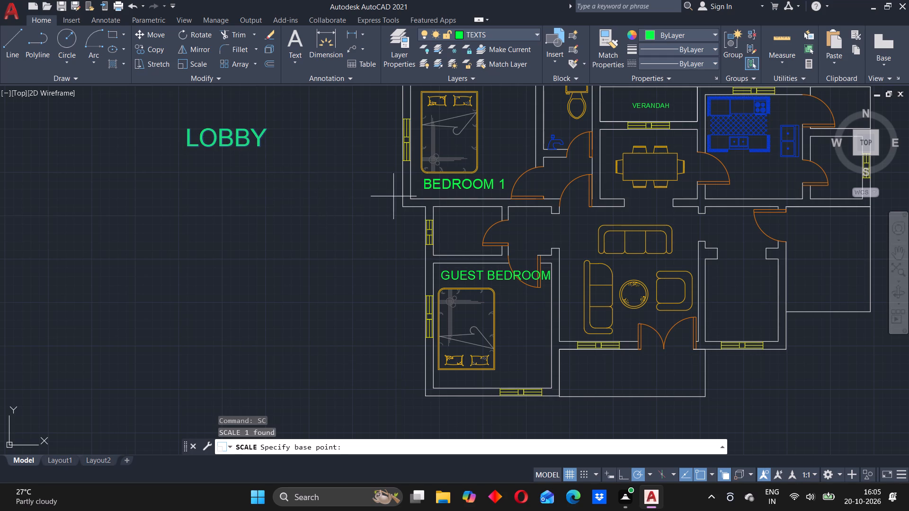
click(287, 181)
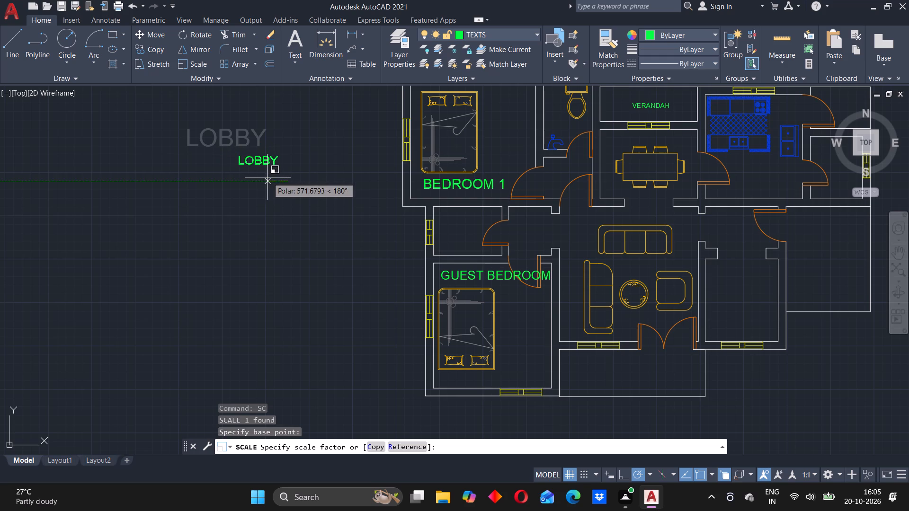
click(267, 177)
Move the LOBBY label into the small space below the upper bathroom, beside the BEDROOM 1 door.
click(258, 162)
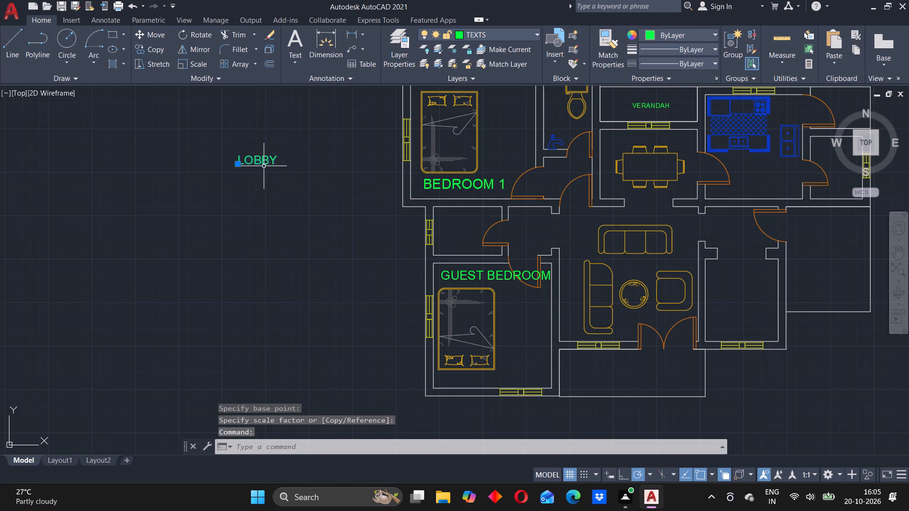
key(m)
key(Return)
click(255, 162)
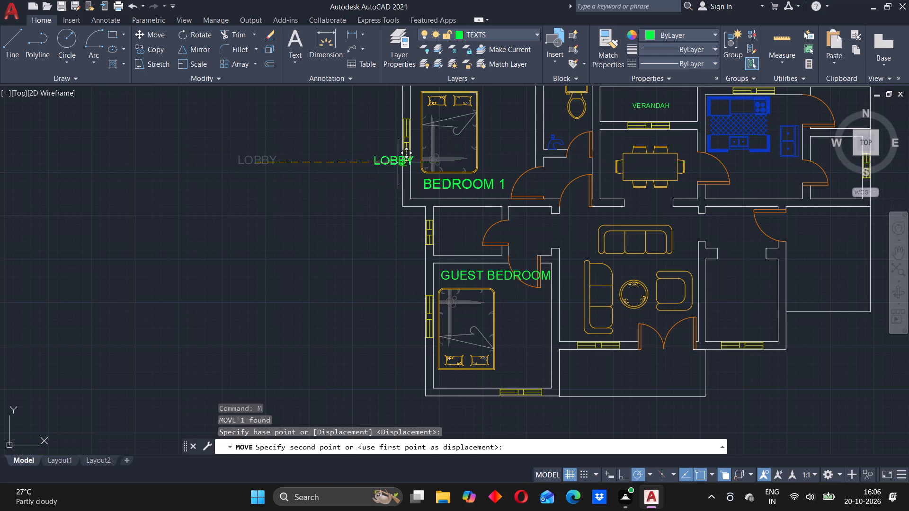
click(548, 181)
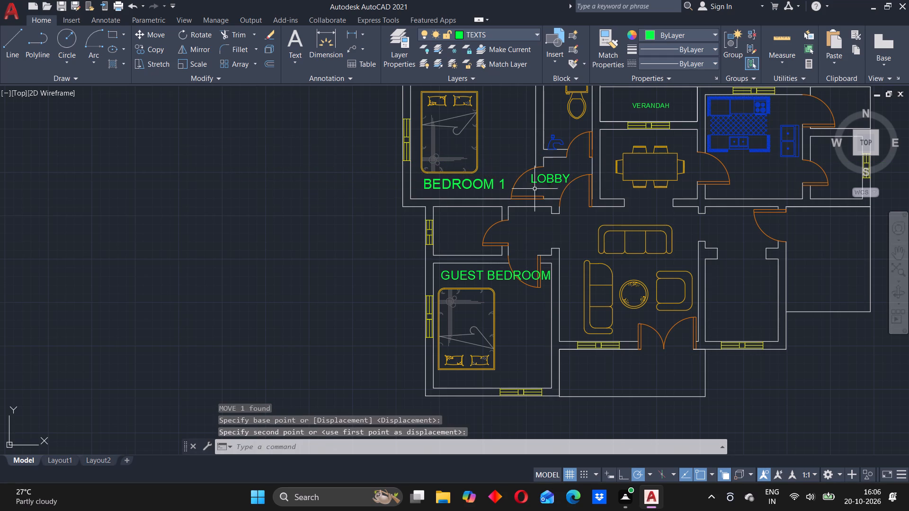
Copy the LOBBY label once into the small space above the guest bedroom's door.
click(549, 180)
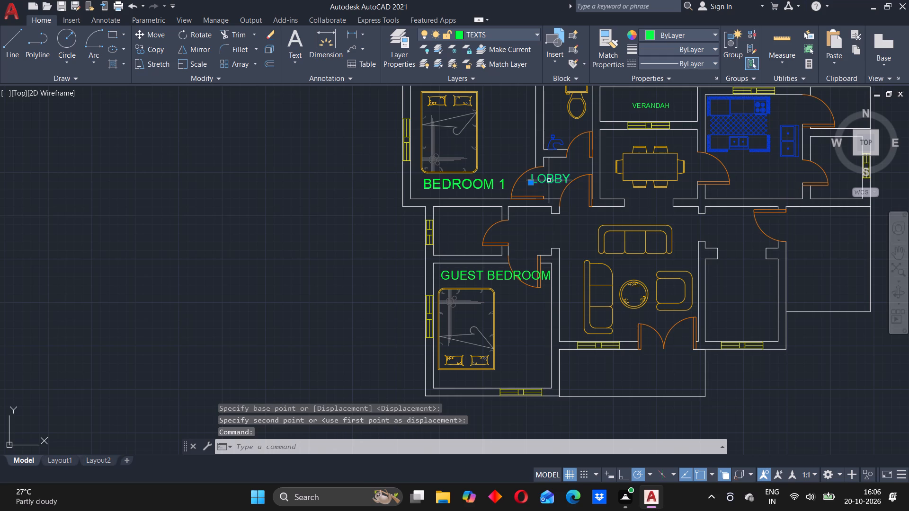
text(CO)
key(Return)
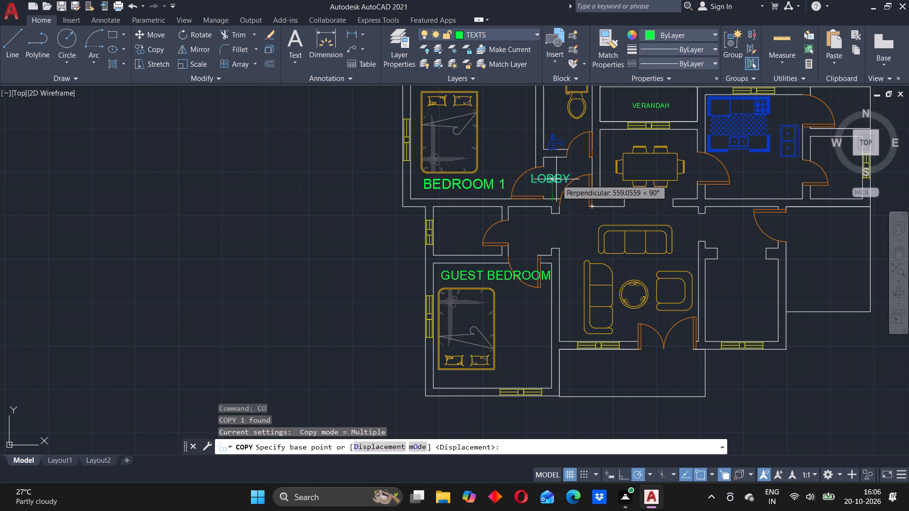
click(556, 179)
click(531, 233)
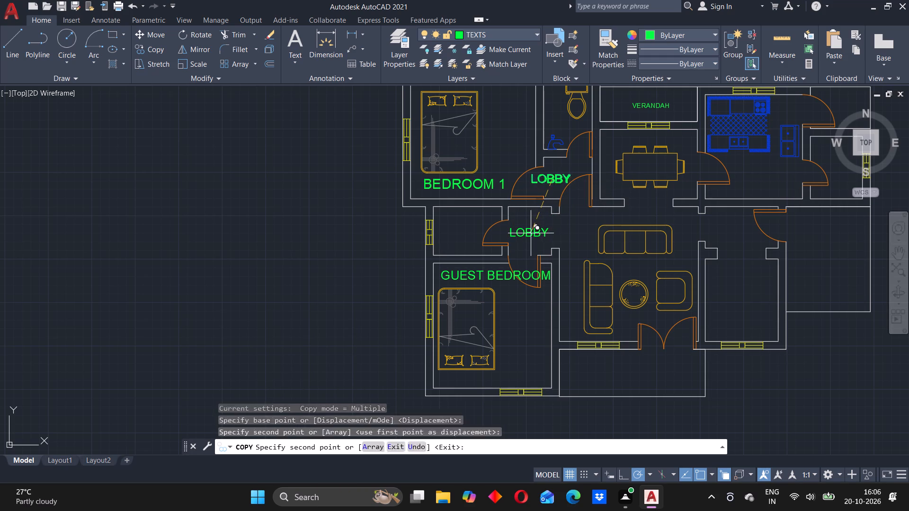
key(Escape)
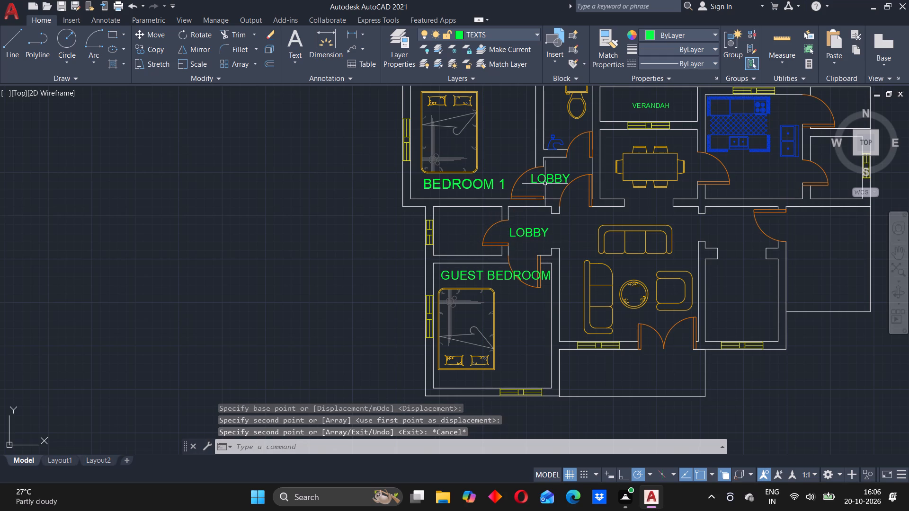
Move the BATH label into the upper bathroom, between the toilet and the washbasin.
scroll(550, 170, down, 1)
scroll(557, 138, up, 1)
scroll(542, 140, down, 1)
drag(318, 113, 508, 120)
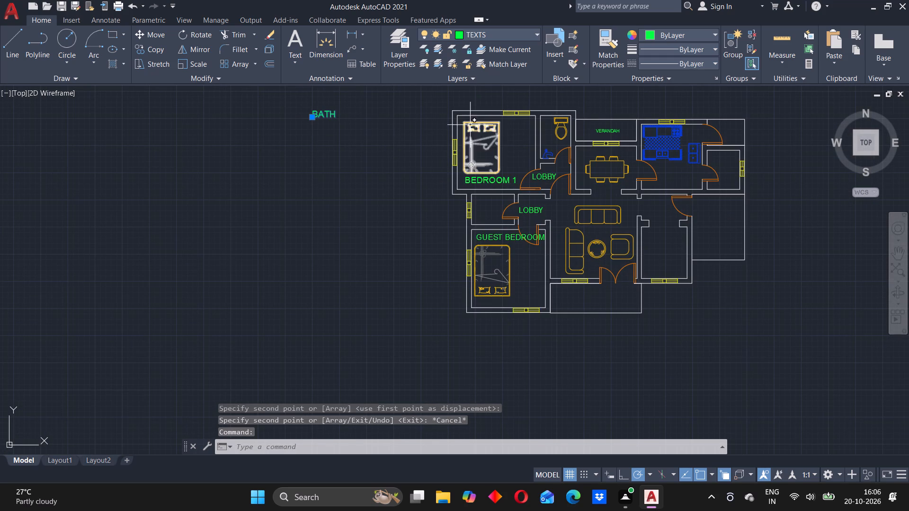
key(m)
key(Return)
click(321, 115)
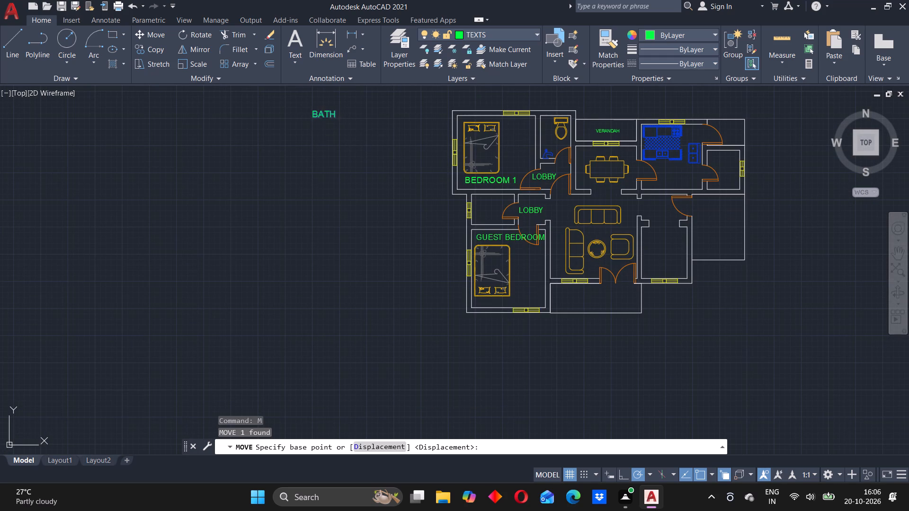
scroll(551, 131, down, 3)
scroll(550, 132, up, 2)
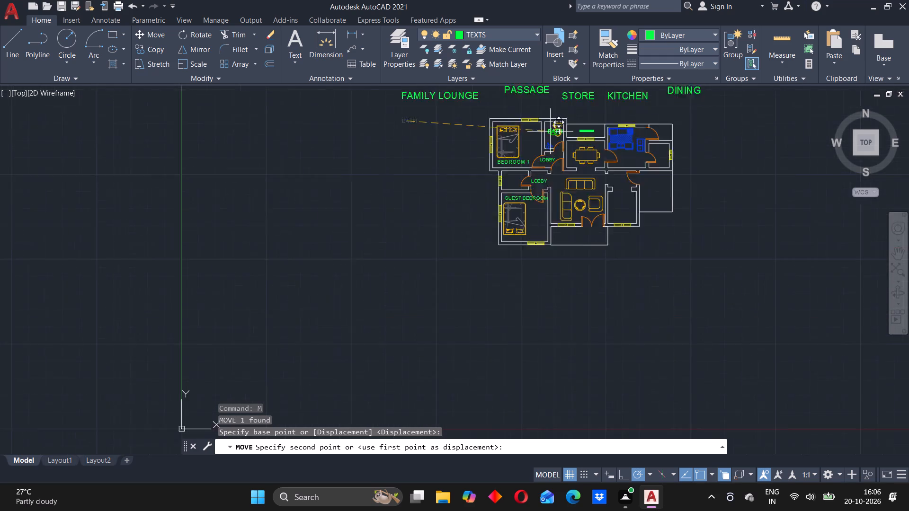
scroll(550, 132, up, 4)
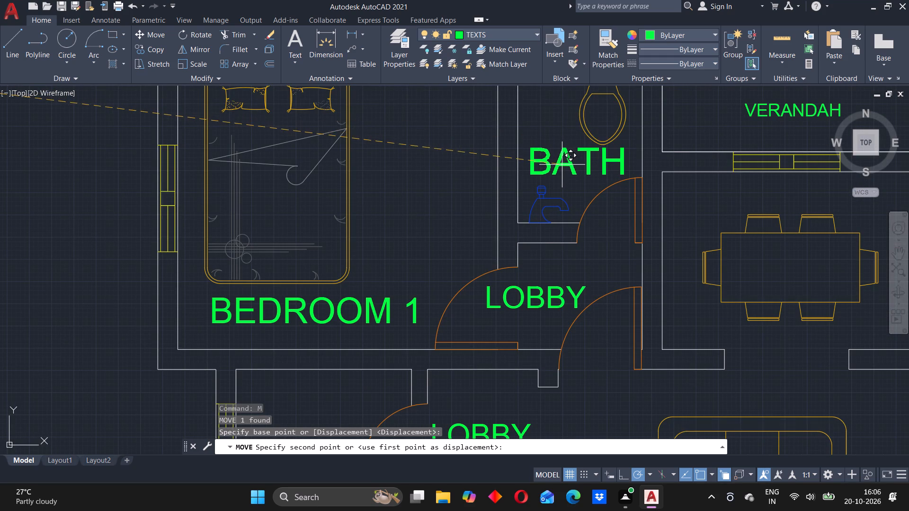
click(562, 165)
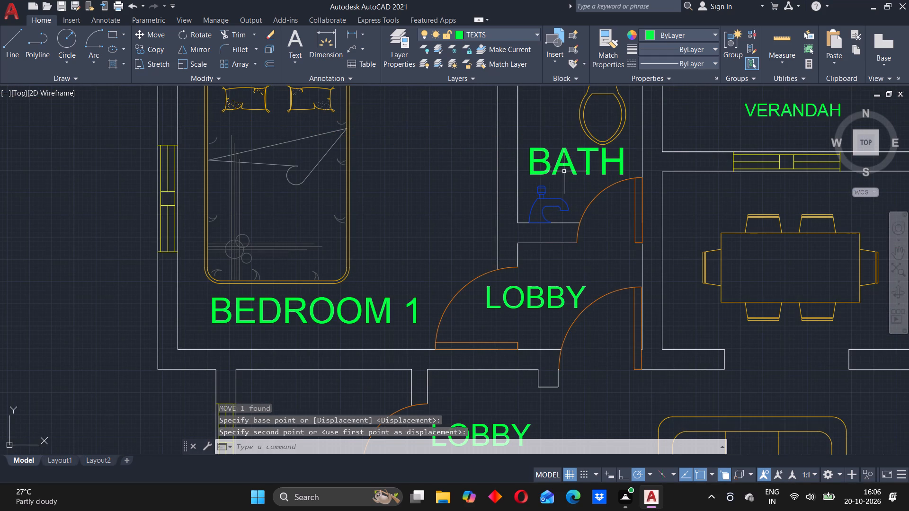
Copy the BATH label once into the small room between BEDROOM 1 and the guest bedroom.
click(567, 157)
text(CO)
key(Return)
click(573, 164)
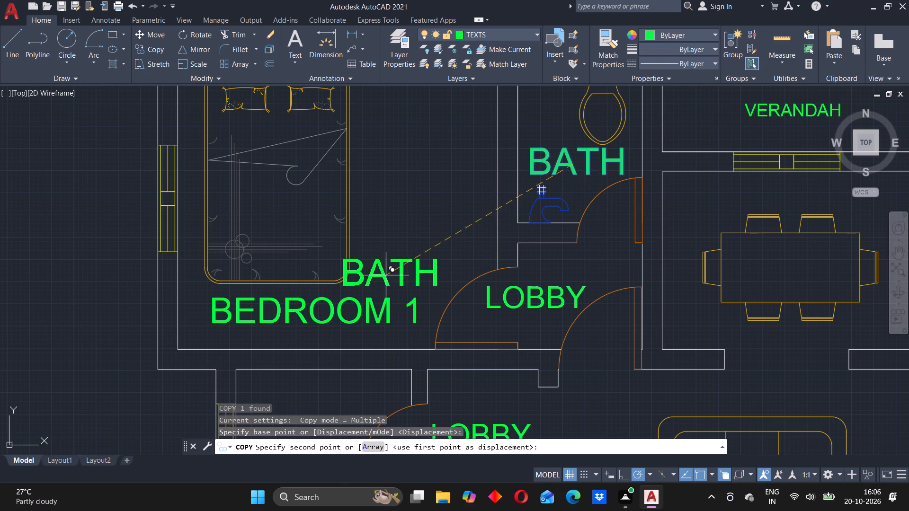
scroll(389, 272, down, 2)
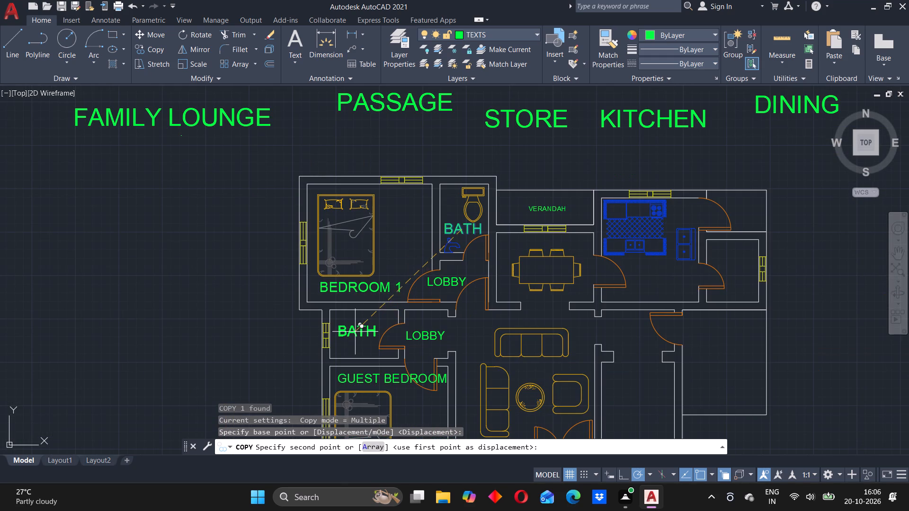
click(352, 329)
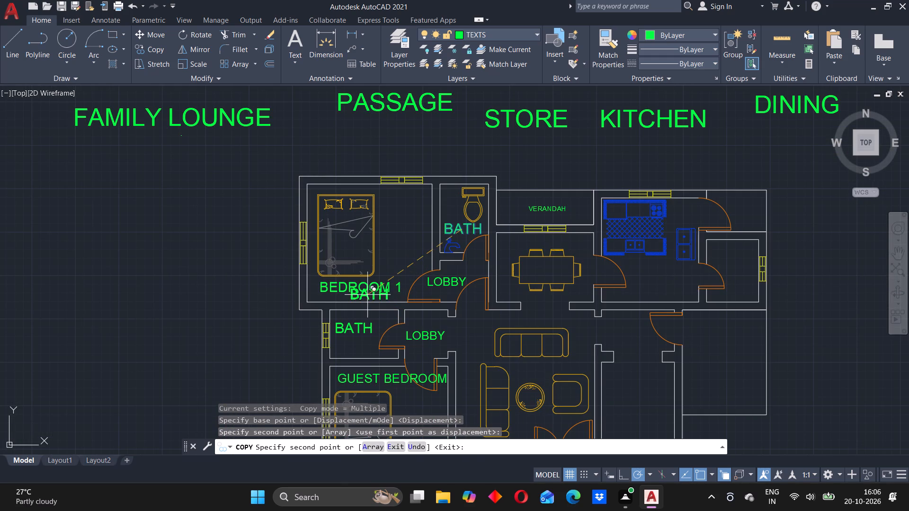
key(Escape)
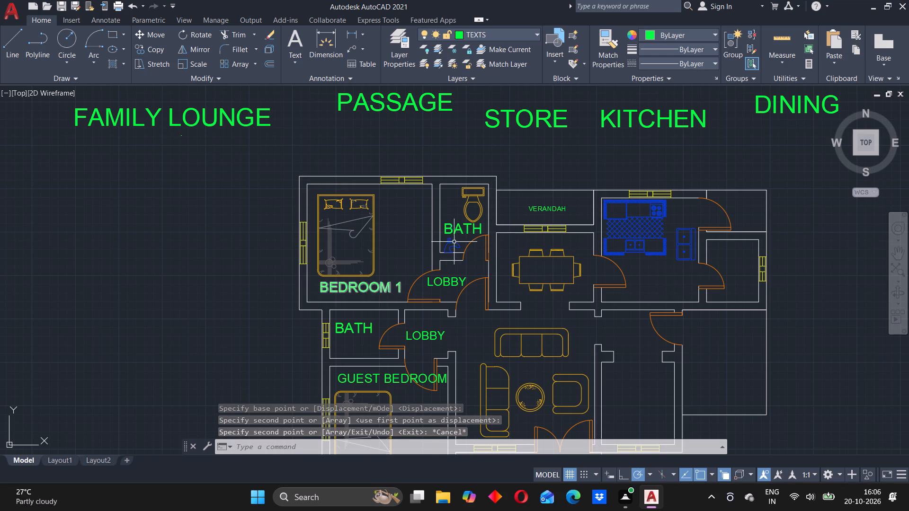
Copy the toilet from the upper bathroom once into the small bathroom above the guest bedroom.
click(467, 200)
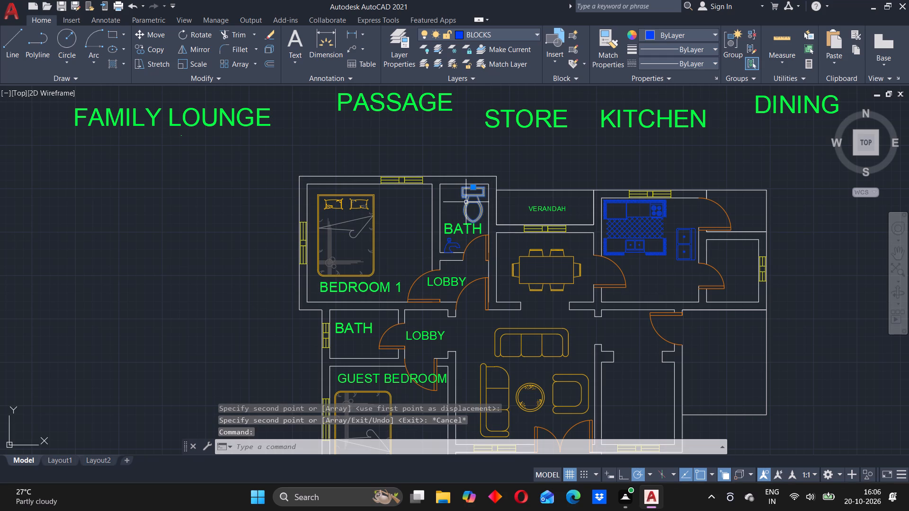
key(c)
key(o)
key(Return)
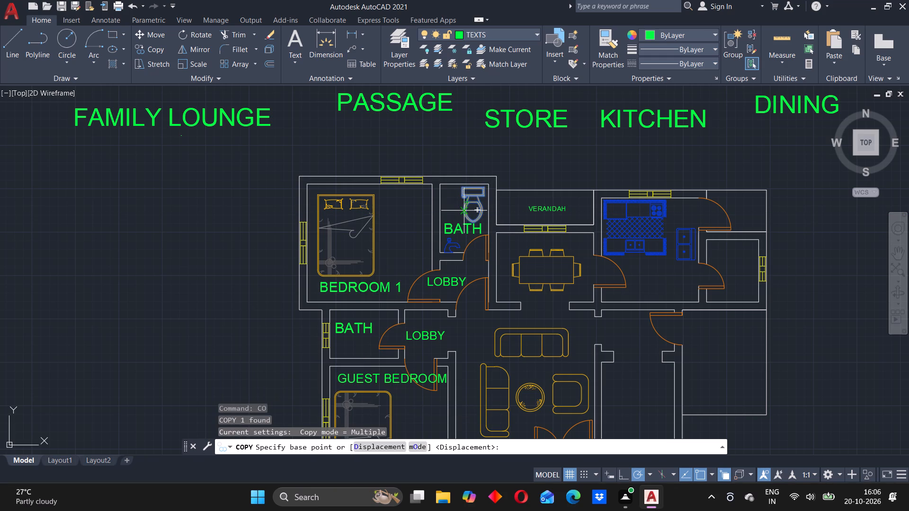
click(466, 209)
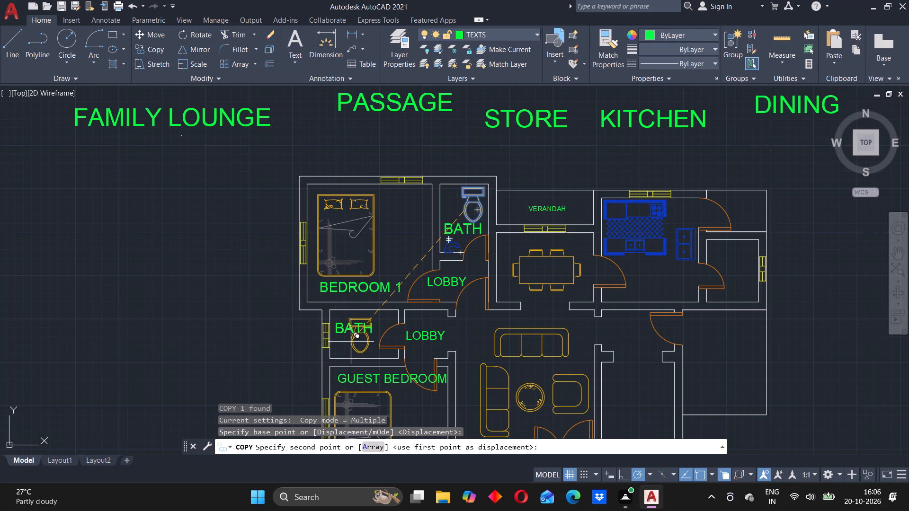
click(351, 342)
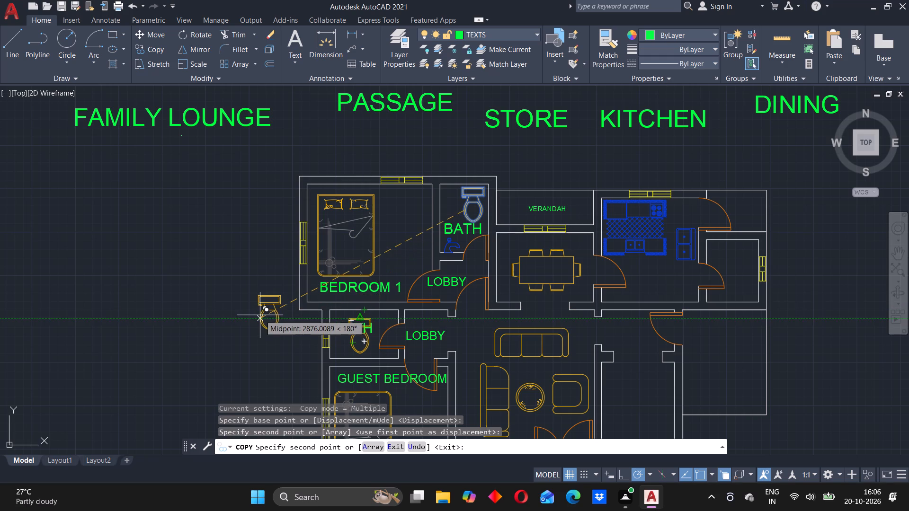
key(Escape)
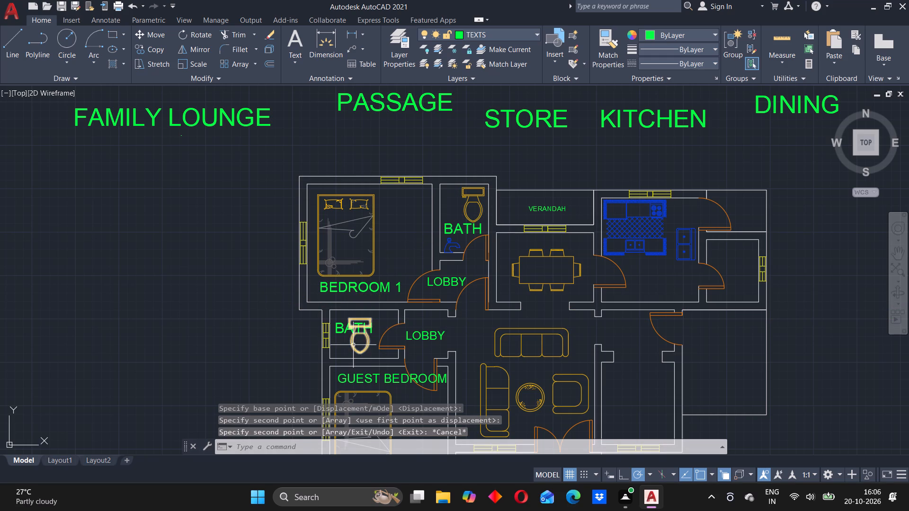
Rotate the small bathroom's toilet about 86° around the front of its bowl, so its tank faces the window wall.
click(352, 346)
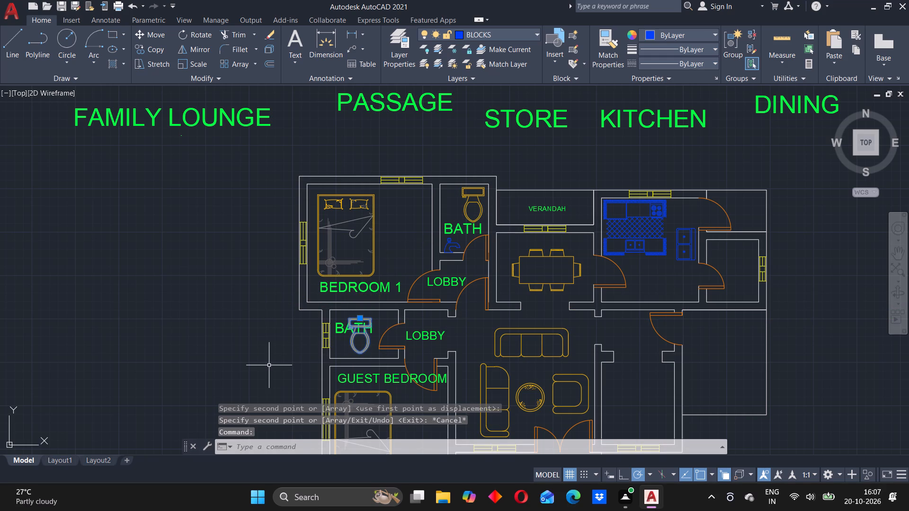
text(RO)
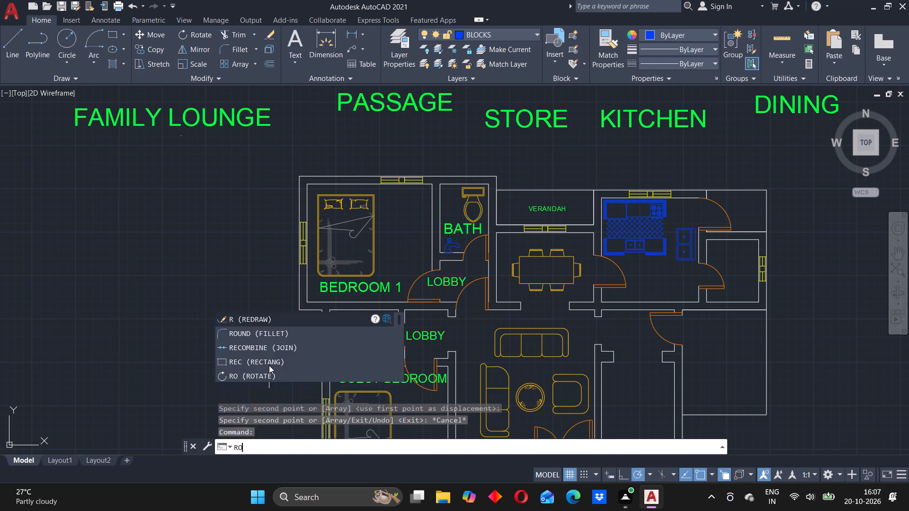
key(Return)
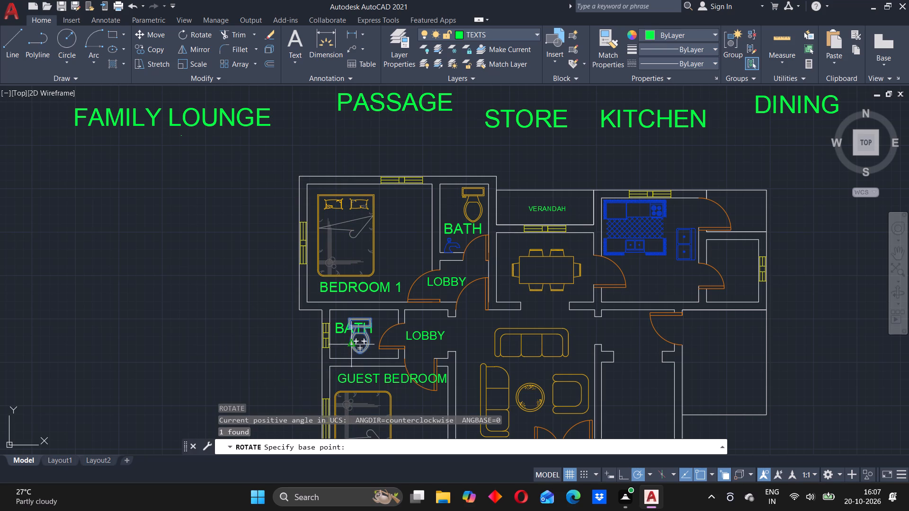
click(359, 352)
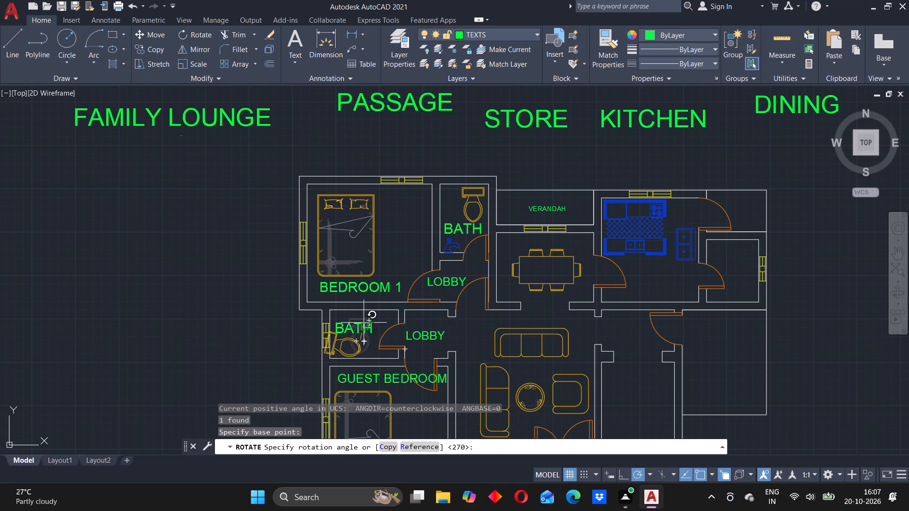
click(357, 329)
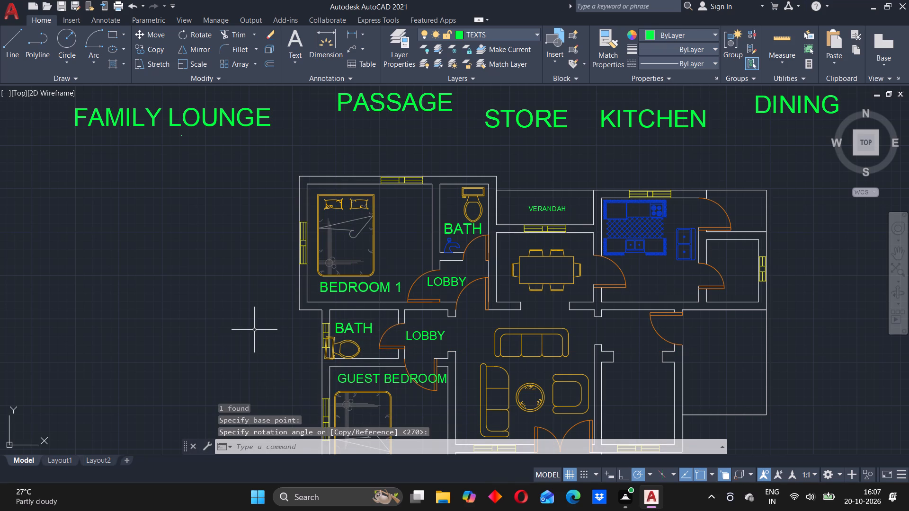
key(Escape)
Move the toilet about 368 units horizontally away from the small bathroom's window wall.
click(339, 345)
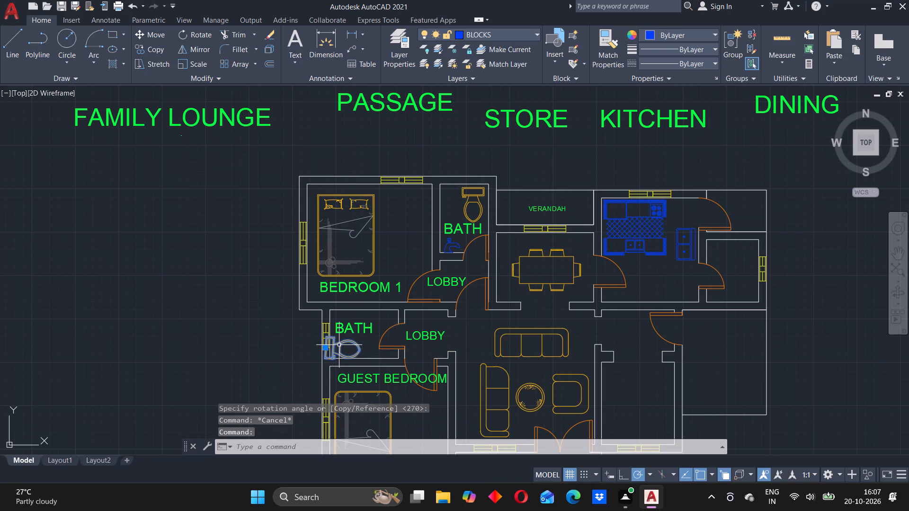
key(m)
key(Return)
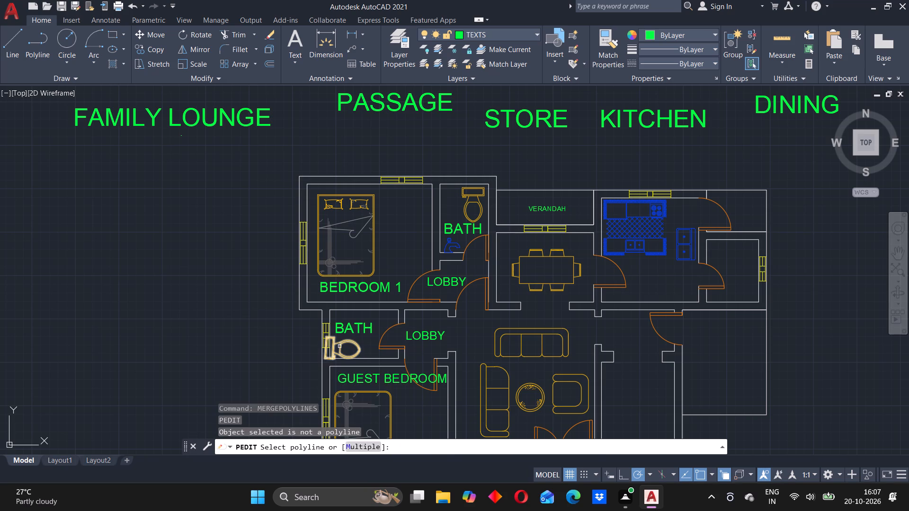
key(Escape)
click(337, 347)
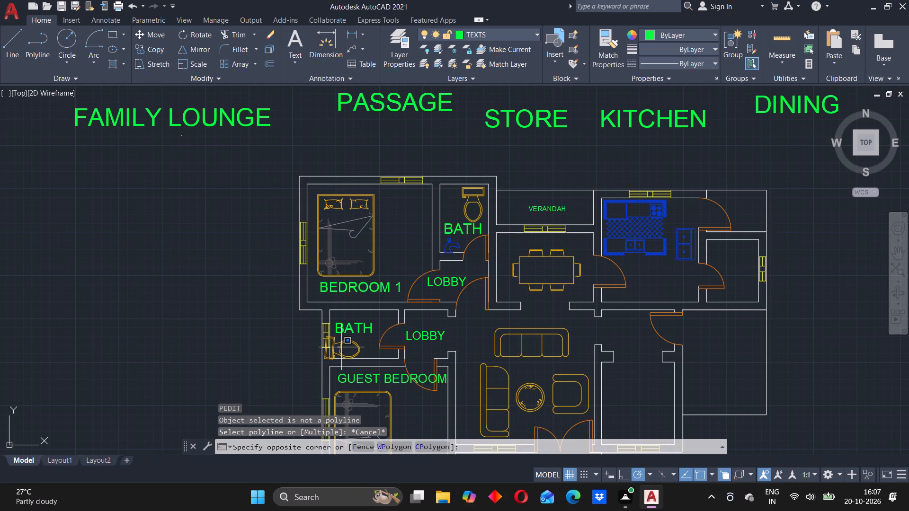
key(Escape)
click(343, 343)
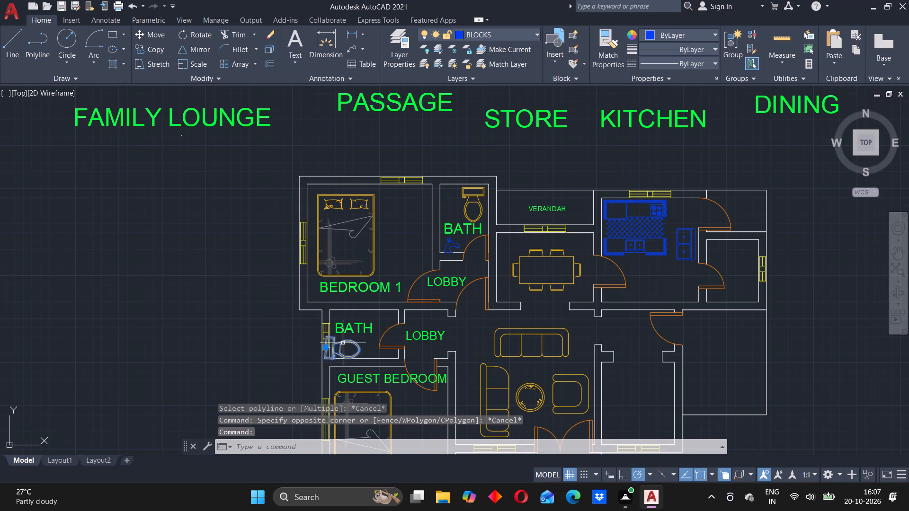
key(m)
key(Return)
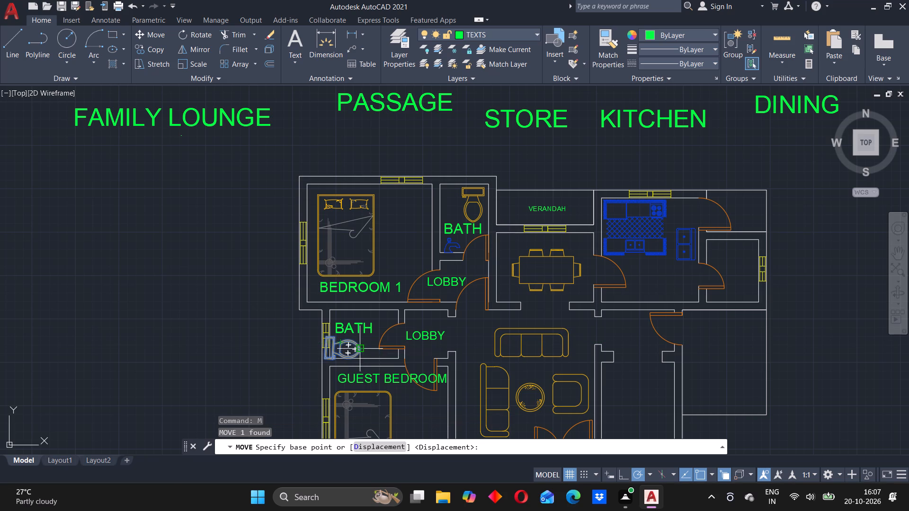
click(359, 350)
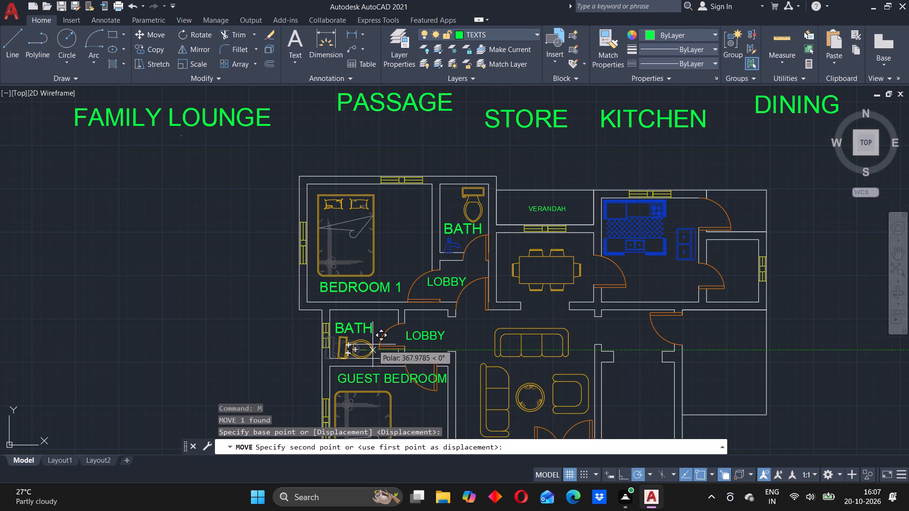
click(373, 344)
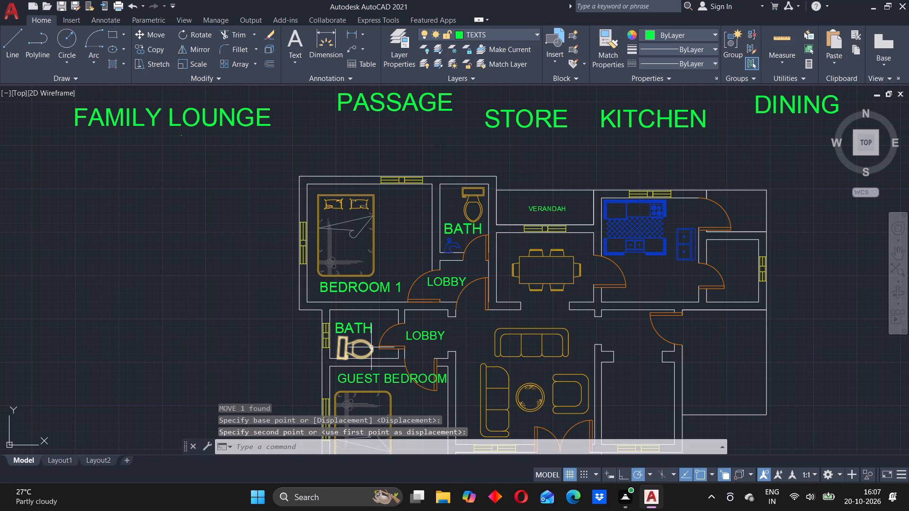
Rotate the small bathroom's toilet a further quarter turn around its bowl's front, with the tank towards the guest bedroom.
click(371, 347)
text(RO)
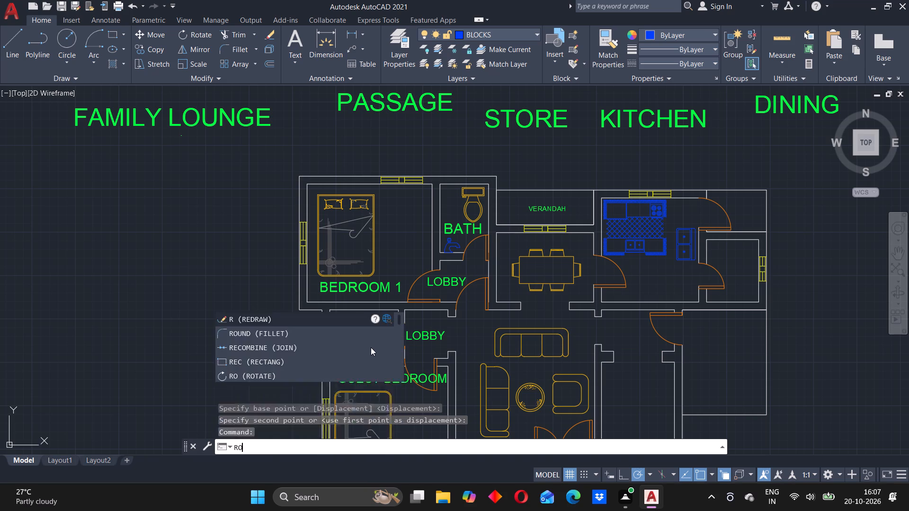
key(Return)
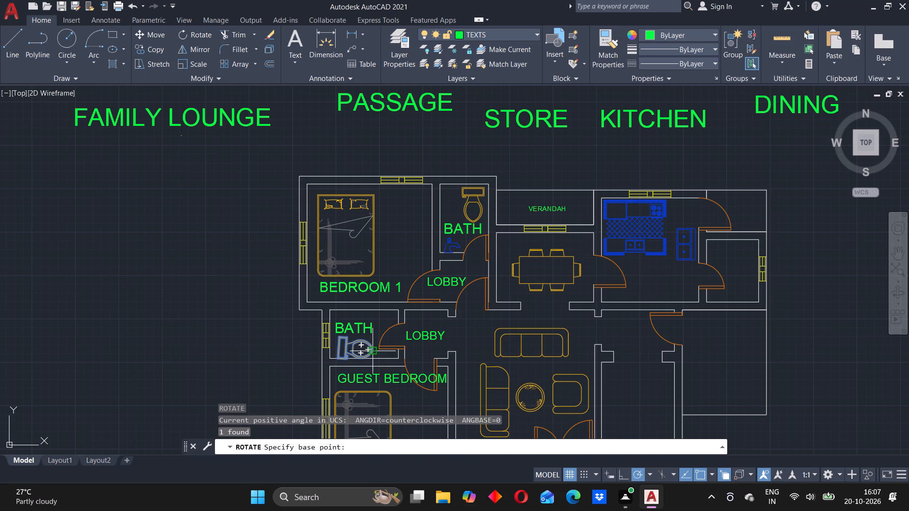
click(374, 353)
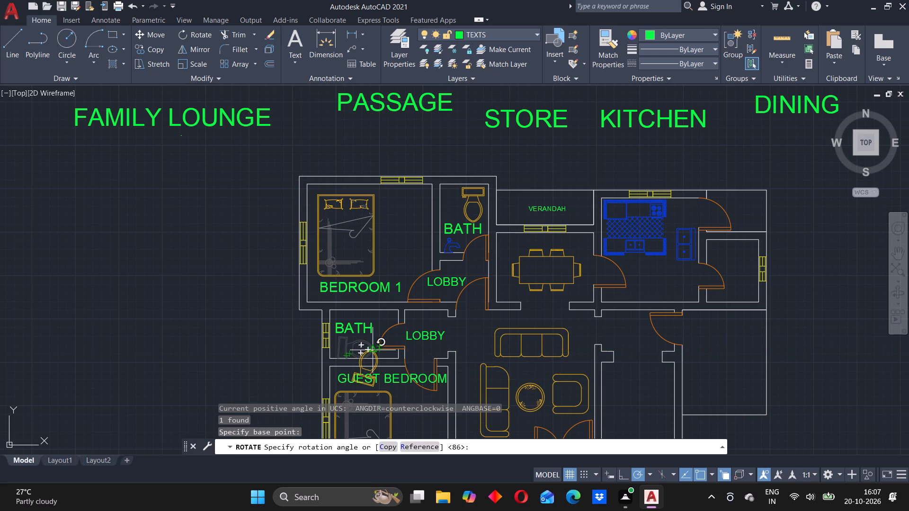
scroll(369, 352, down, 2)
scroll(373, 350, up, 5)
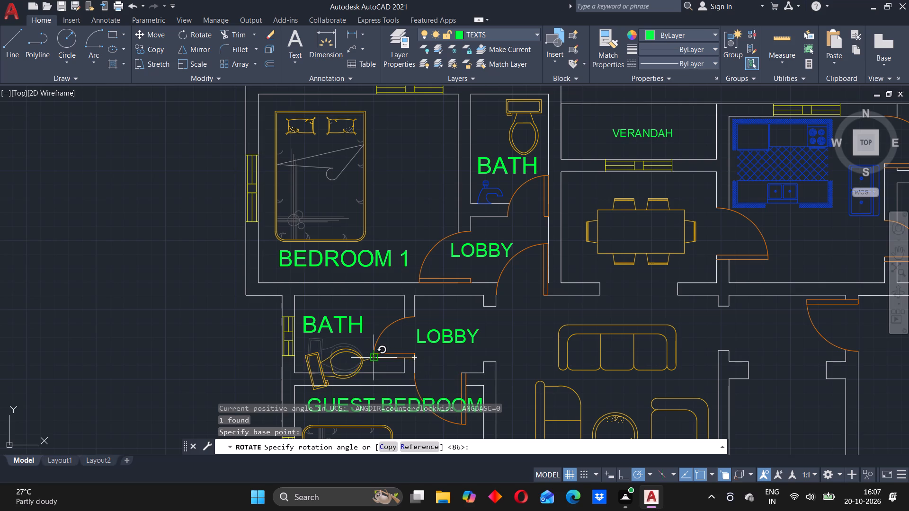
click(366, 345)
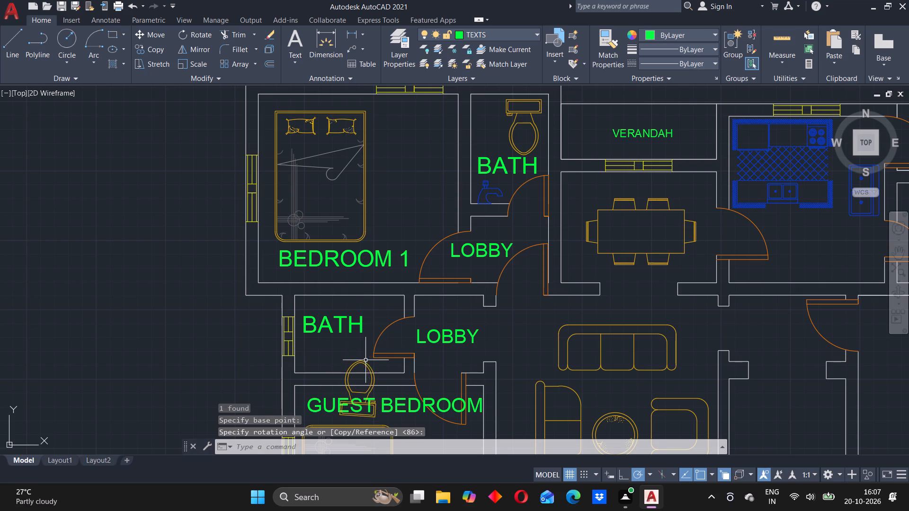
Copy the rotated toilet once into the small bathroom's corner beside the window, with its tank near the guest bedroom wall.
click(361, 361)
text(CO)
key(Return)
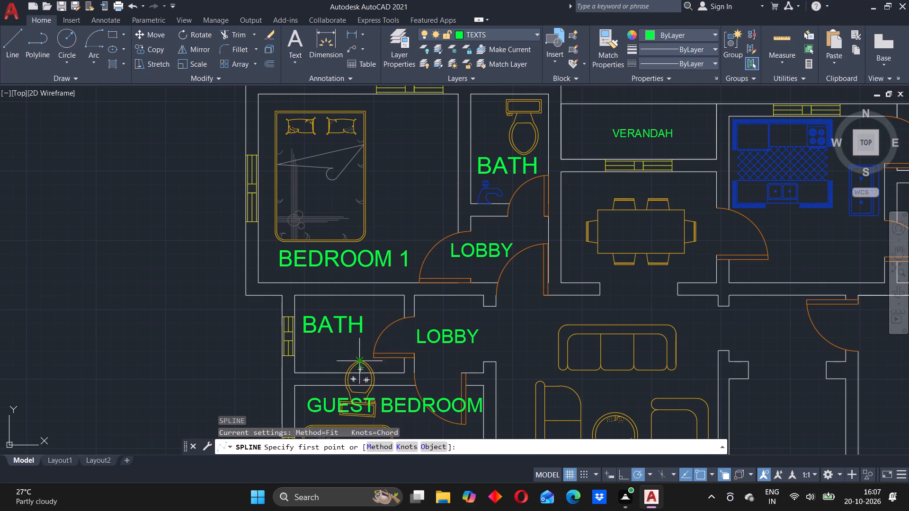
click(359, 359)
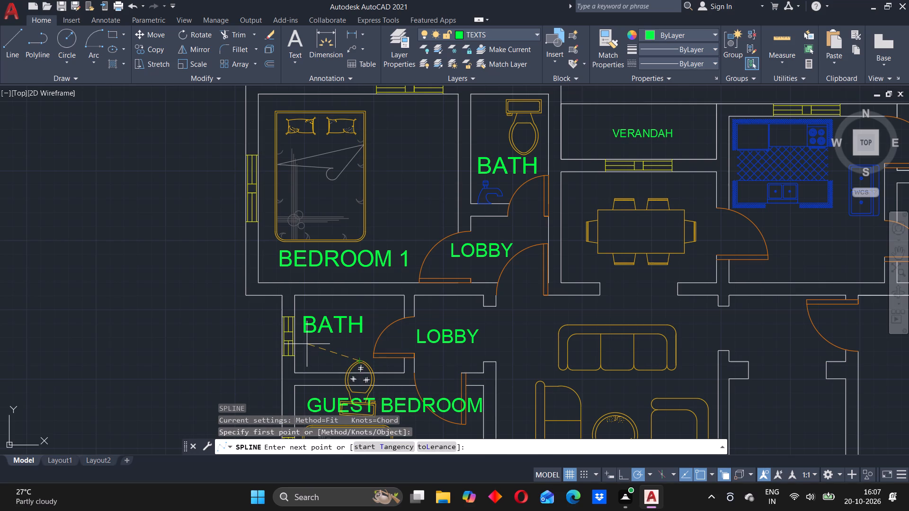
key(Escape)
click(358, 361)
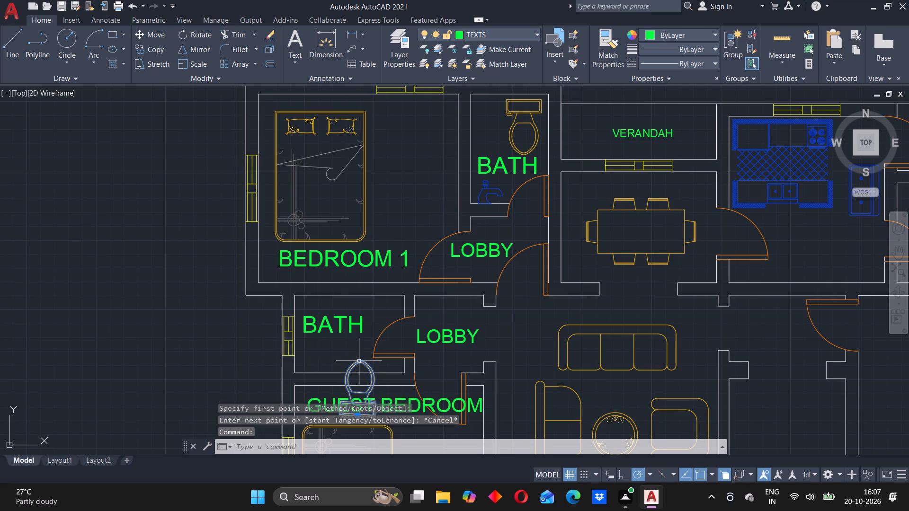
text(CO)
key(Return)
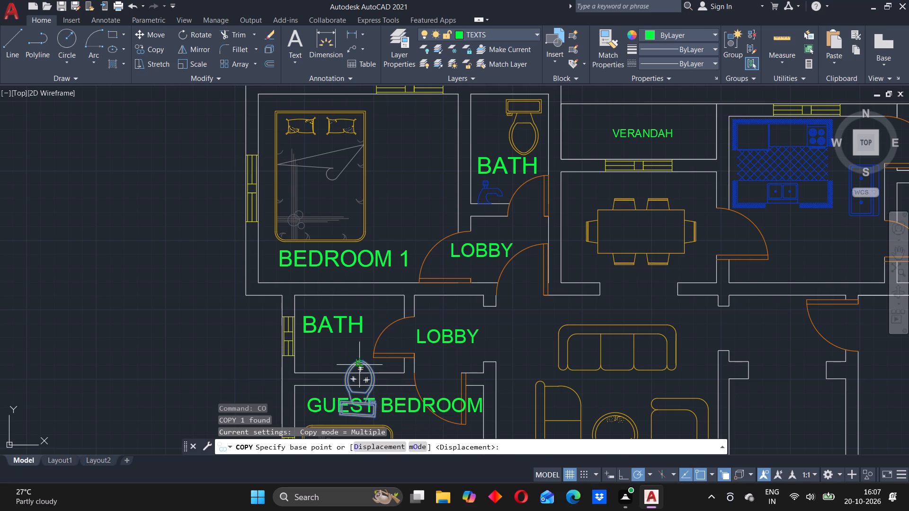
click(358, 360)
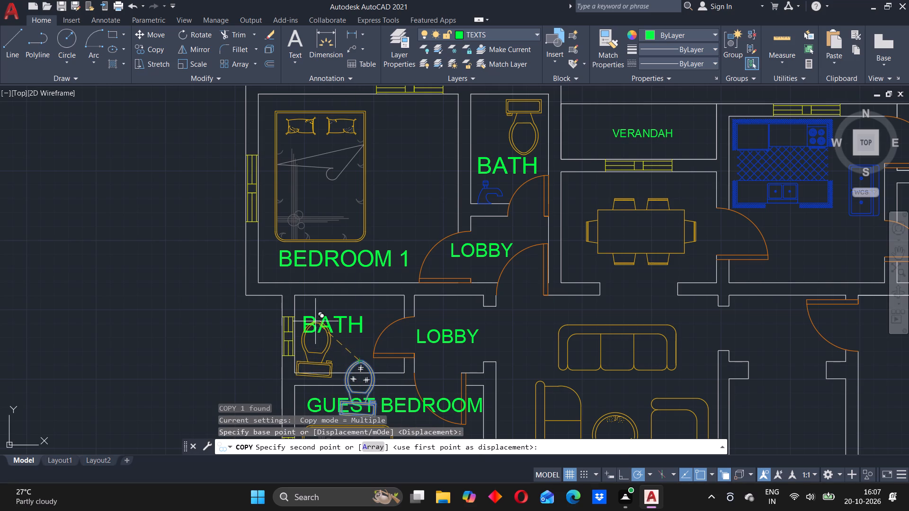
click(316, 314)
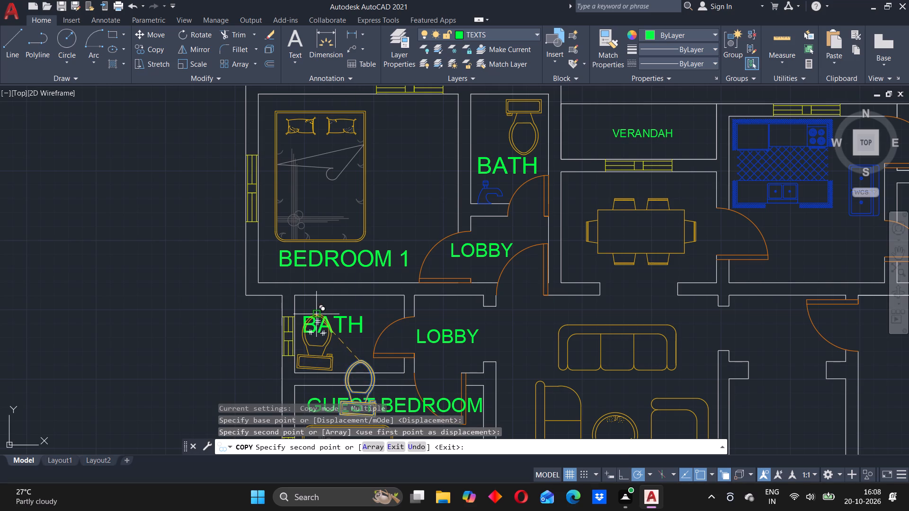
key(Escape)
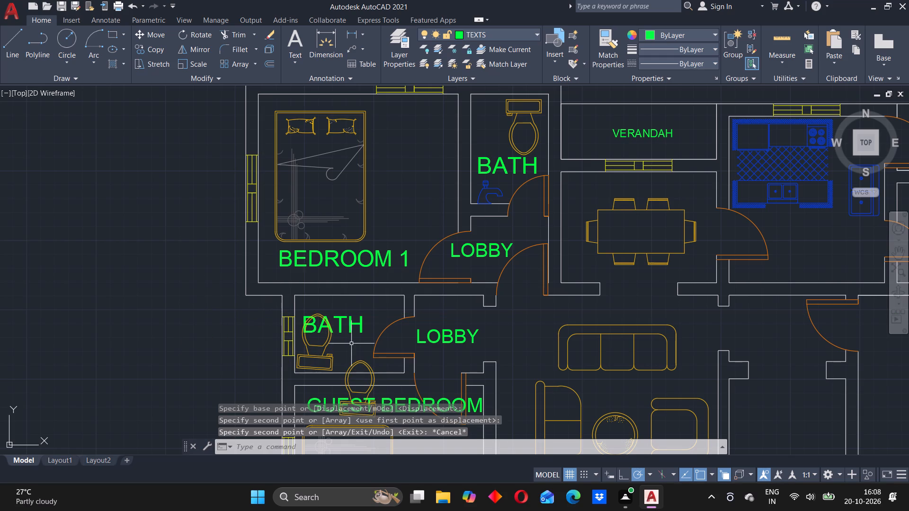
Delete the original rotated toilet that overlaps the guest bedroom wall.
click(359, 361)
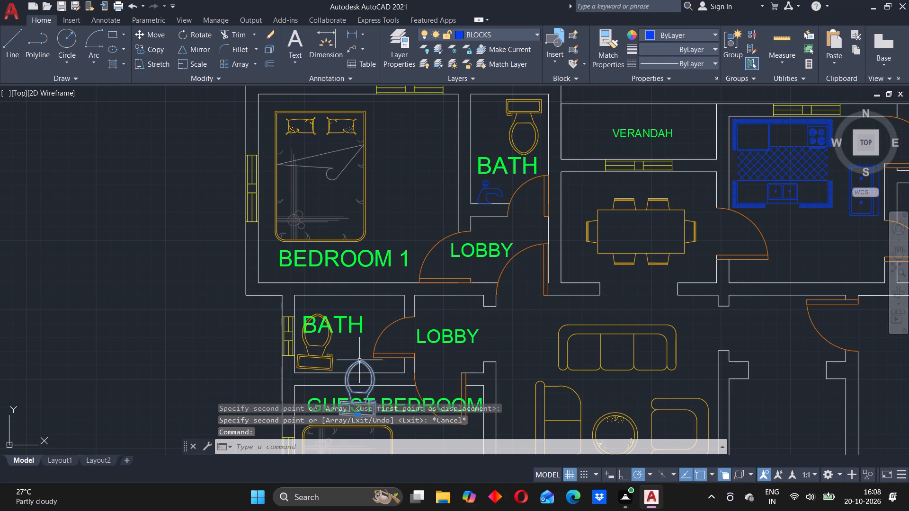
key(Delete)
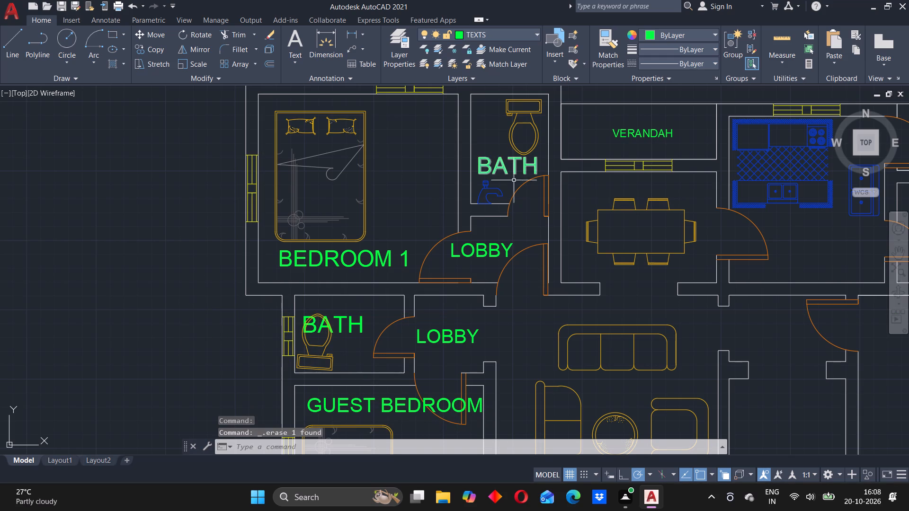
Copy the washbasin from the upper bathroom once into the small bathroom's corner above its door.
click(486, 192)
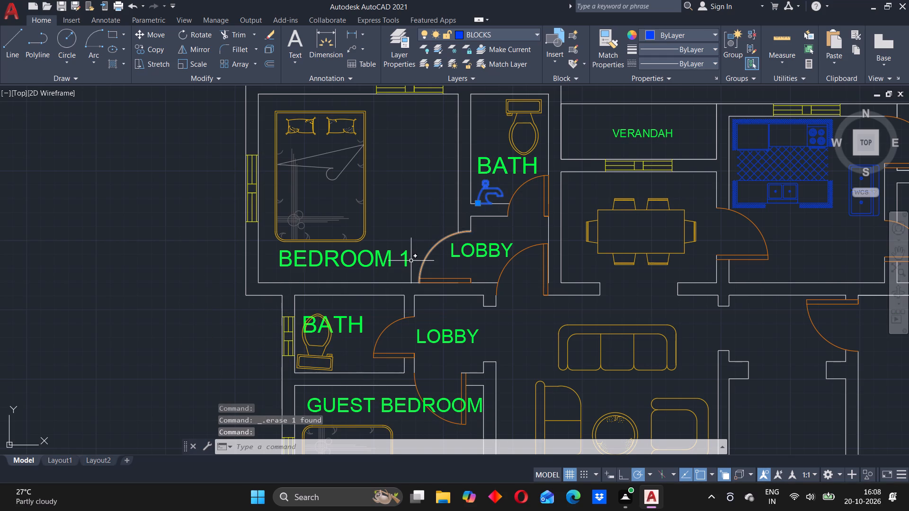
key(c)
key(o)
key(Return)
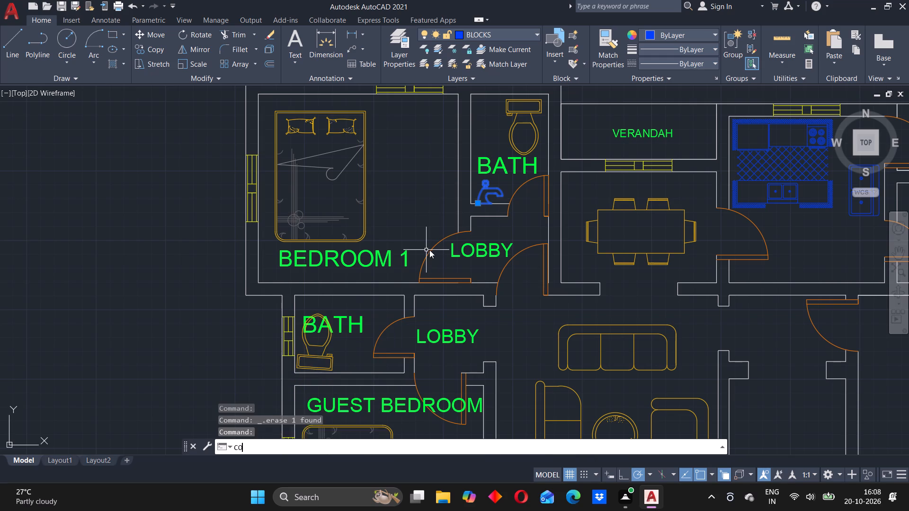
click(487, 185)
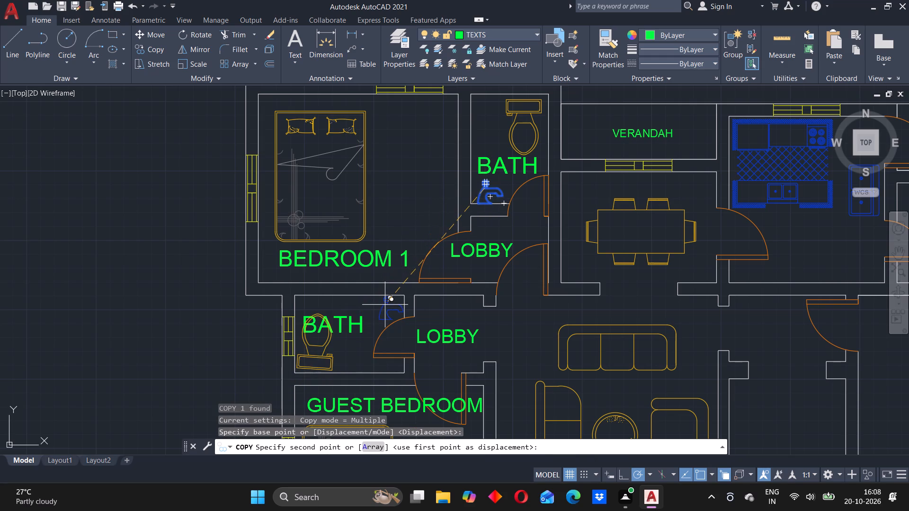
click(383, 306)
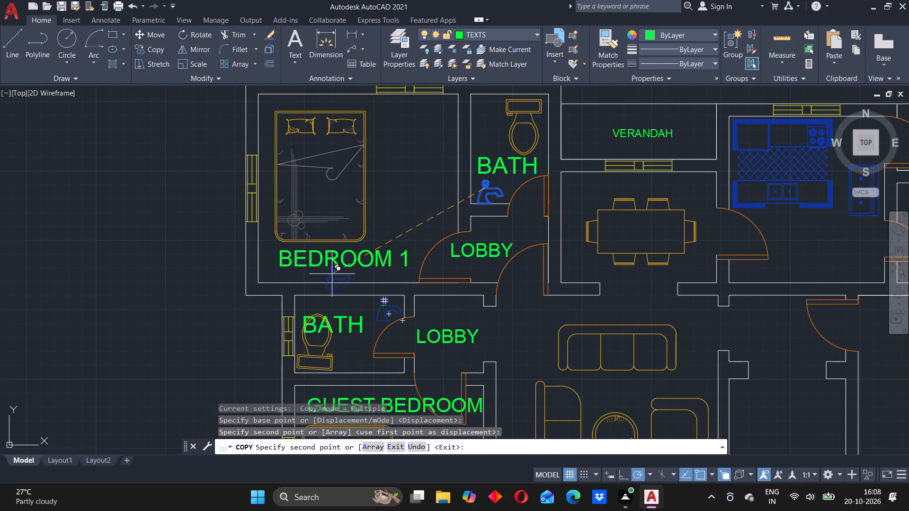
key(Escape)
Move the small bathroom's BATH label up off the toilet, into the clear space beside the washbasin.
click(333, 324)
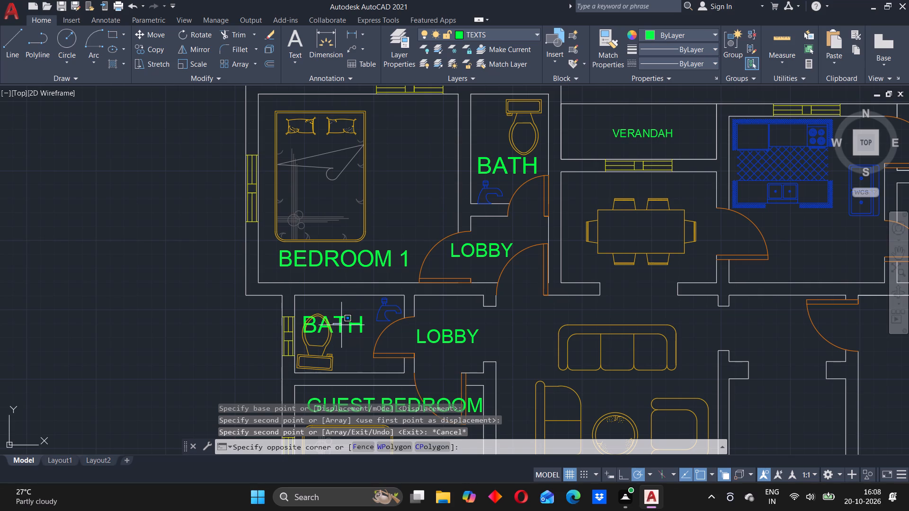
key(Escape)
key(Escape)
click(330, 324)
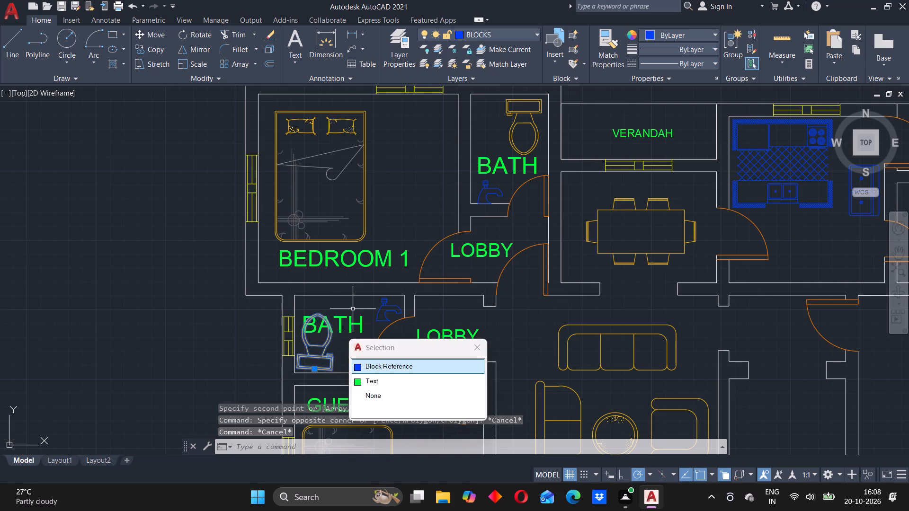
key(Escape)
click(348, 321)
key(c)
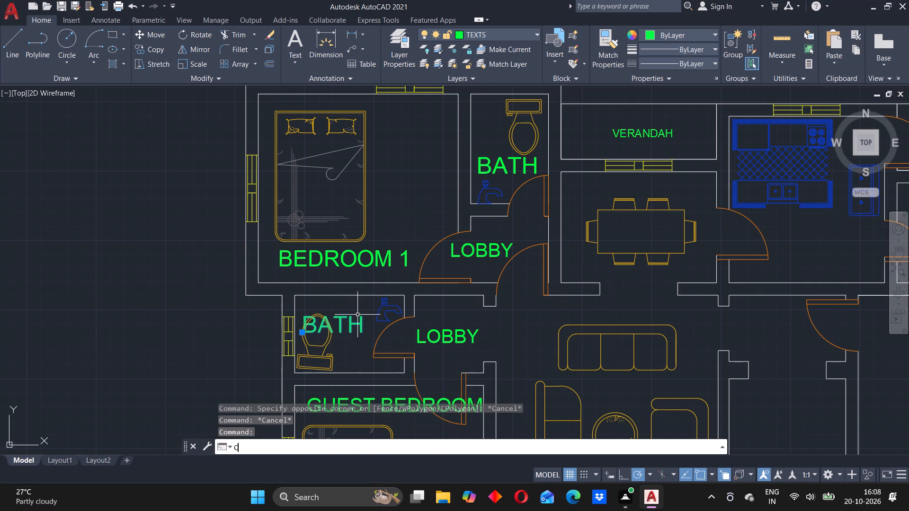
key(BackSpace)
key(m)
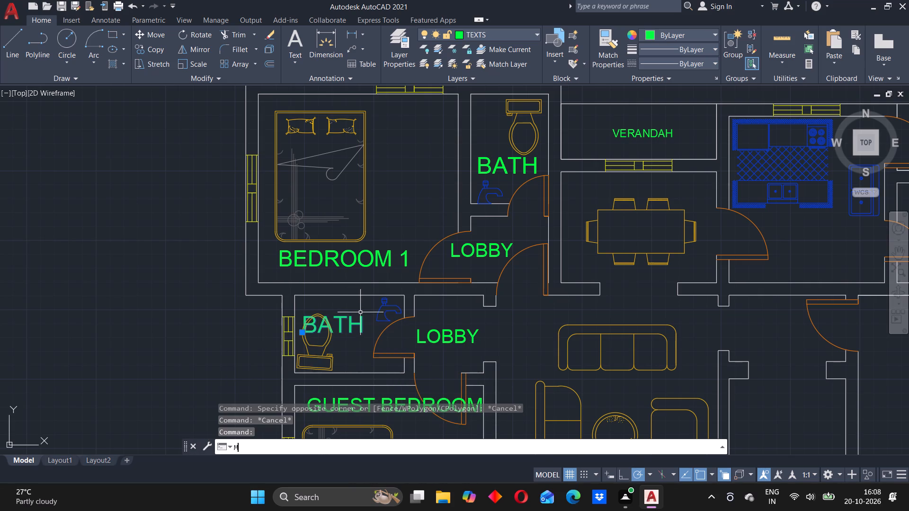
key(Return)
click(352, 320)
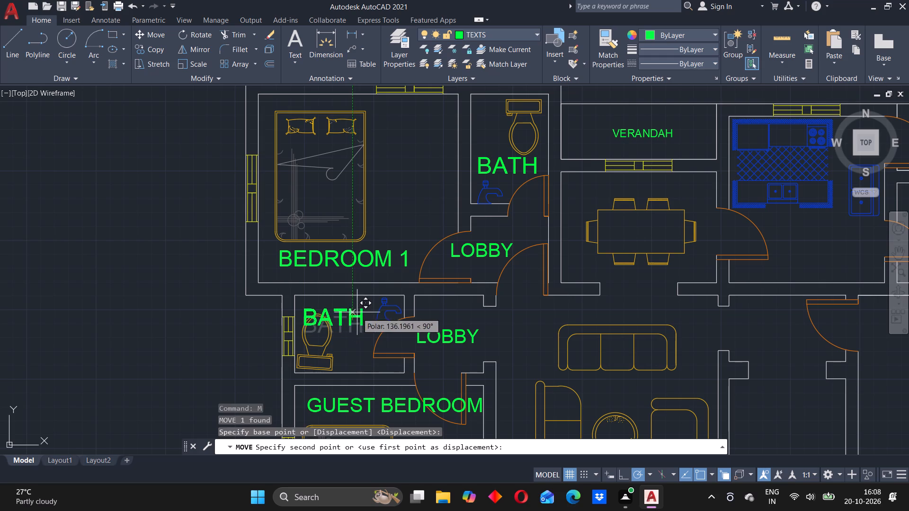
click(360, 303)
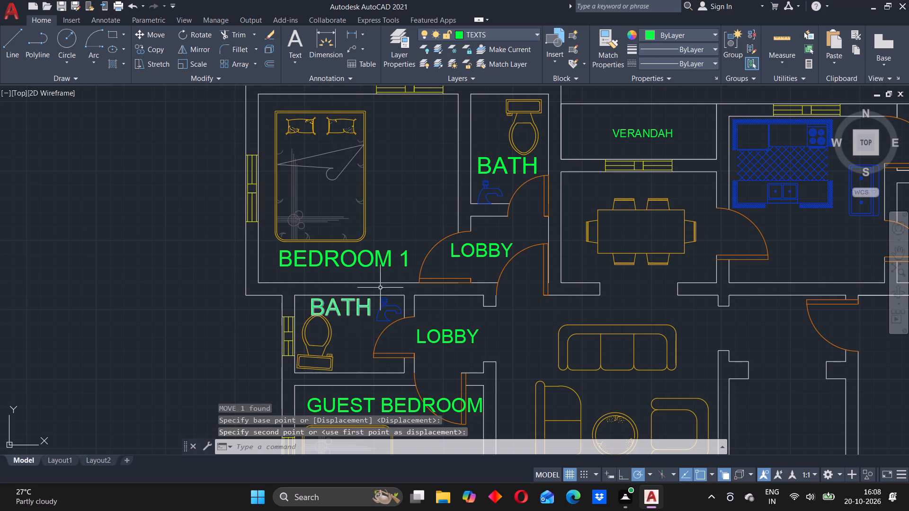
Move the STORE label from above the plan into the small room beside the kitchen.
scroll(668, 230, down, 2)
middle_drag(658, 291, 585, 297)
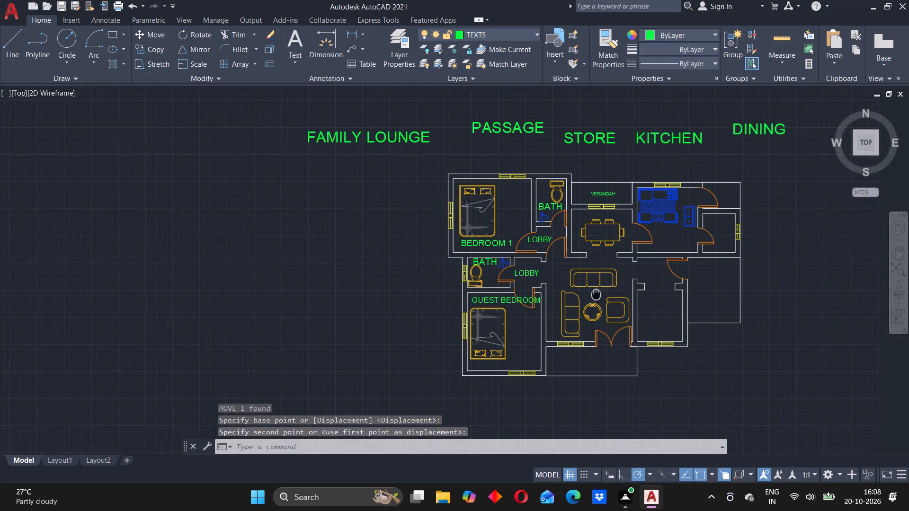
middle_drag(585, 297, 508, 313)
middle_drag(516, 292, 492, 270)
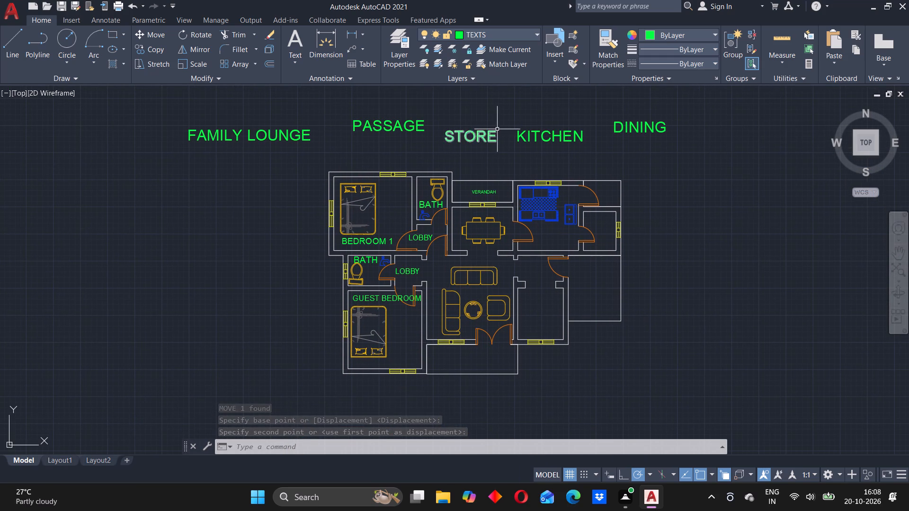
click(471, 137)
key(m)
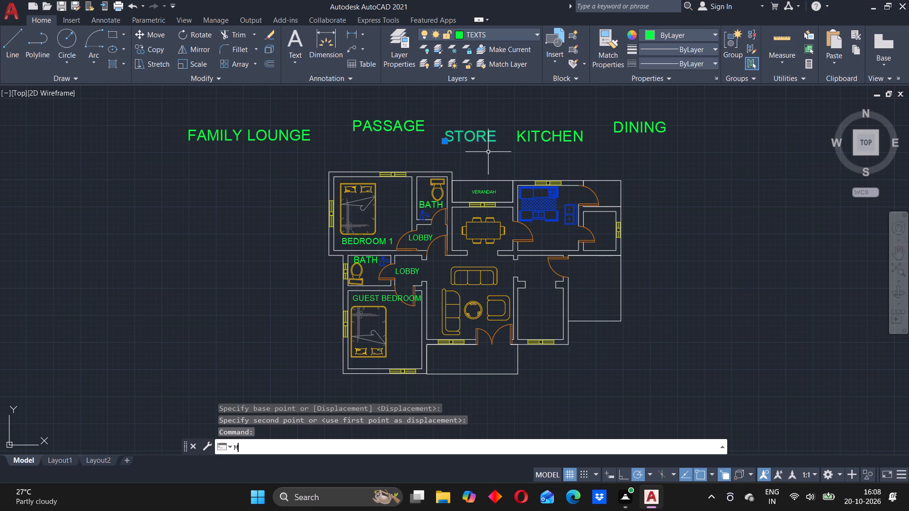
key(Return)
click(475, 137)
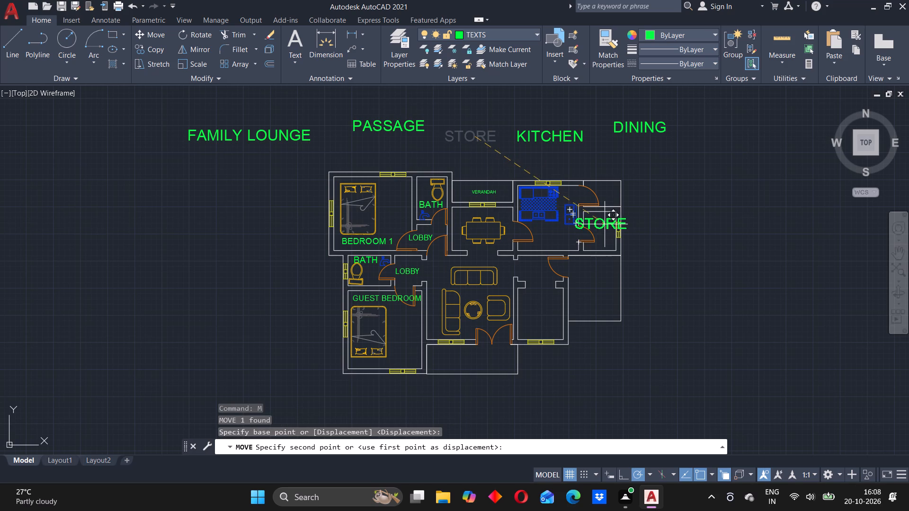
scroll(604, 224, down, 2)
scroll(602, 224, up, 4)
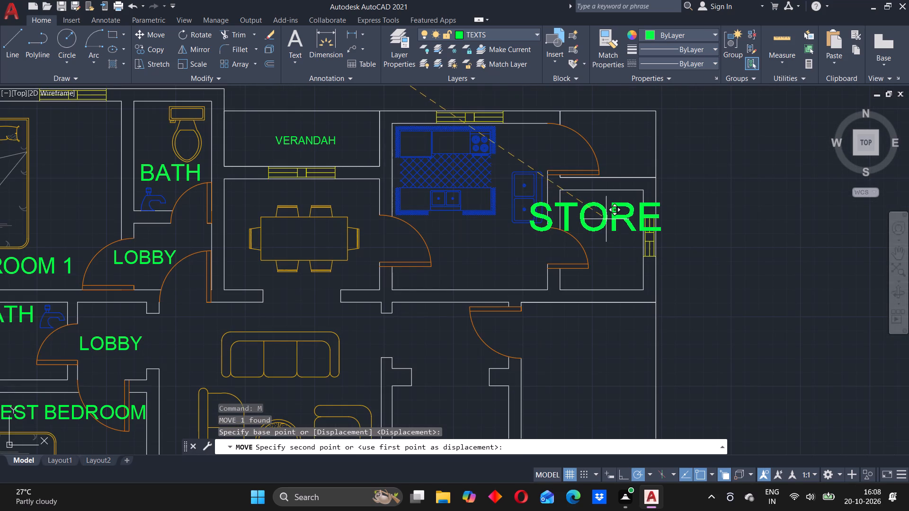
click(606, 219)
Scale the STORE label down to under half its size so it fits inside the store room.
click(601, 229)
key(s)
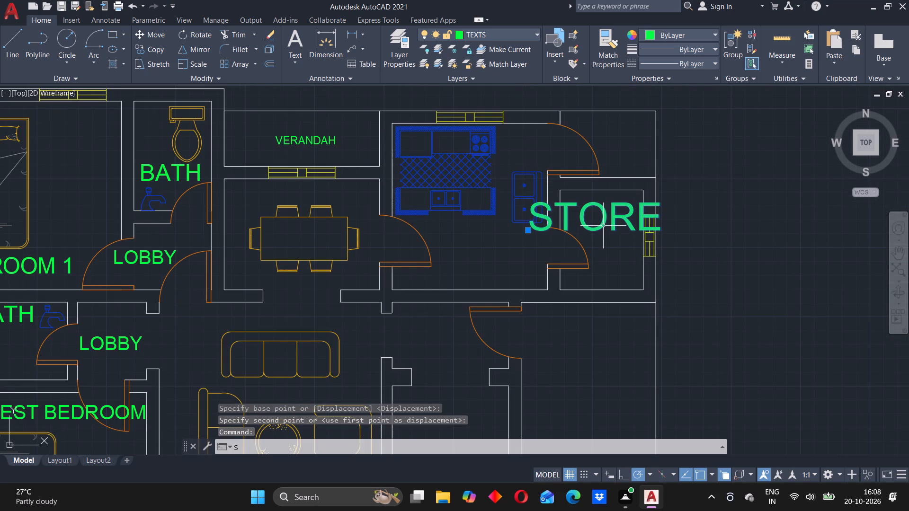
key(c)
key(Return)
click(625, 244)
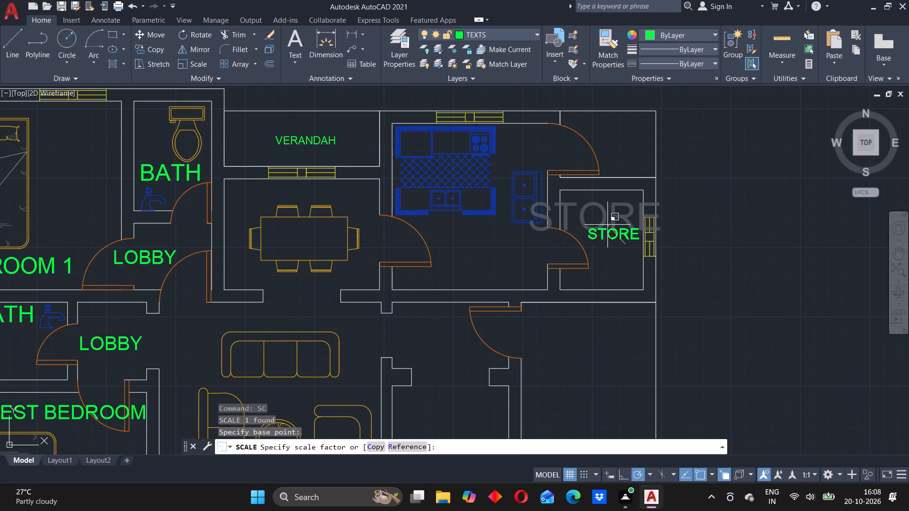
click(606, 223)
Move the reduced STORE label to the upper middle of the store room, clear of the door swing.
click(613, 235)
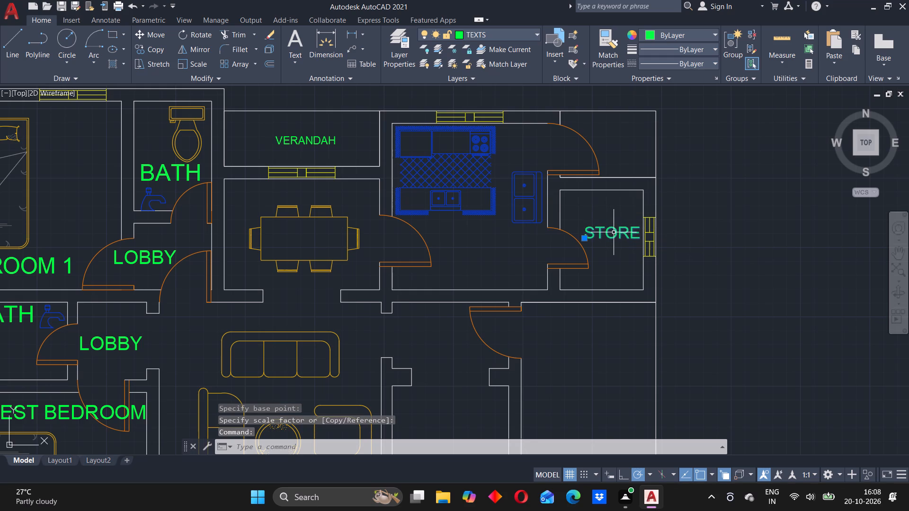
key(m)
key(Return)
click(615, 229)
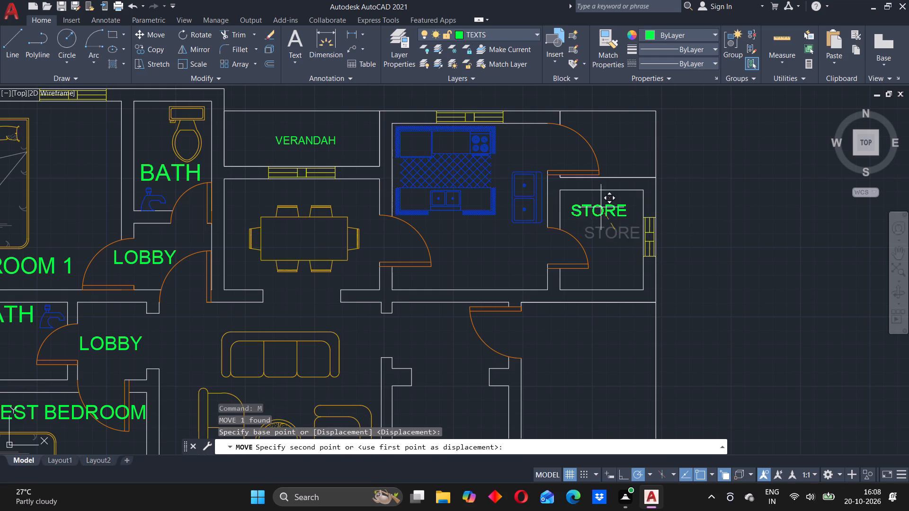
click(601, 207)
Move the KITCHEN label from above the plan into the kitchen, just below the counter block.
scroll(491, 178, down, 2)
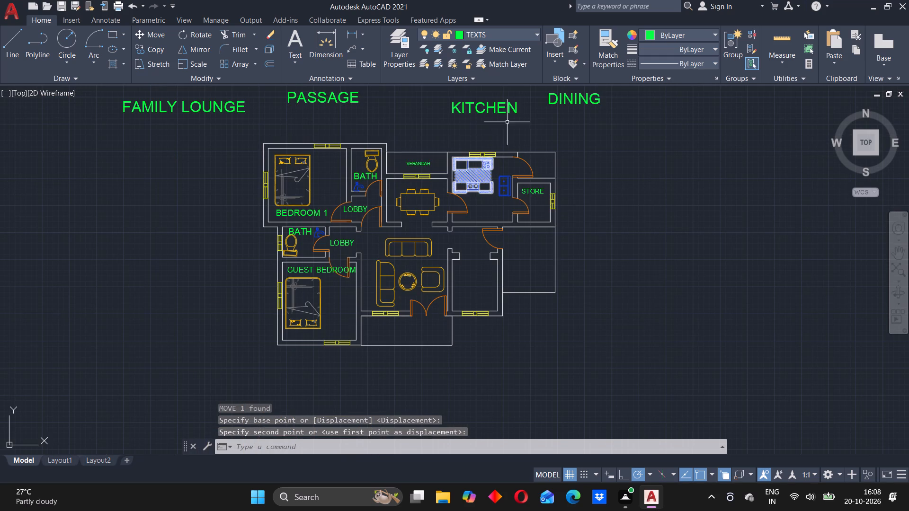
click(479, 108)
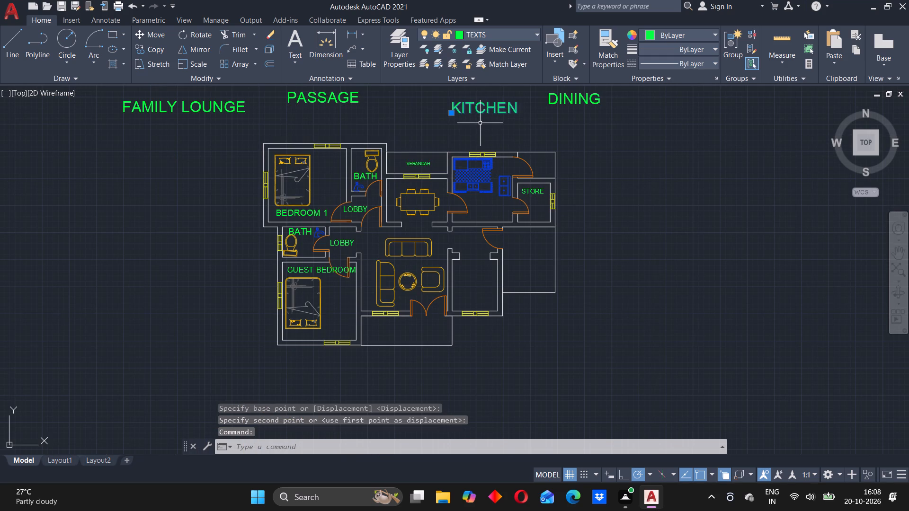
key(m)
key(Return)
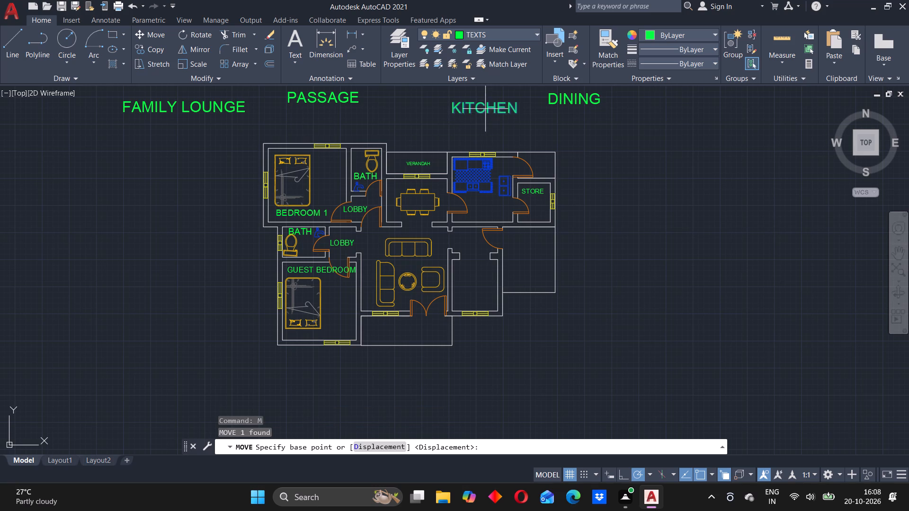
click(485, 108)
click(481, 203)
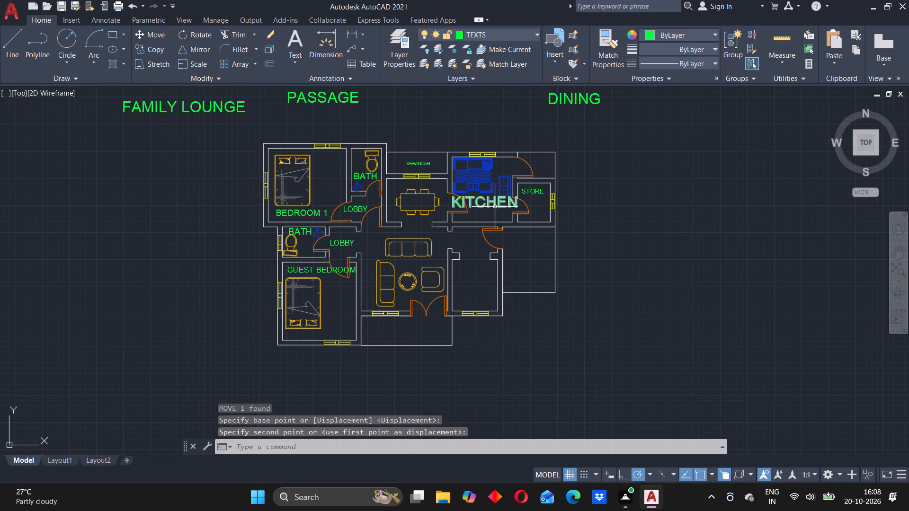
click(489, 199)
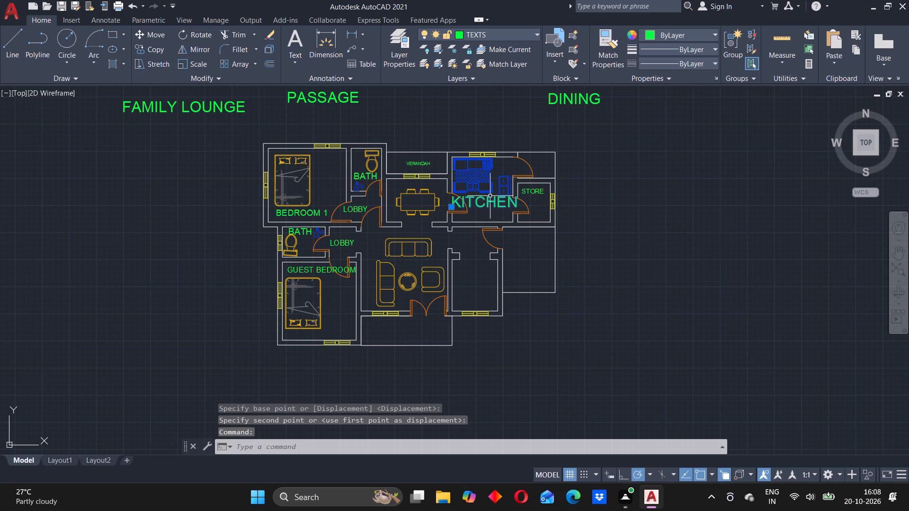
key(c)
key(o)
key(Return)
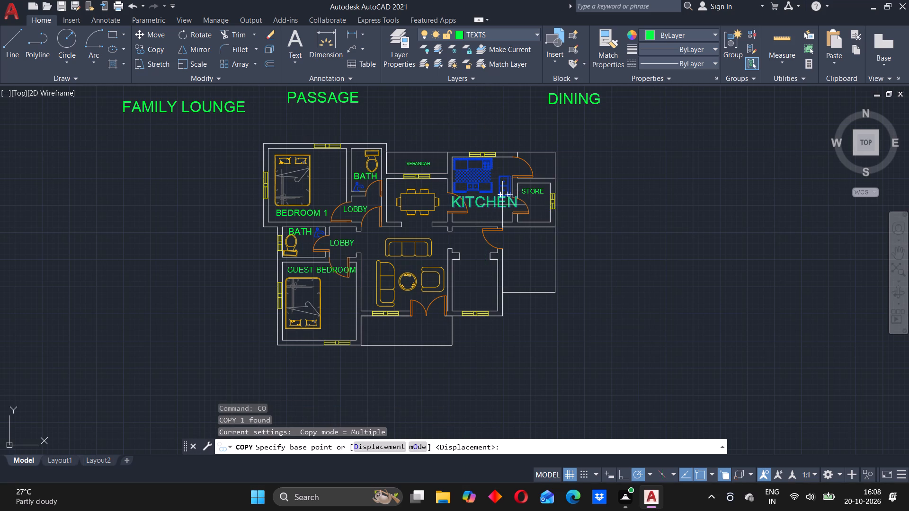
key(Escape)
Scale the KITCHEN label down to about two thirds of its size so it fits in the kitchen.
click(483, 203)
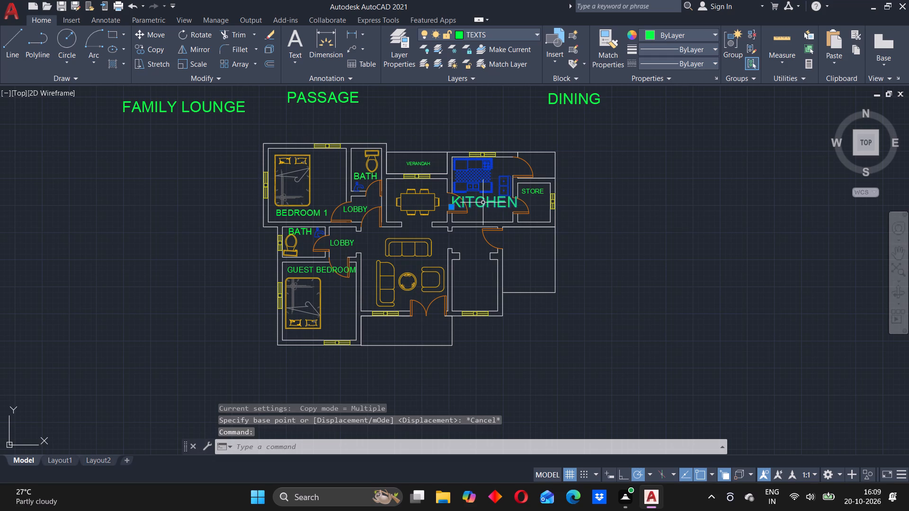
text(SC)
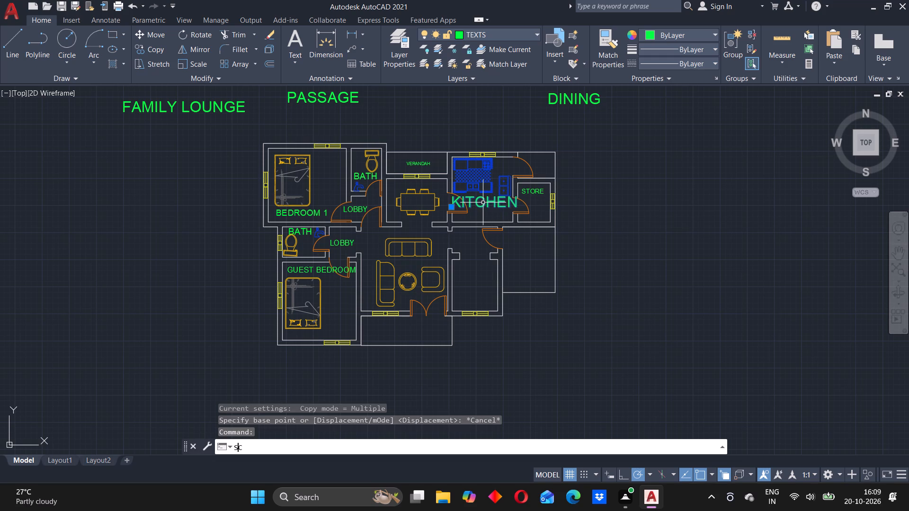
key(Return)
click(499, 210)
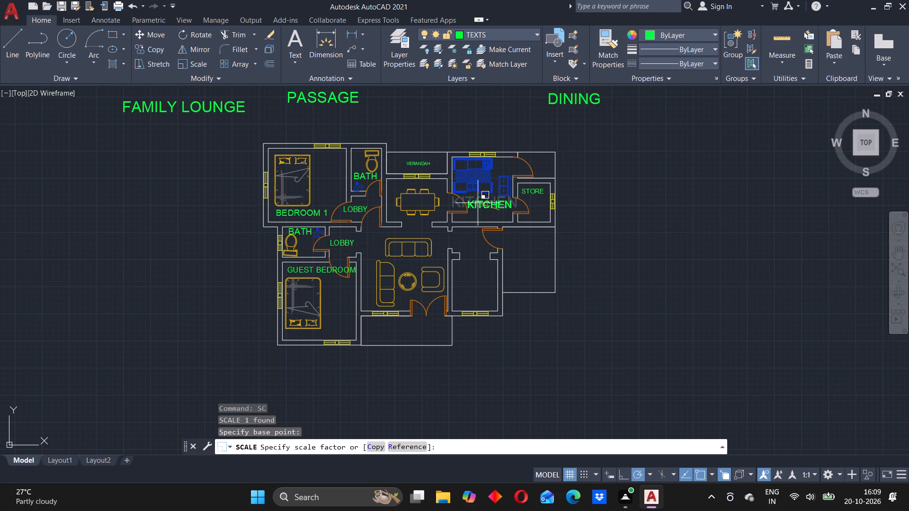
click(478, 203)
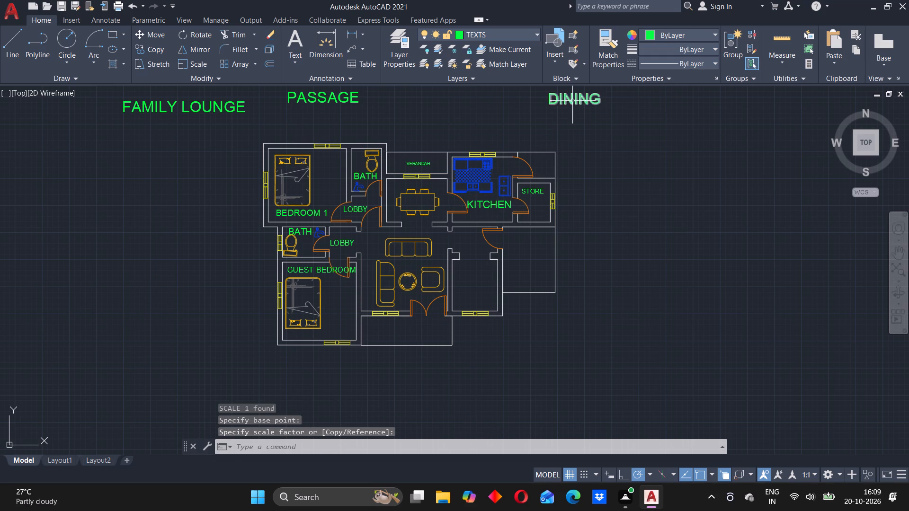
Move the DINING label from above the plan into the dining room, over the table's lower chairs.
click(572, 100)
key(m)
key(Return)
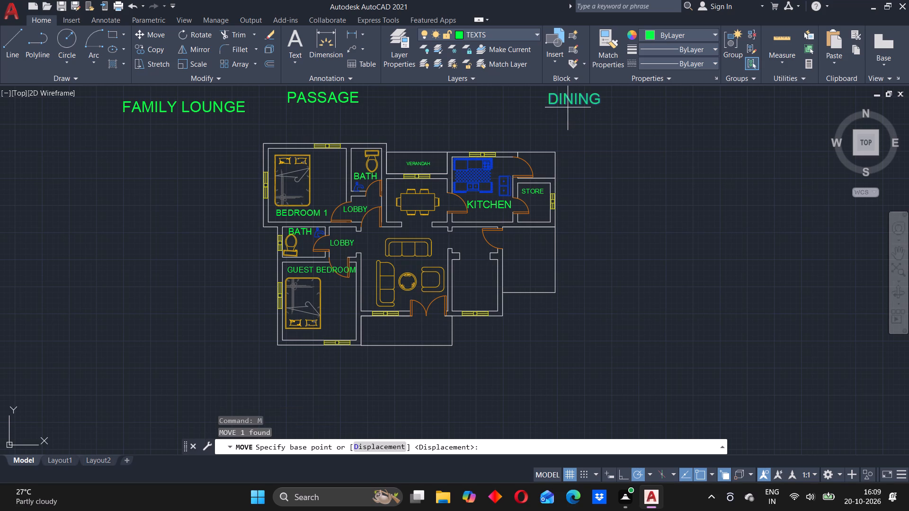
click(569, 99)
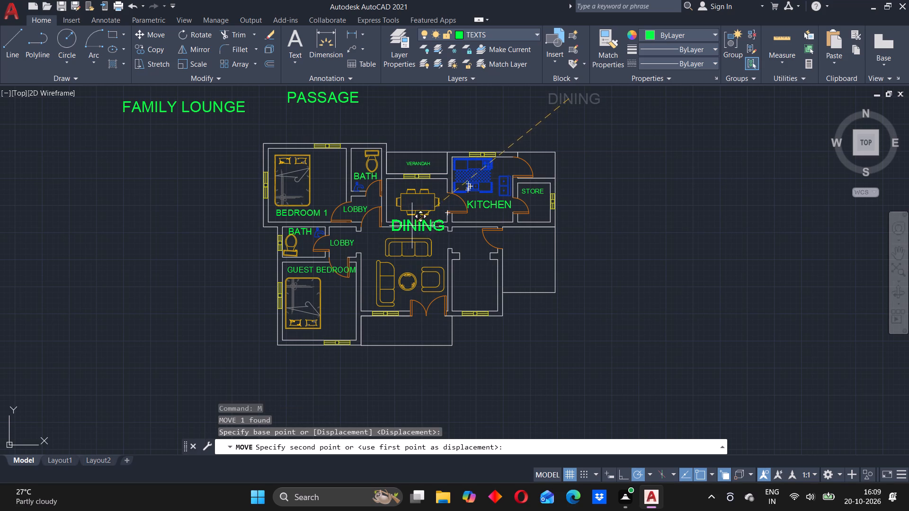
click(413, 217)
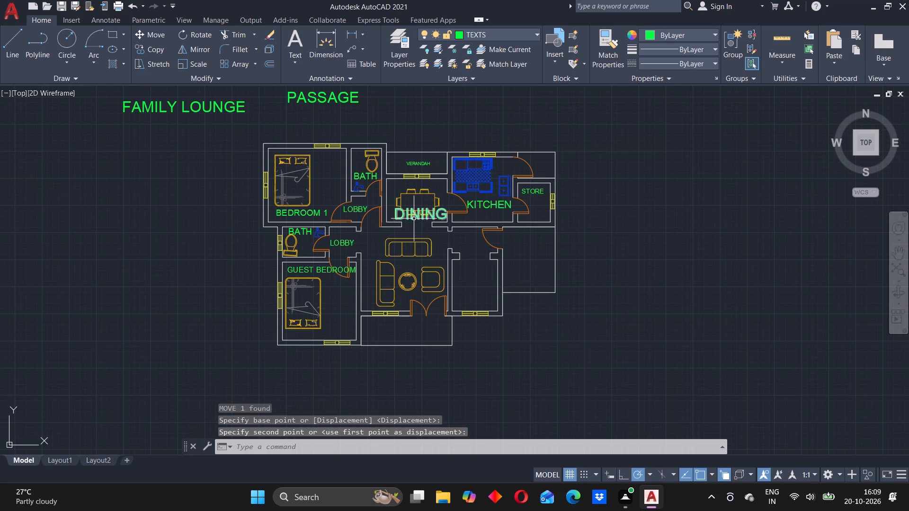
Scale the DINING label down to under half its size so it fits between the dining chairs and the lower wall.
click(428, 215)
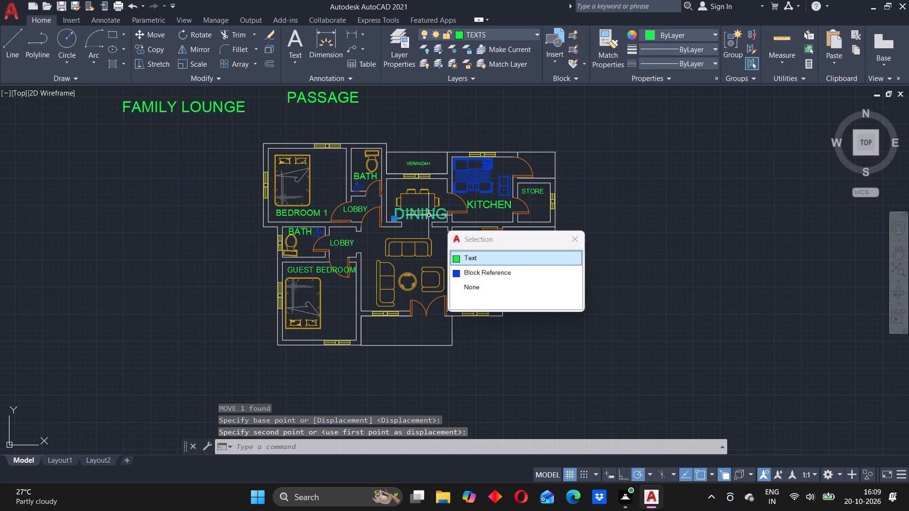
click(623, 205)
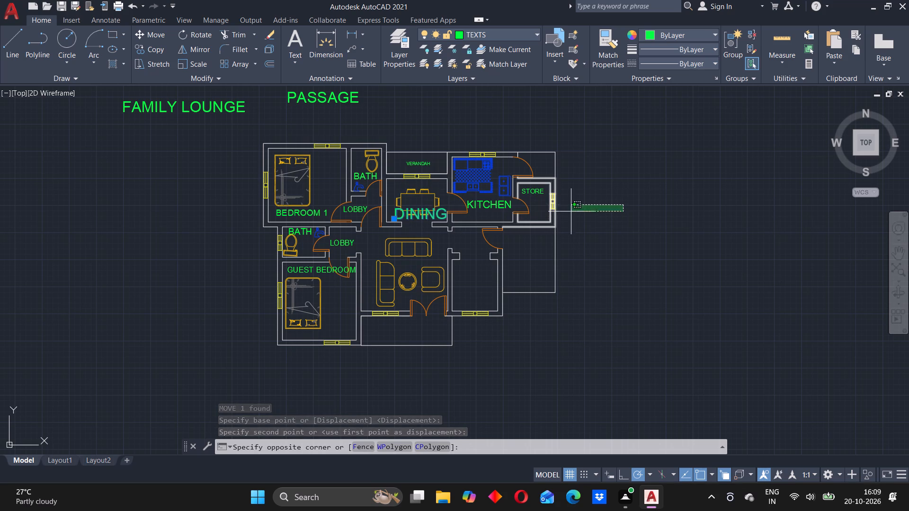
click(611, 209)
scroll(418, 233, up, 3)
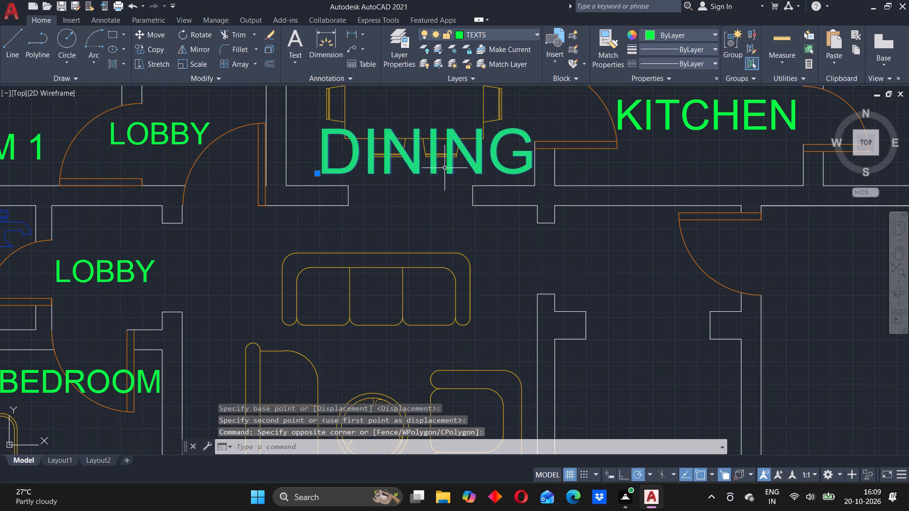
click(499, 167)
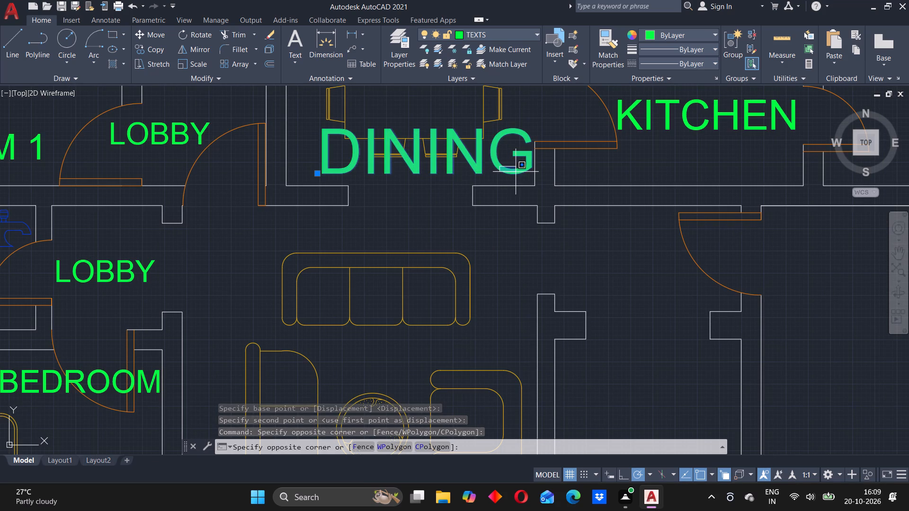
click(515, 172)
click(507, 169)
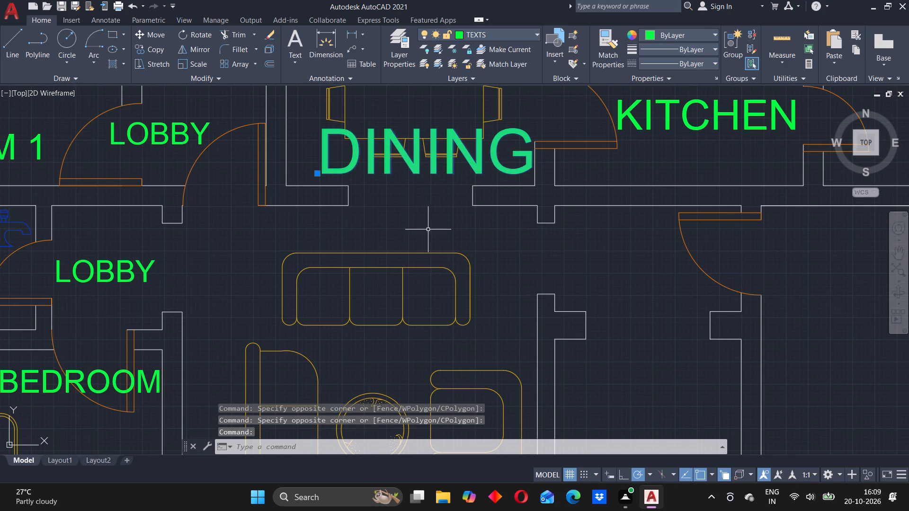
key(s)
key(c)
key(Return)
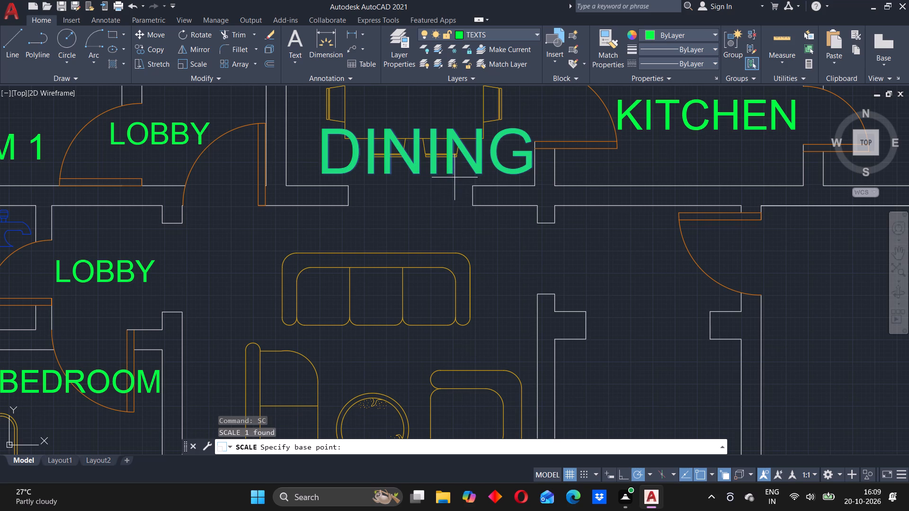
click(453, 186)
click(405, 173)
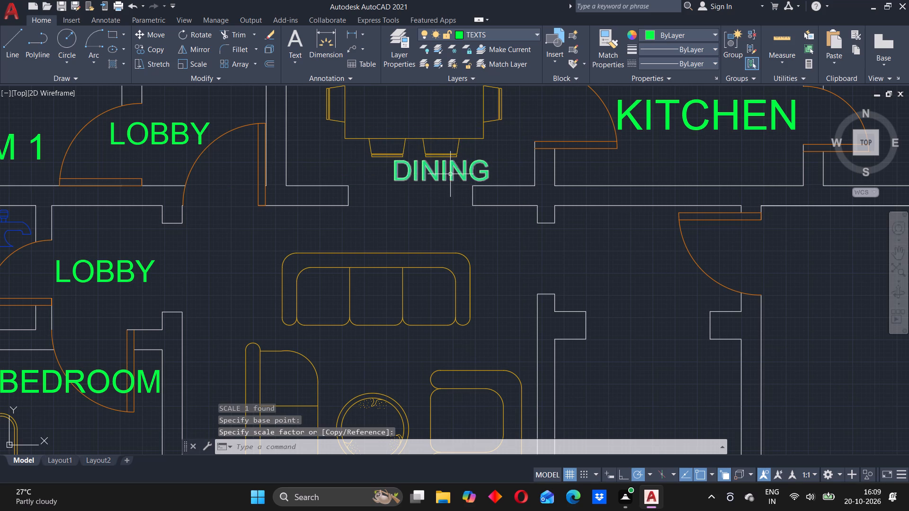
Move the DINING label from below the dining table to the gap between the upper chairs and the window wall.
scroll(454, 171, down, 2)
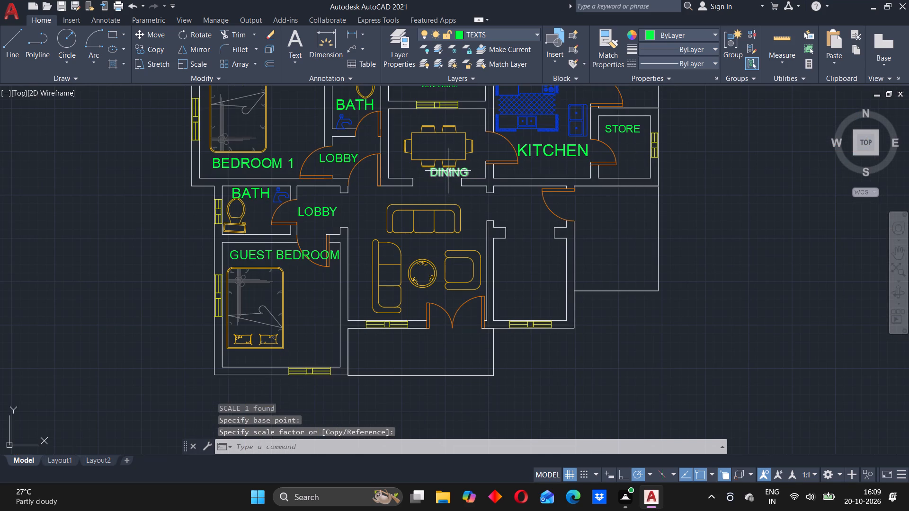
click(447, 176)
key(m)
key(Return)
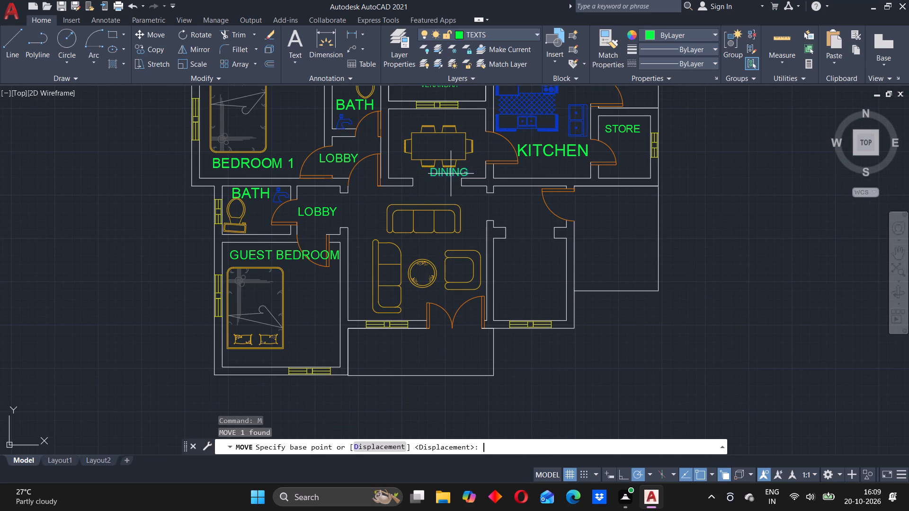
click(451, 173)
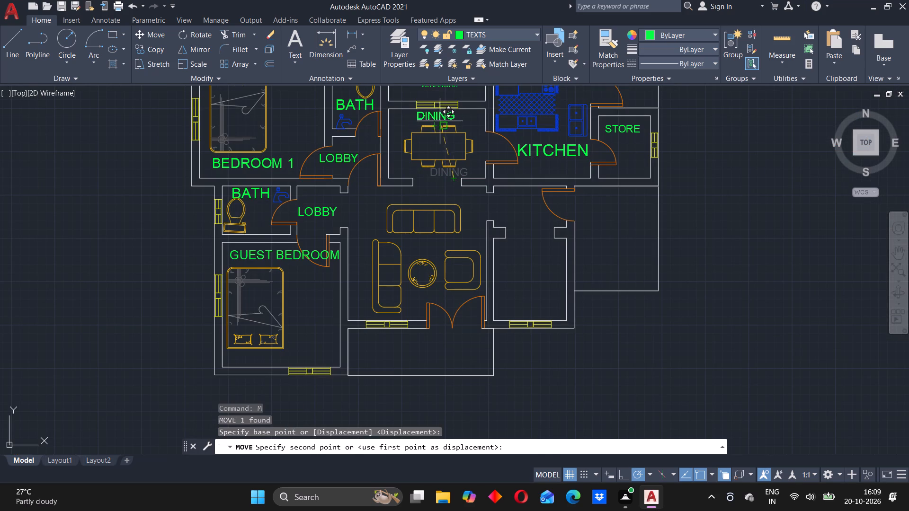
click(441, 121)
Move the FAMILY LOUNGE label from above the plan into the lounge, over the lower edge of the three-seat sofa.
scroll(382, 174, down, 1)
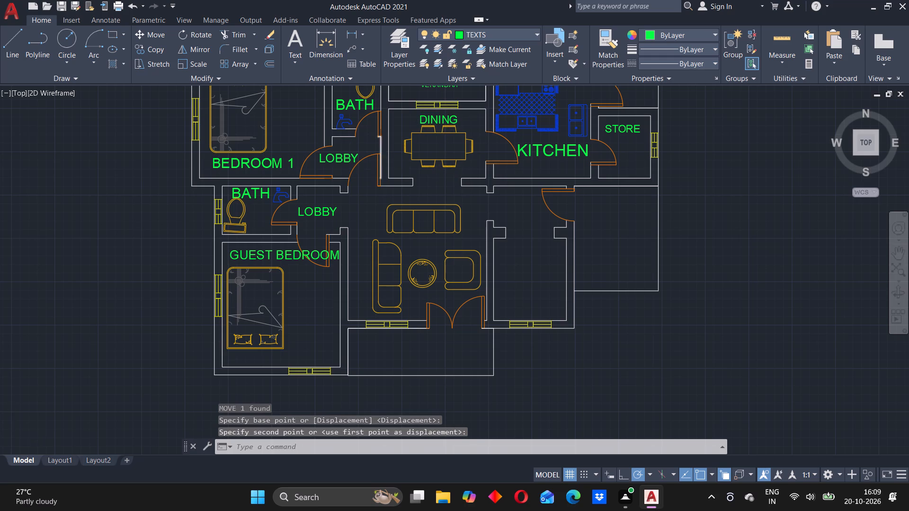
scroll(373, 146, down, 2)
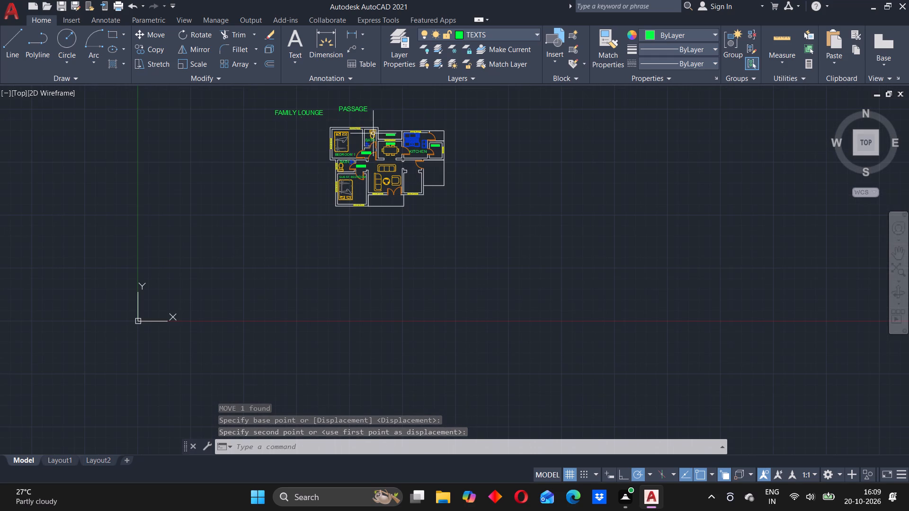
scroll(356, 111, up, 2)
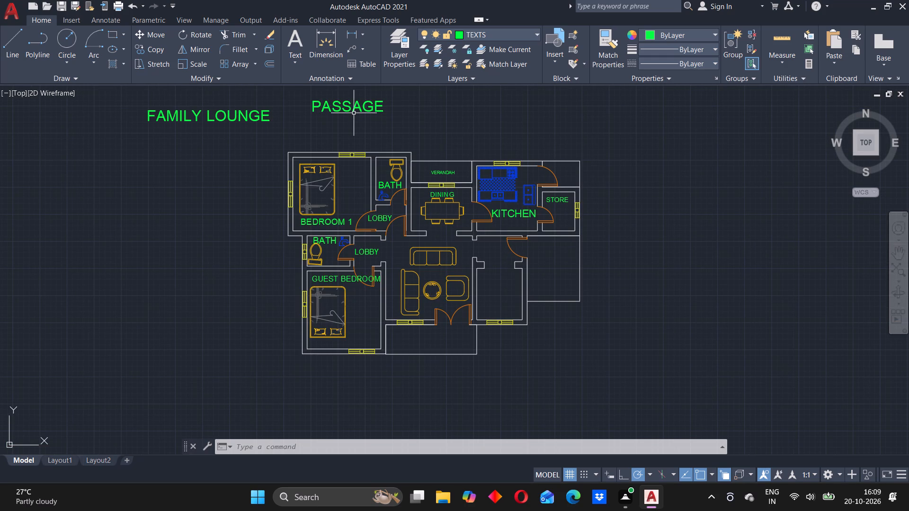
click(215, 116)
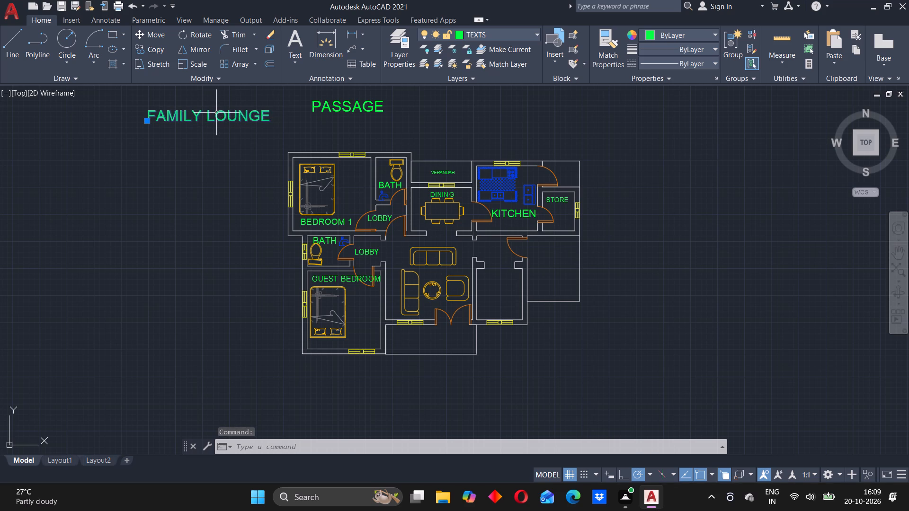
key(m)
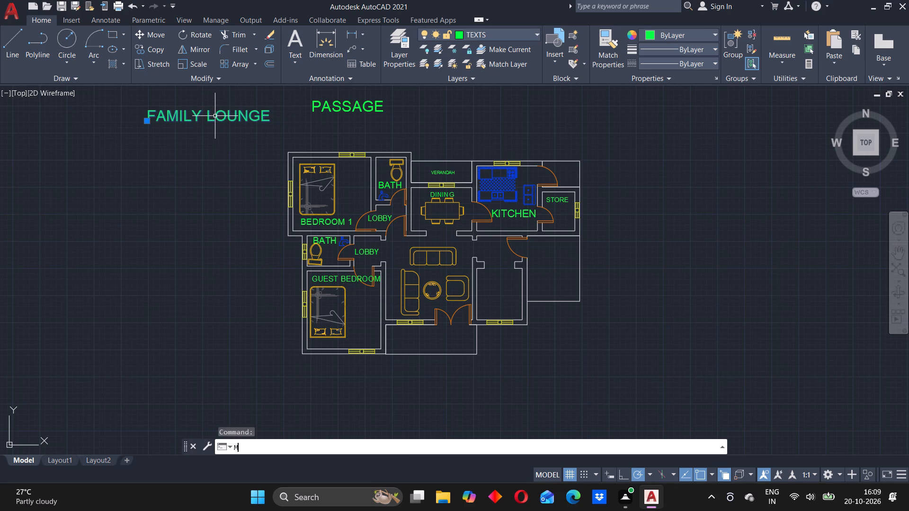
key(Return)
click(215, 116)
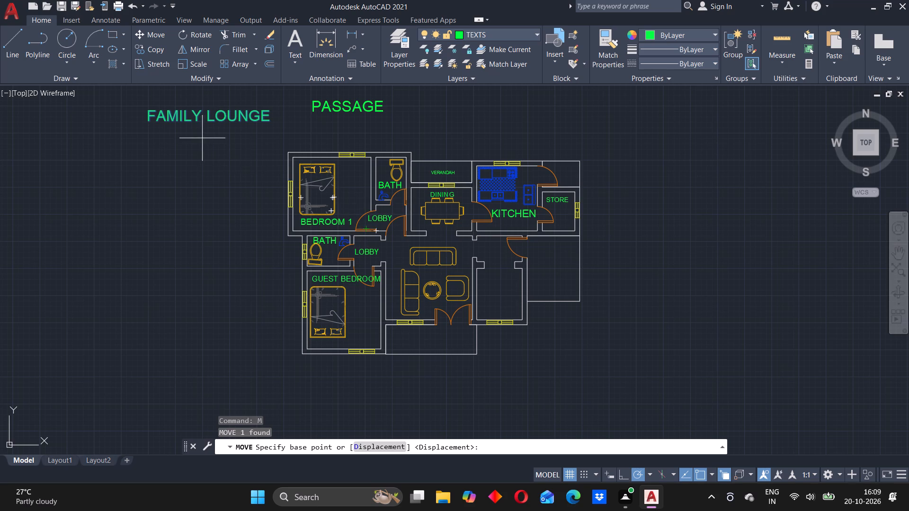
click(211, 116)
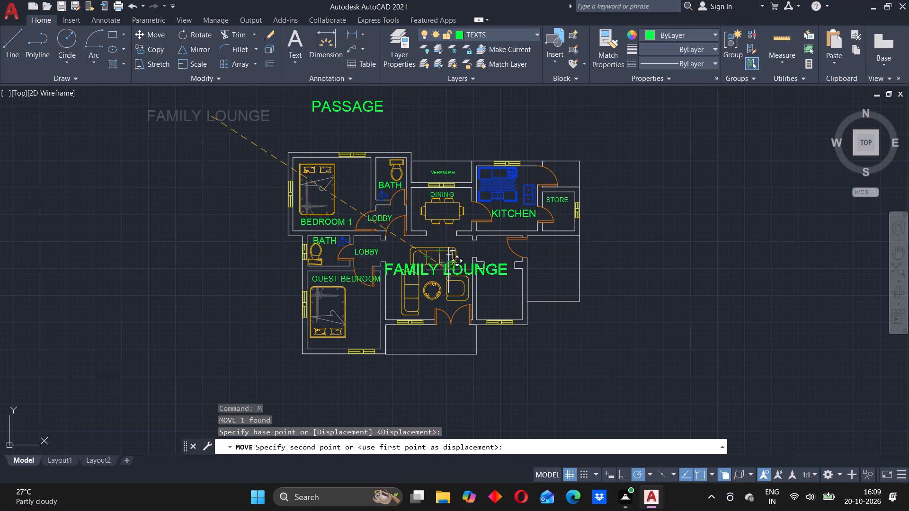
click(448, 270)
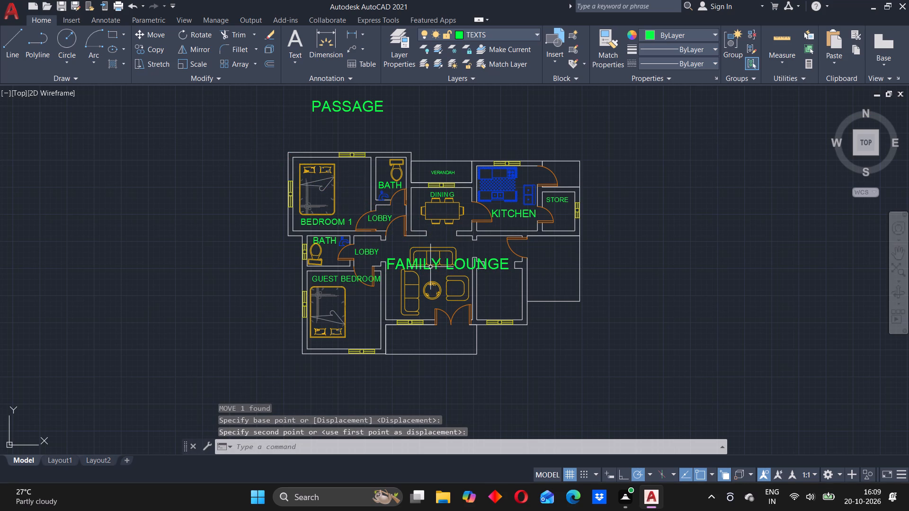
Scale the FAMILY LOUNGE label down to about 40% of its size so it suits the lounge.
click(430, 267)
text(SC)
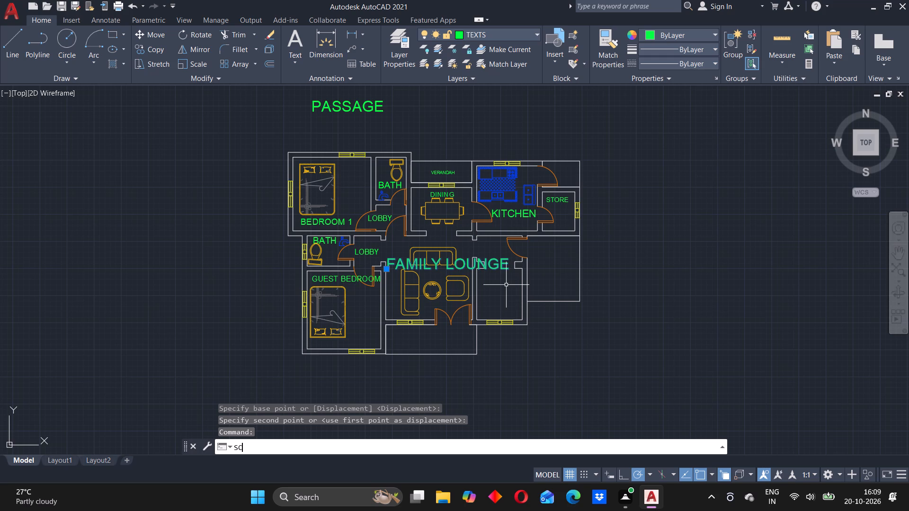
key(Return)
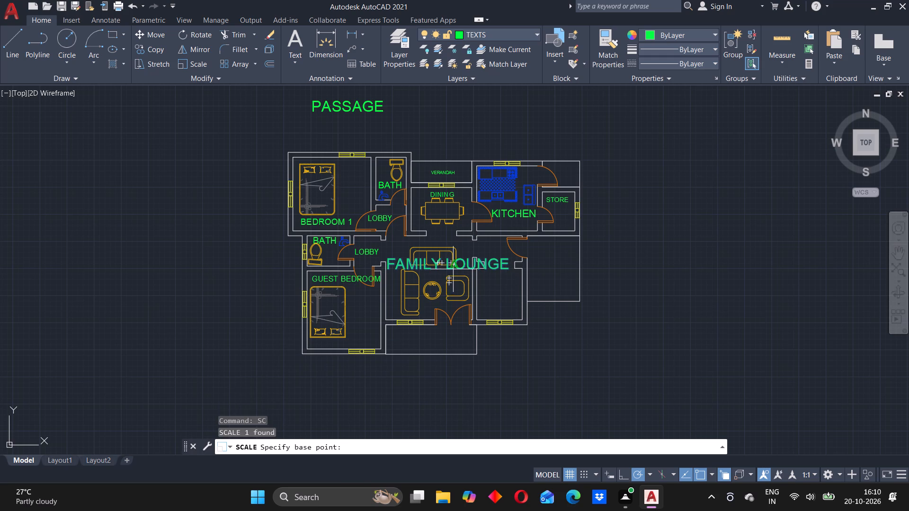
click(457, 271)
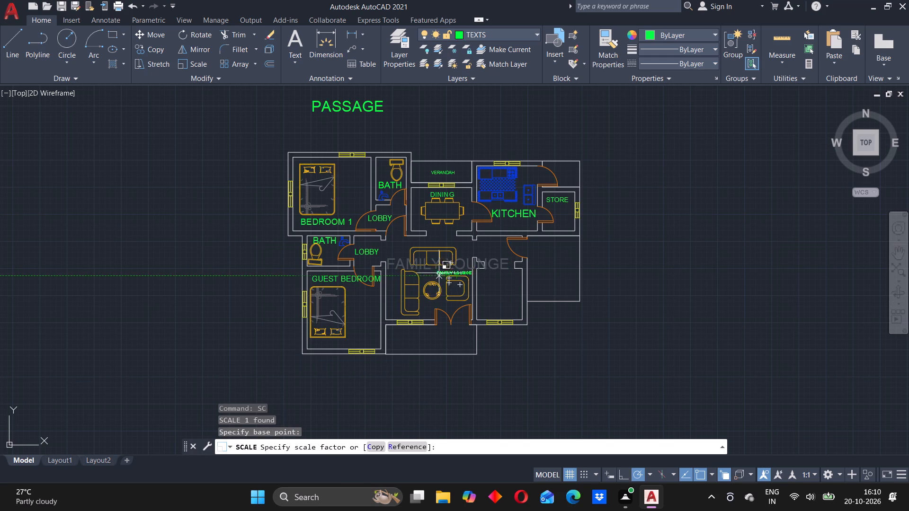
click(431, 273)
Move the FAMILY LOUNGE label into the clear gap between the upper three-seat sofa and the round table.
click(445, 272)
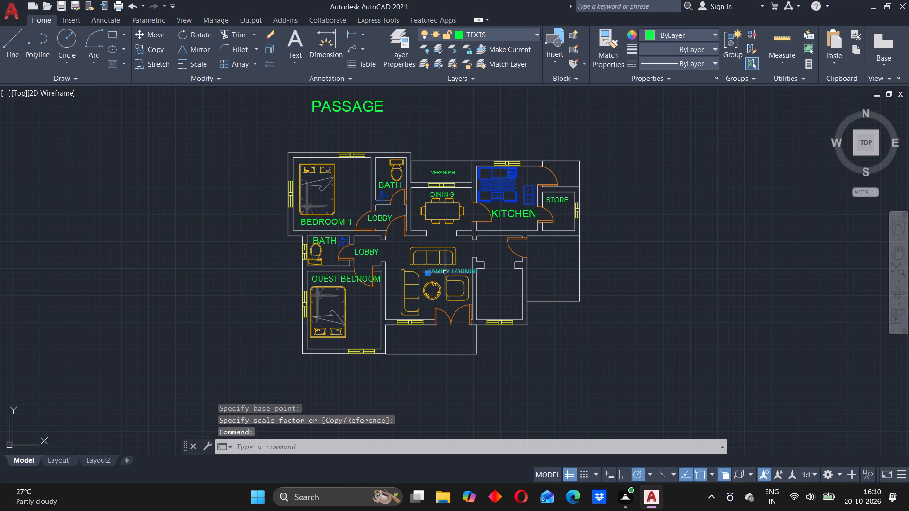
key(m)
key(Return)
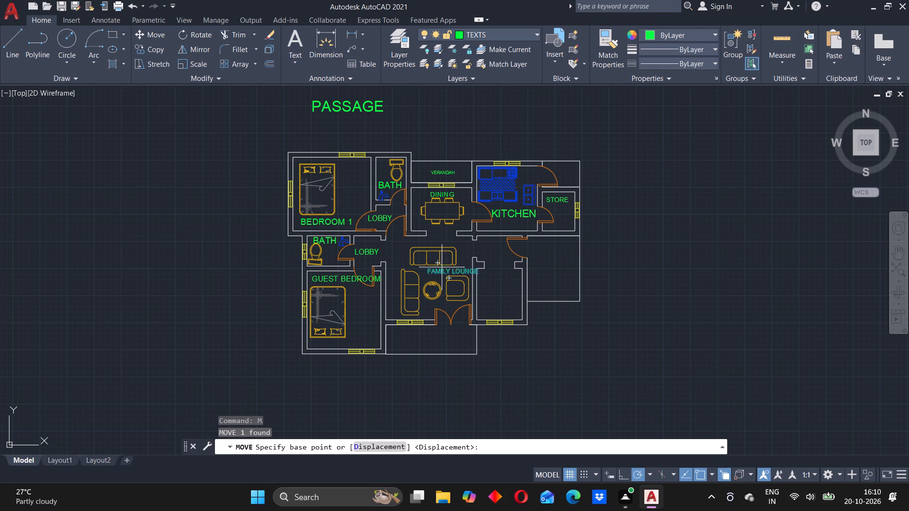
click(443, 272)
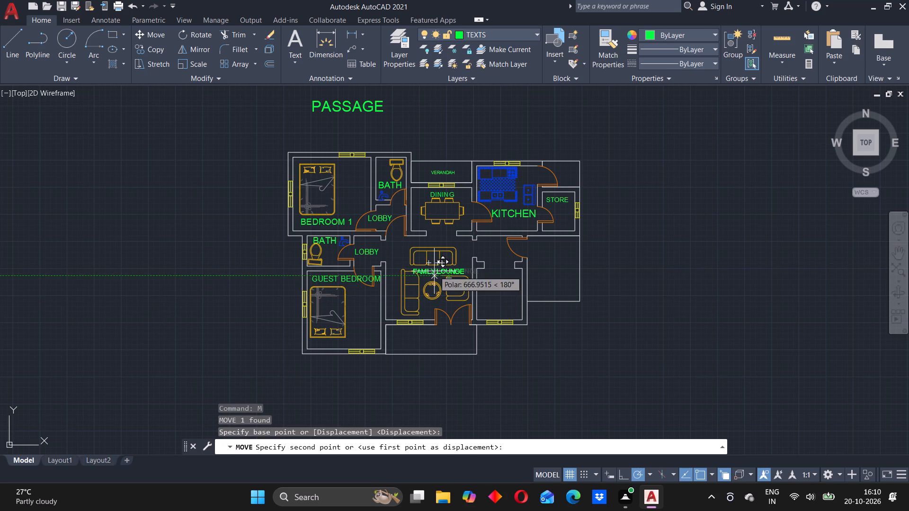
scroll(435, 271, up, 3)
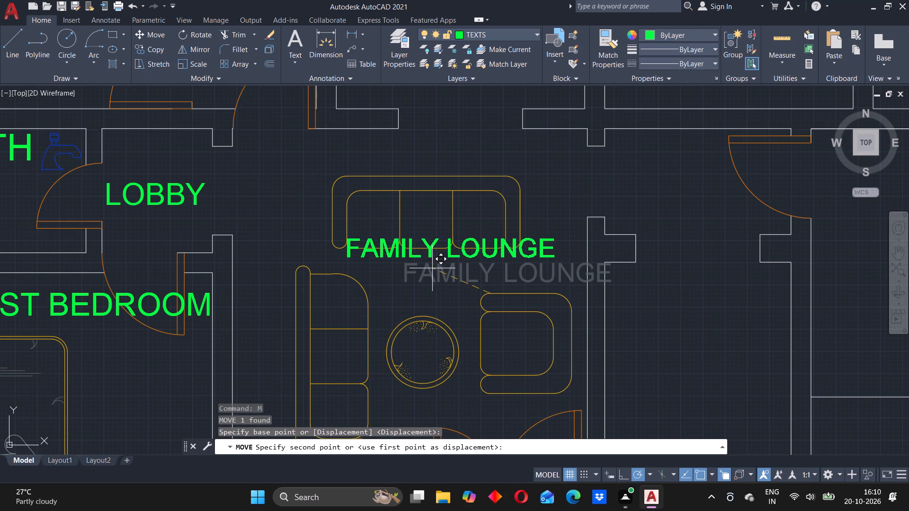
click(436, 283)
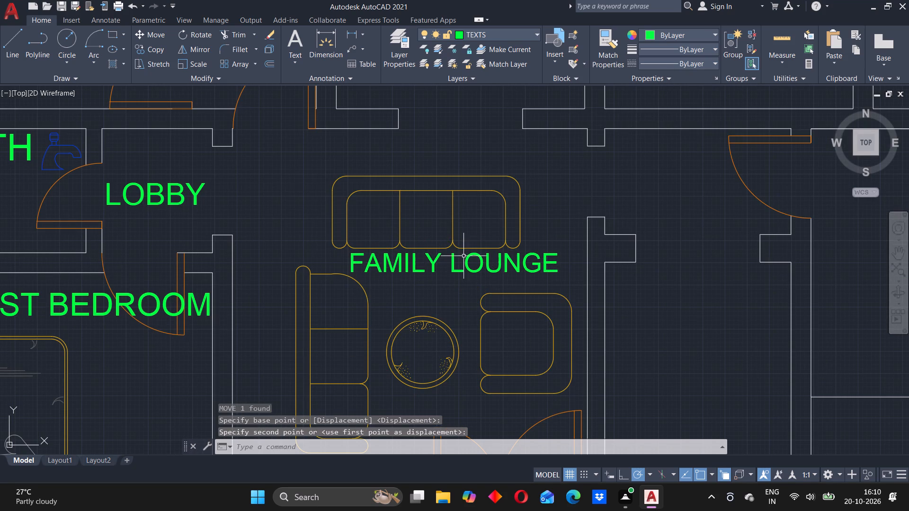
scroll(466, 250, down, 2)
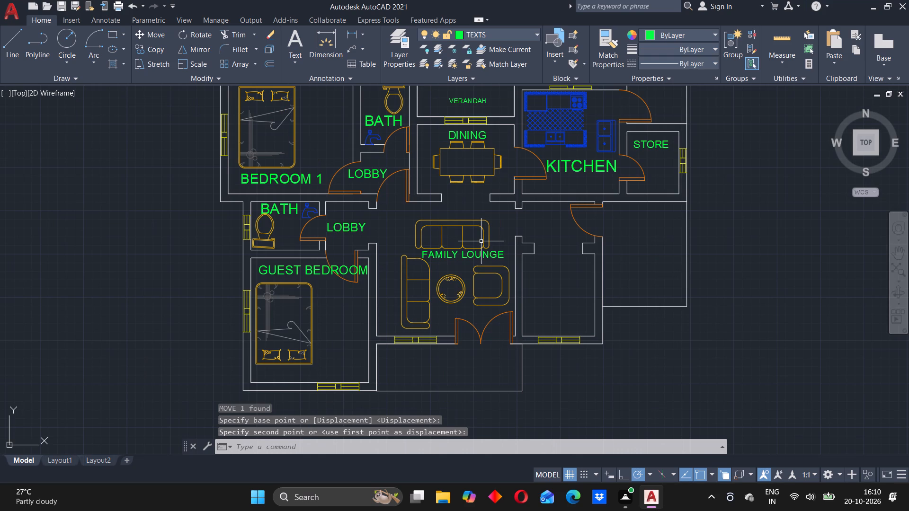
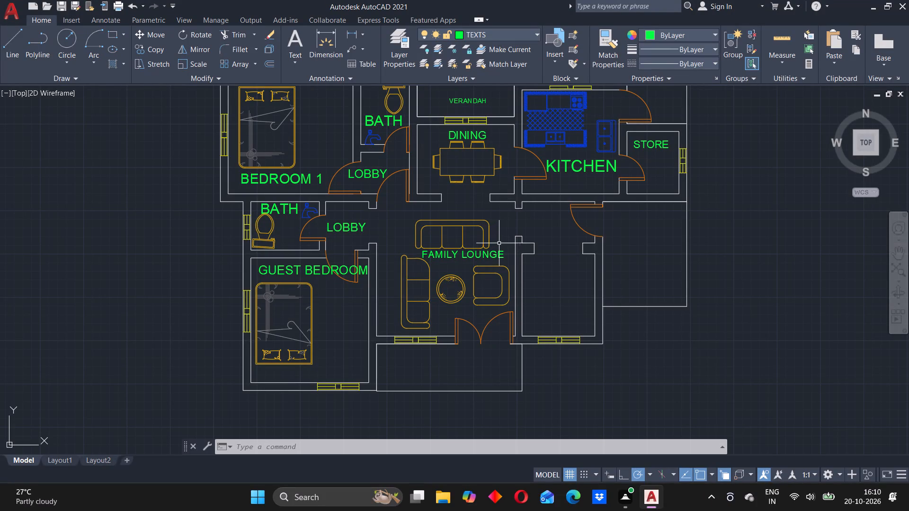
Move the PASSAGE label from above the plan to the unlabelled room right of the family lounge.
scroll(504, 232, down, 1)
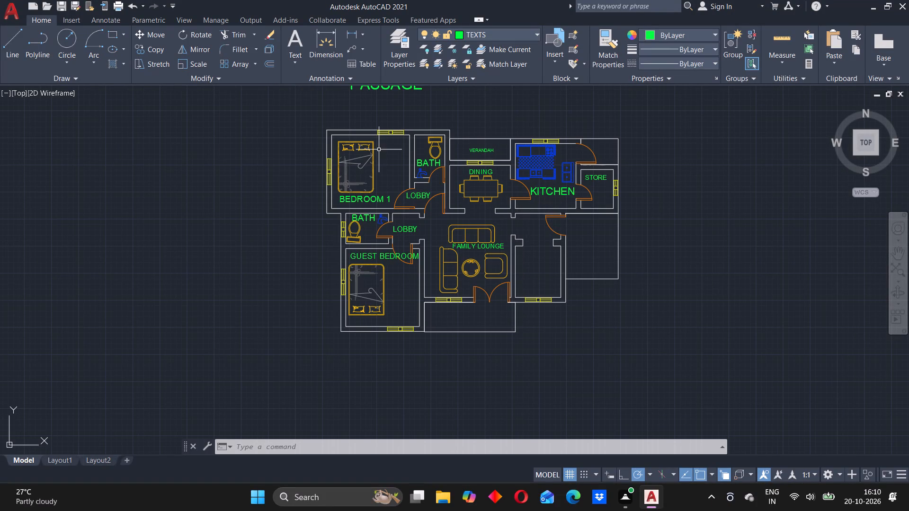
scroll(379, 148, down, 2)
scroll(379, 148, up, 2)
scroll(383, 116, down, 1)
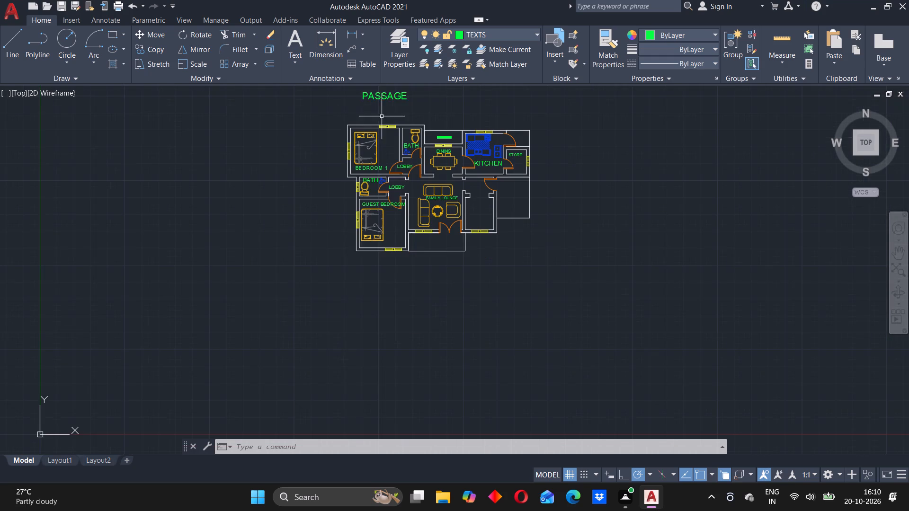
drag(382, 96, 431, 158)
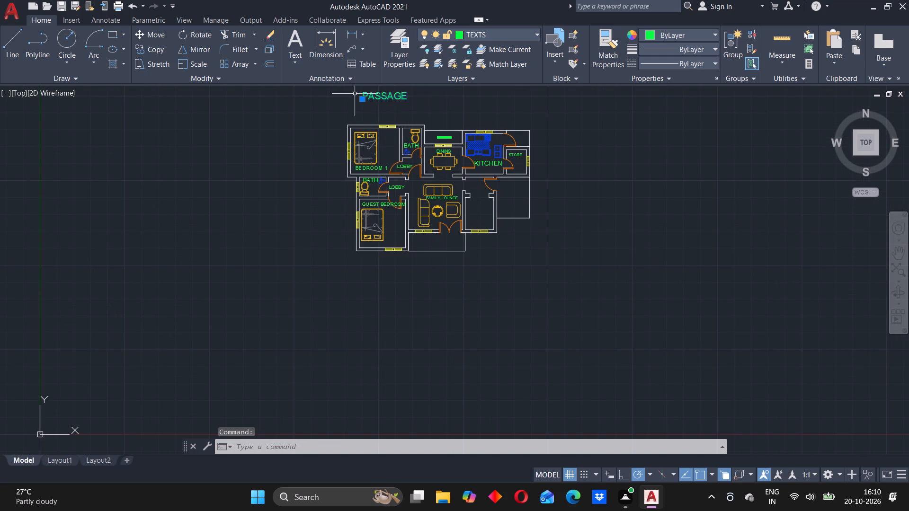
drag(362, 100, 457, 177)
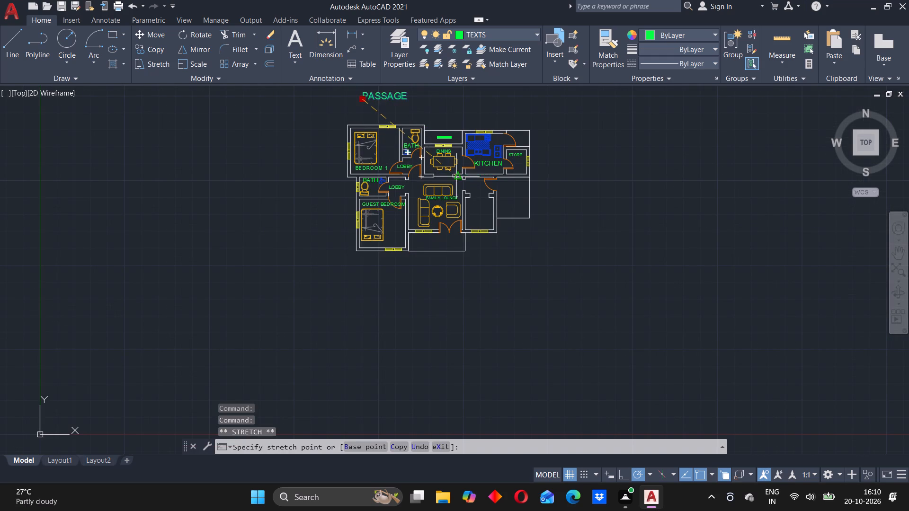
drag(457, 177, 466, 211)
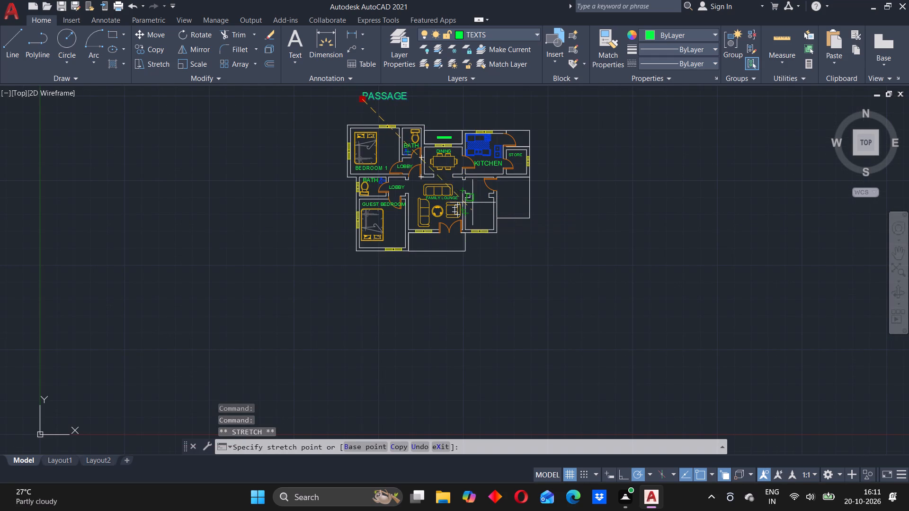
click(473, 206)
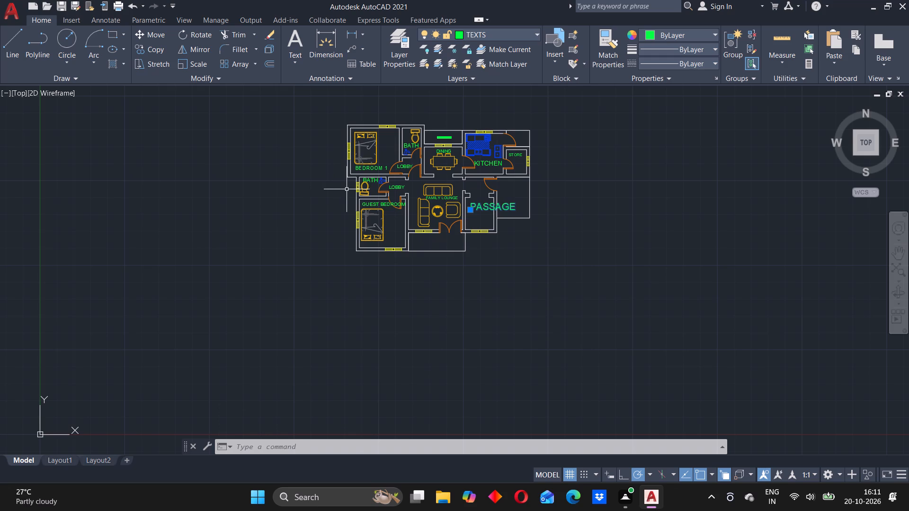
Scale the PASSAGE label down to about 60% of its size so it suits the room beside the lounge.
scroll(539, 216, down, 2)
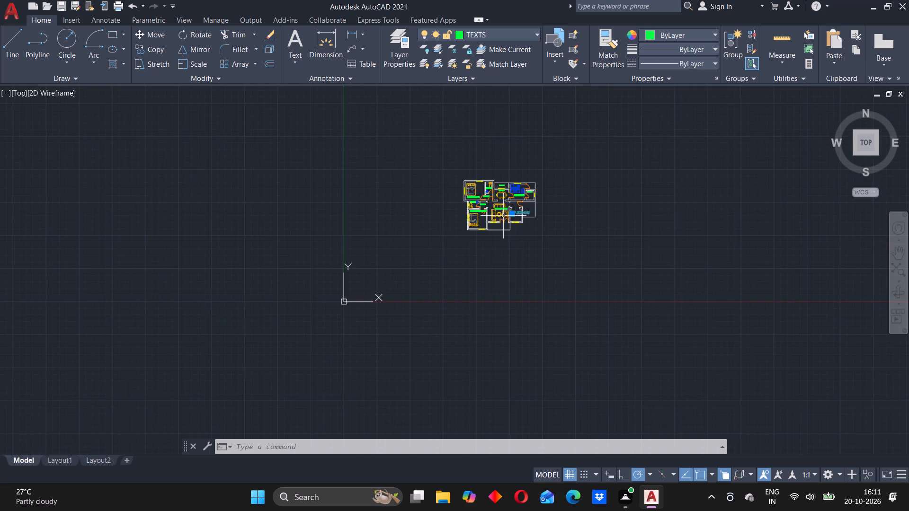
scroll(498, 216, up, 3)
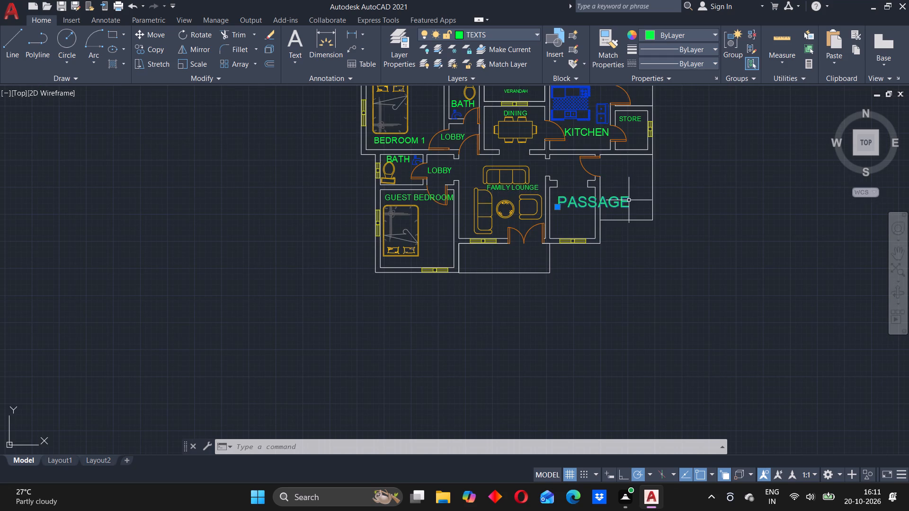
key(s)
key(c)
key(Return)
click(590, 207)
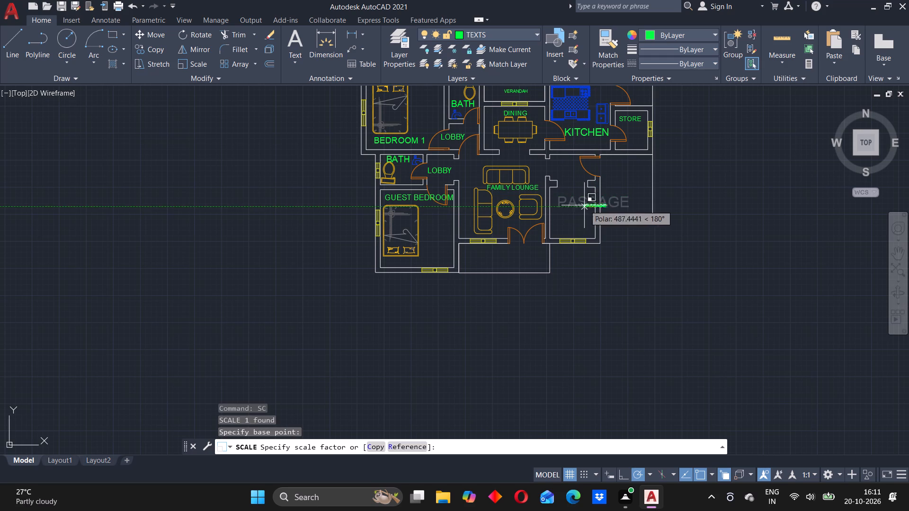
click(575, 205)
click(585, 205)
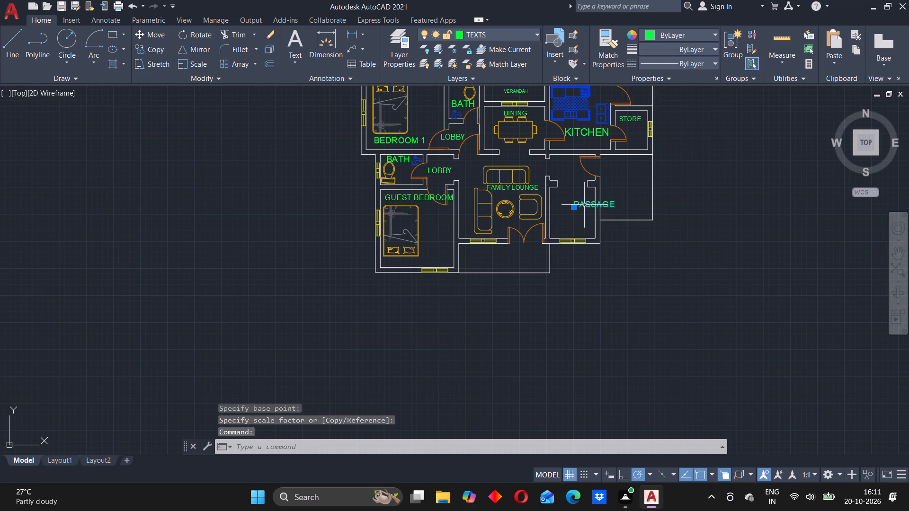
Move the PASSAGE label up and left so it sits between the walls of the room beside the lounge.
key(m)
key(Return)
click(584, 205)
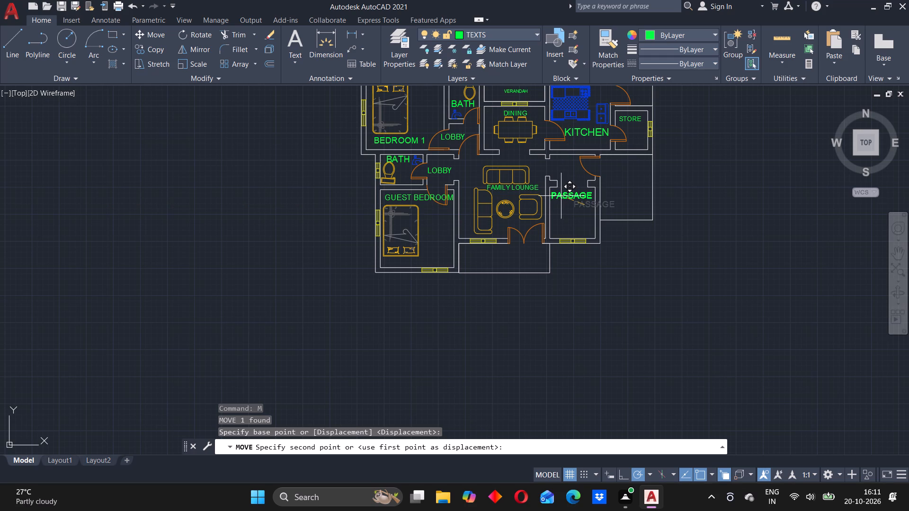
click(562, 196)
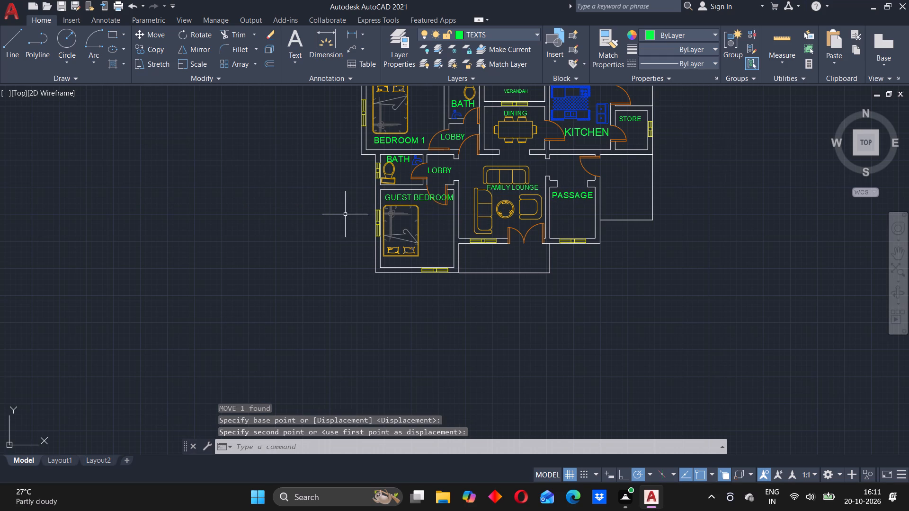
key(Escape)
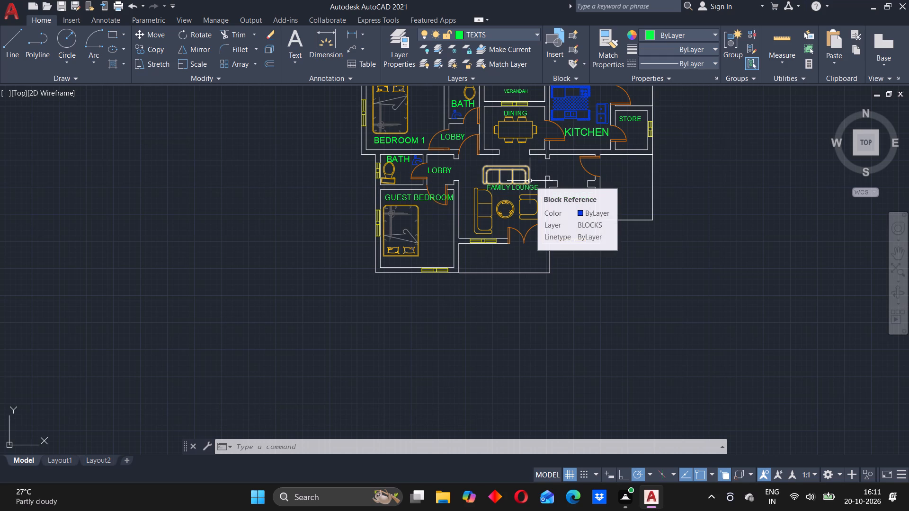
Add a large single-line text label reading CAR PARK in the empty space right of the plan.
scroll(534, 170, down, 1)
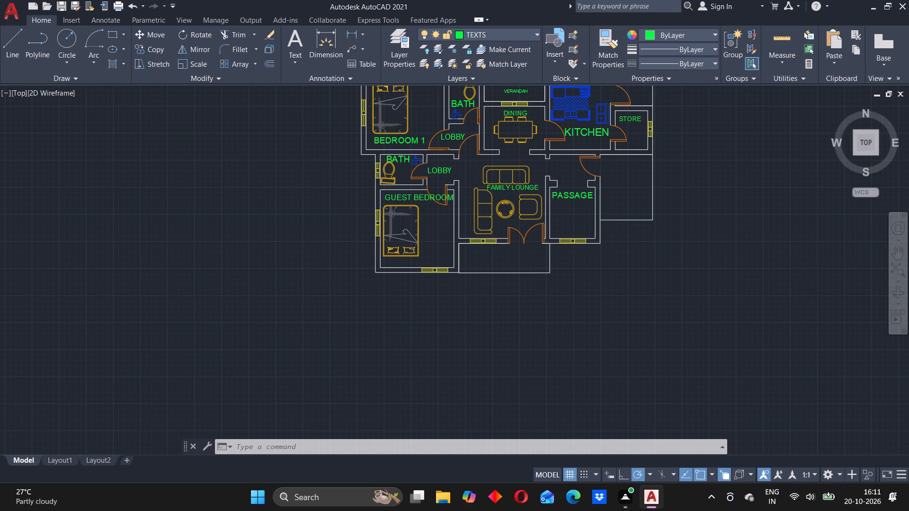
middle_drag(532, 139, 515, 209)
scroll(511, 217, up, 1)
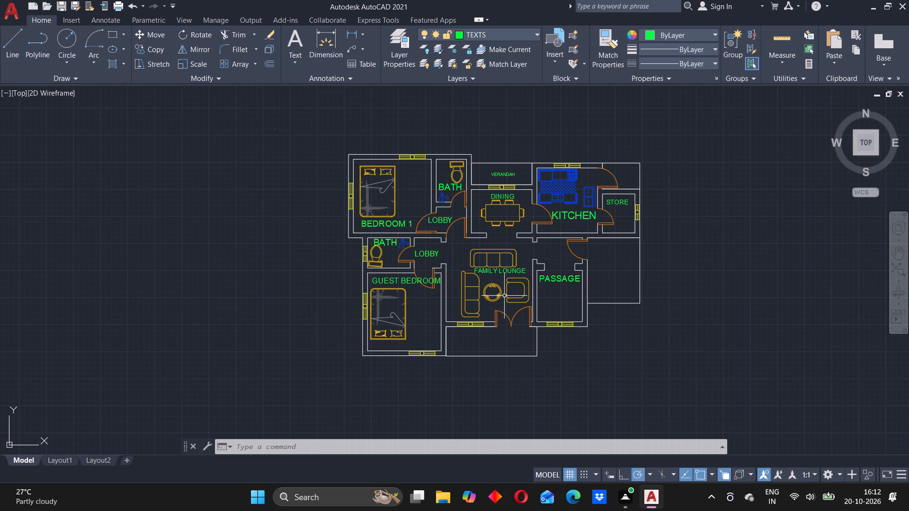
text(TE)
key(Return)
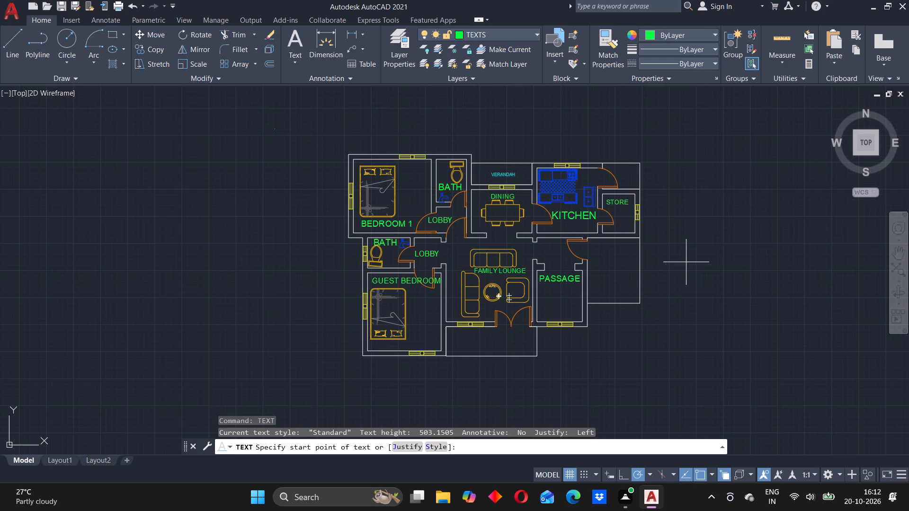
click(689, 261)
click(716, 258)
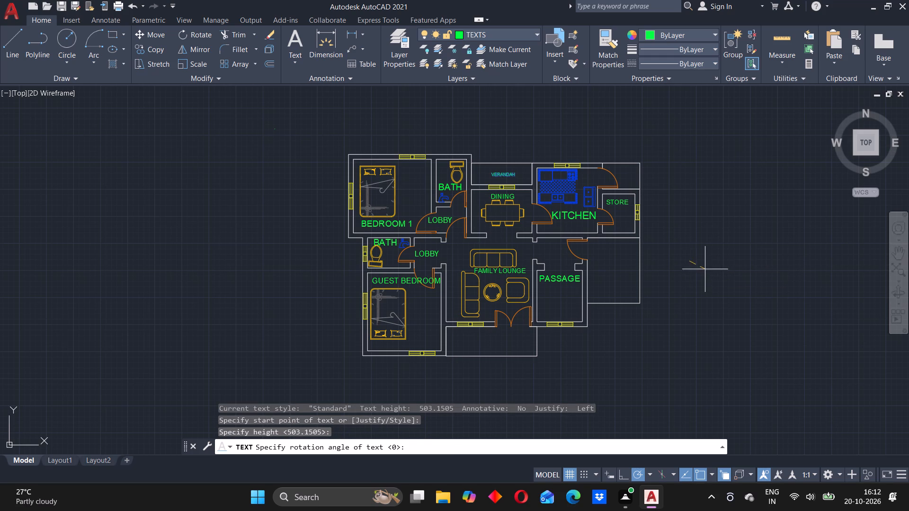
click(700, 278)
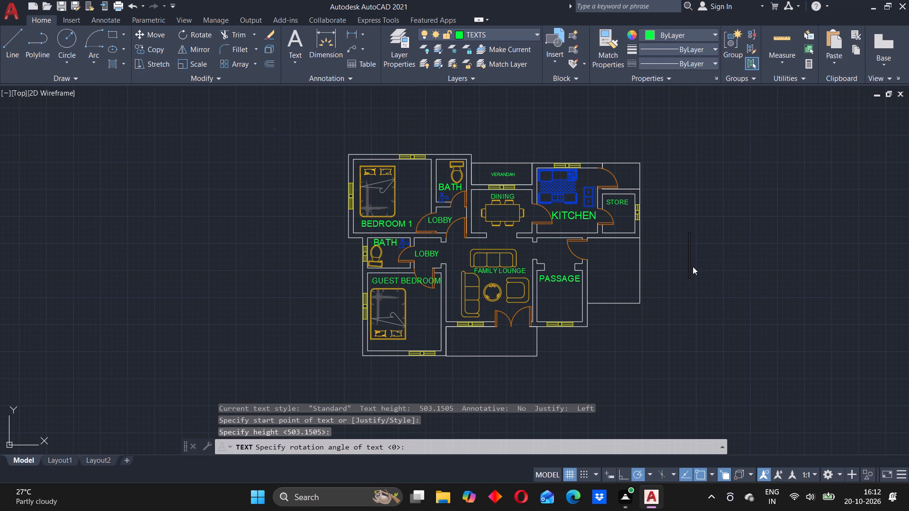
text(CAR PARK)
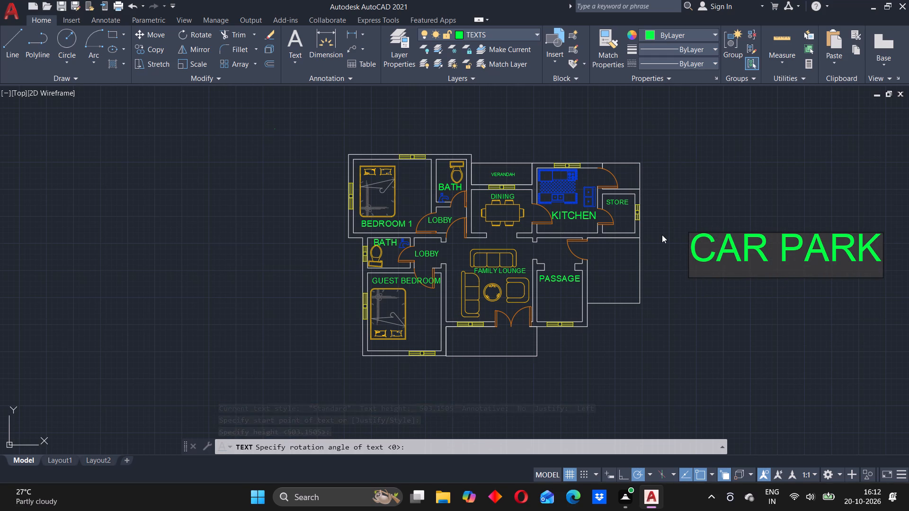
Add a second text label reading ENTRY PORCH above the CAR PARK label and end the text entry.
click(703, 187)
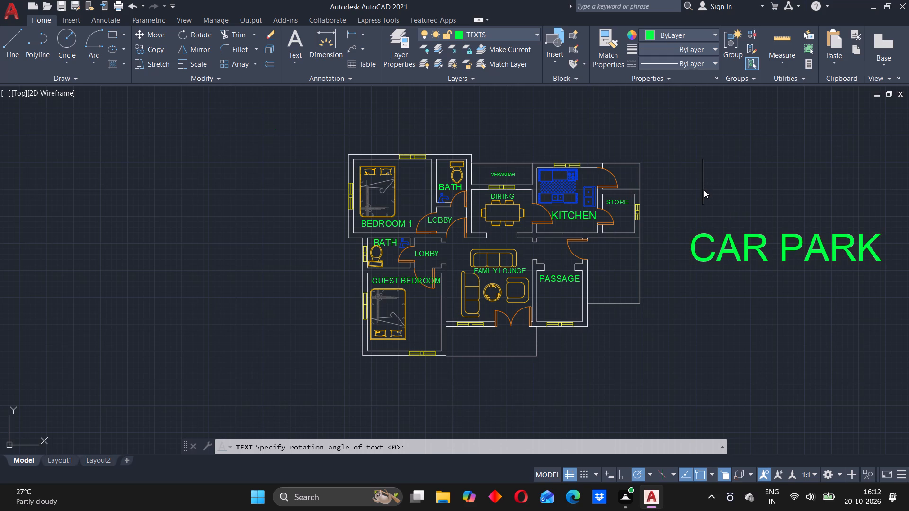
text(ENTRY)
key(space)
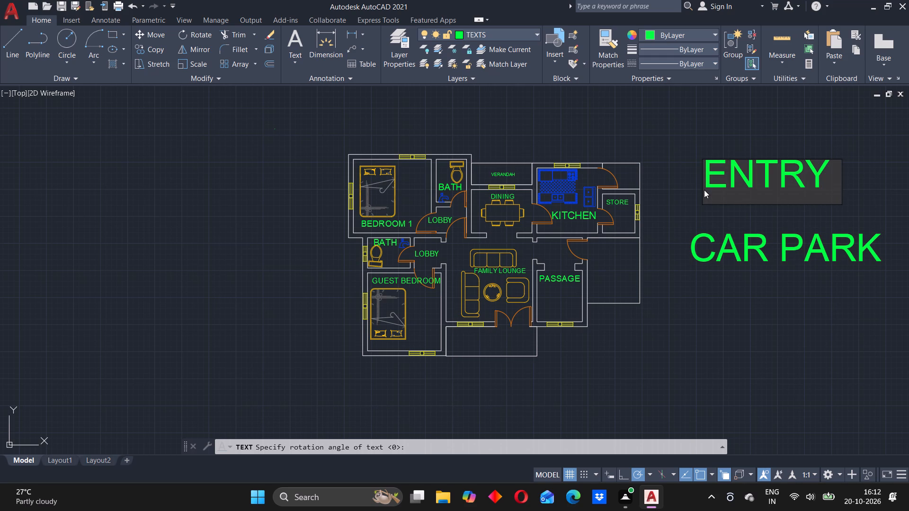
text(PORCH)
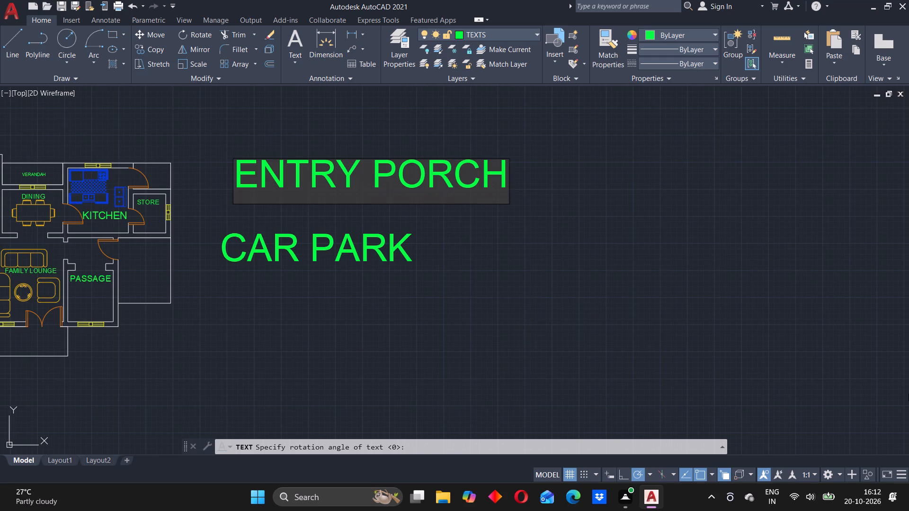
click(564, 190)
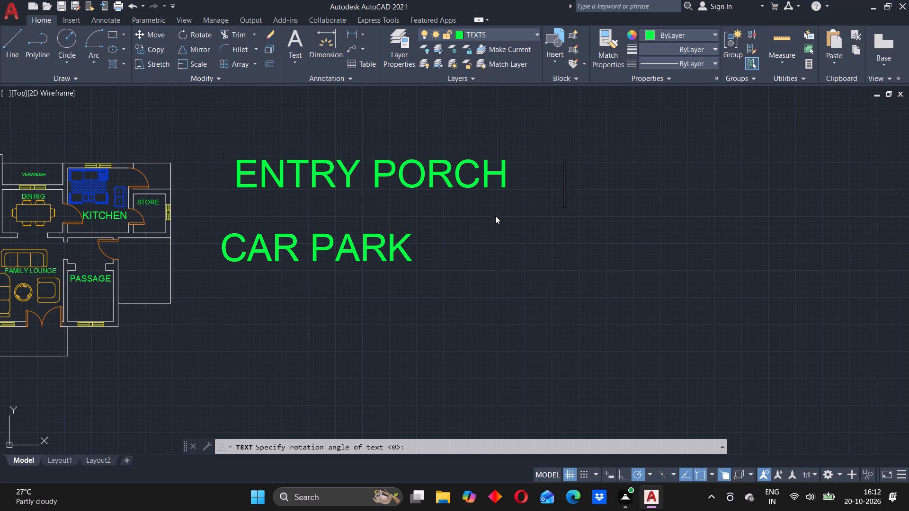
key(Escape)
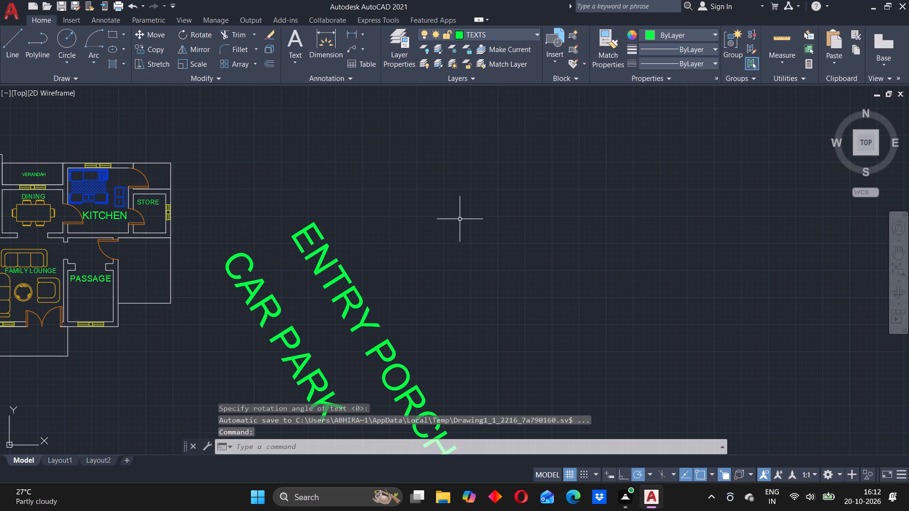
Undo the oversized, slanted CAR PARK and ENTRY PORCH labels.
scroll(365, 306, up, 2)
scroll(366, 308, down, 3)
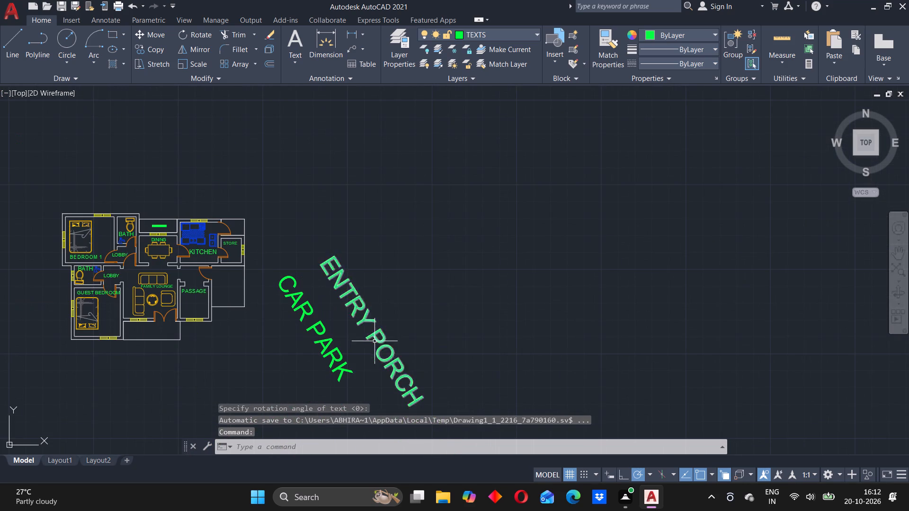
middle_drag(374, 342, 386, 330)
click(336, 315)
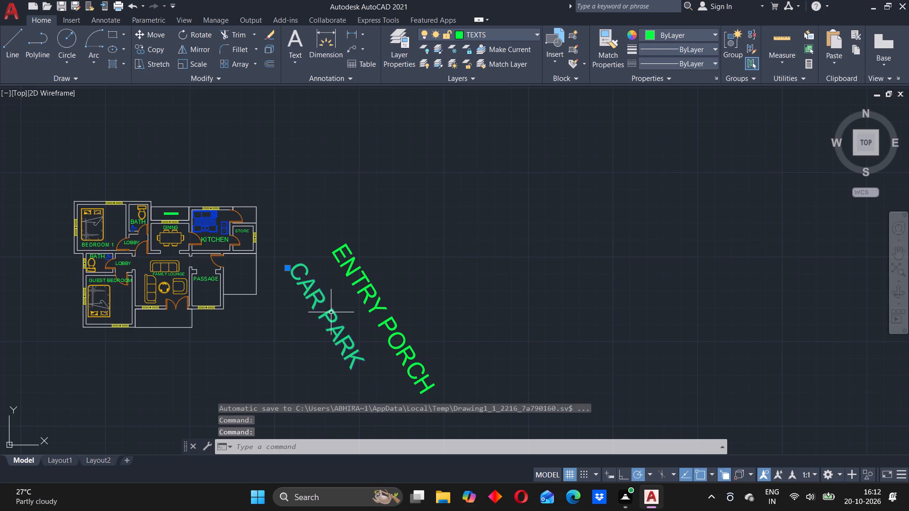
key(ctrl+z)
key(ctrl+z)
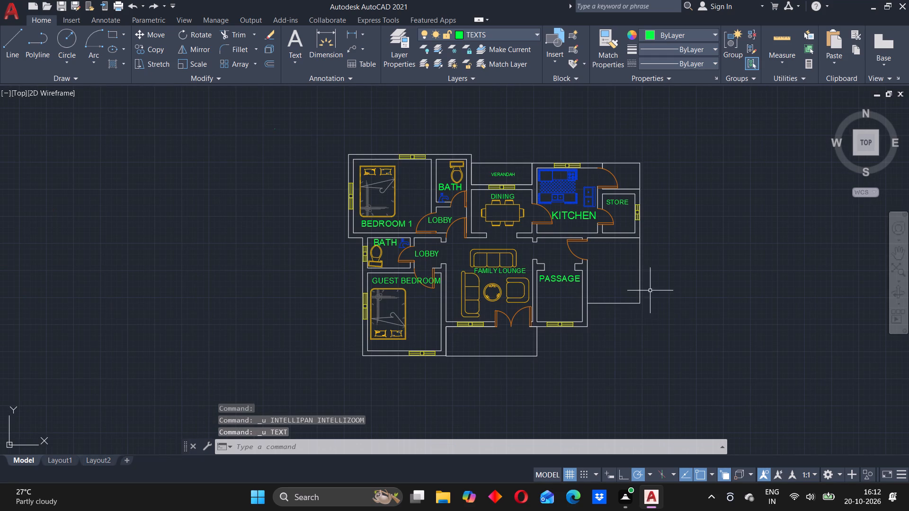
Add a small horizontal text label reading CAR PARK in the empty space right of the plan.
text(te)
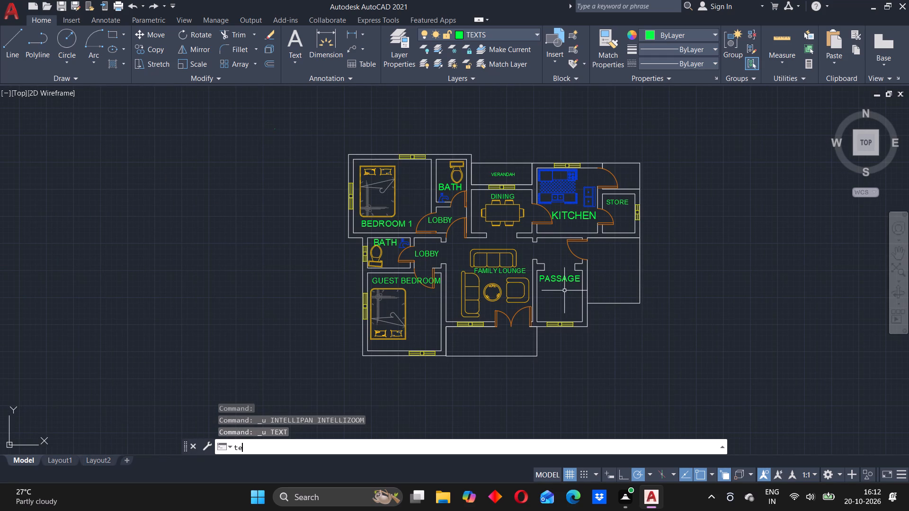
key(Return)
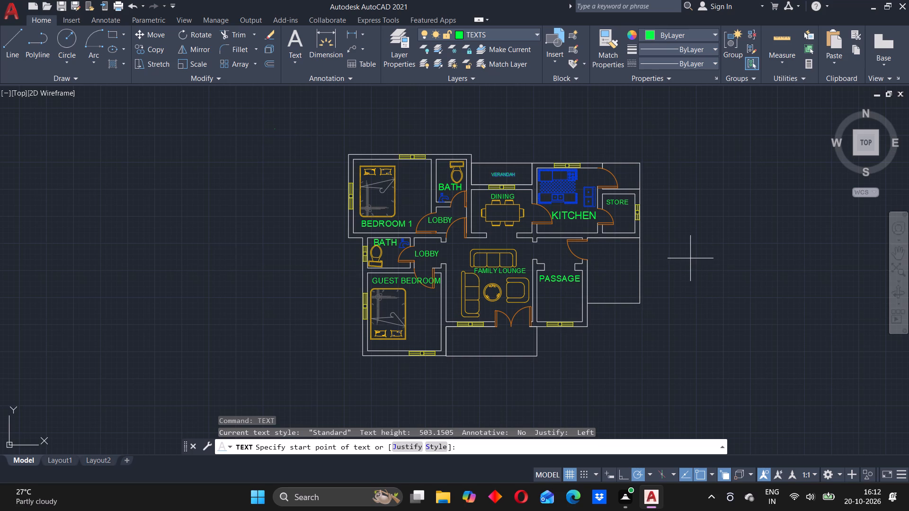
click(689, 258)
click(695, 257)
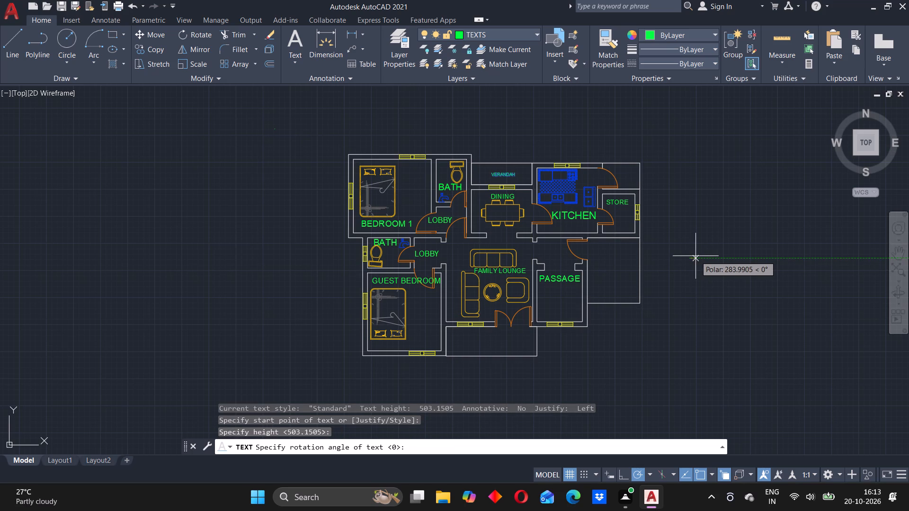
click(695, 256)
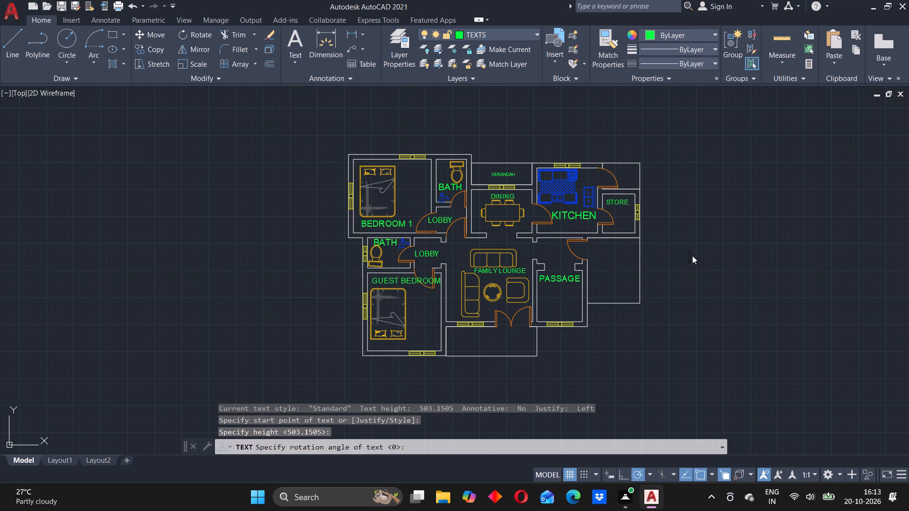
text(CAR PARK)
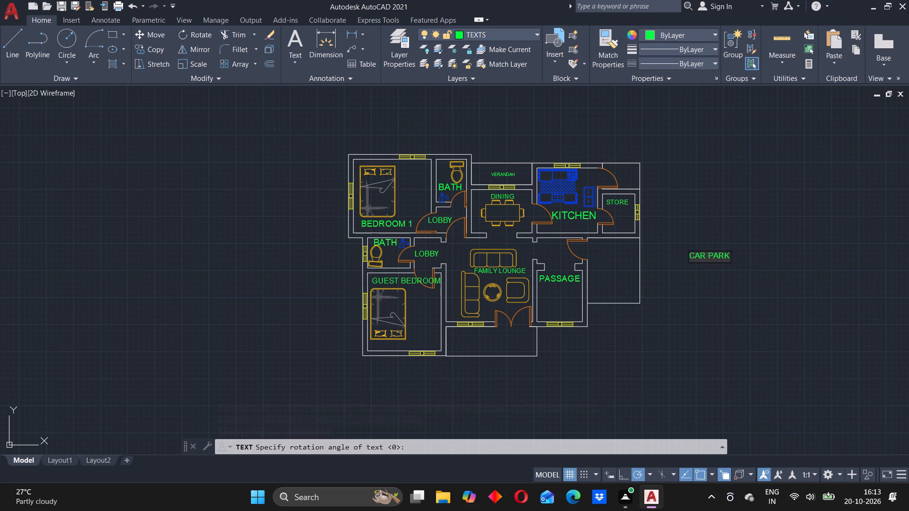
Add a horizontal single-line text label reading ENTRY PORCH in the empty space just below the CAR PARK label.
click(704, 282)
text(entry porch)
key(BackSpace)
key(BackSpace)
key(BackSpace)
key(BackSpace)
key(BackSpace)
key(BackSpace)
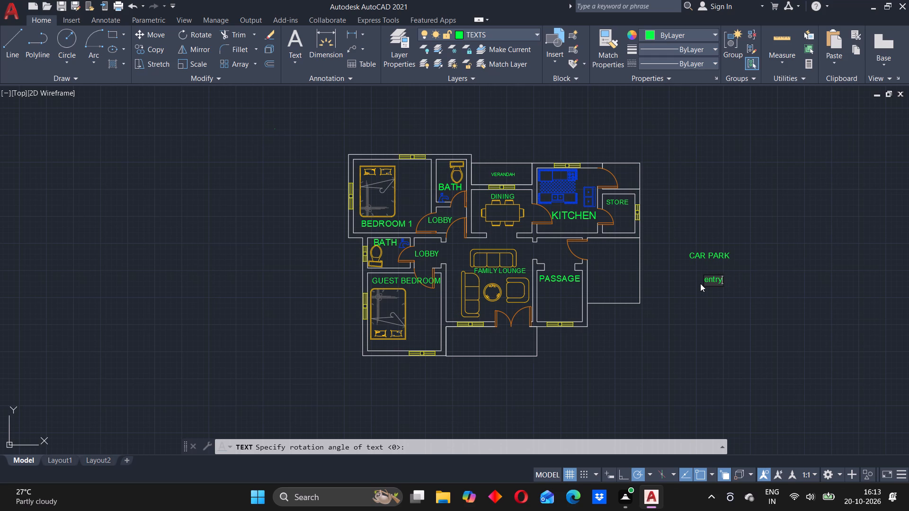
key(BackSpace)
key(BackSpace)
key(BackSpace)
key(BackSpace)
key(BackSpace)
key(e)
text(NTRY POR)
key(space)
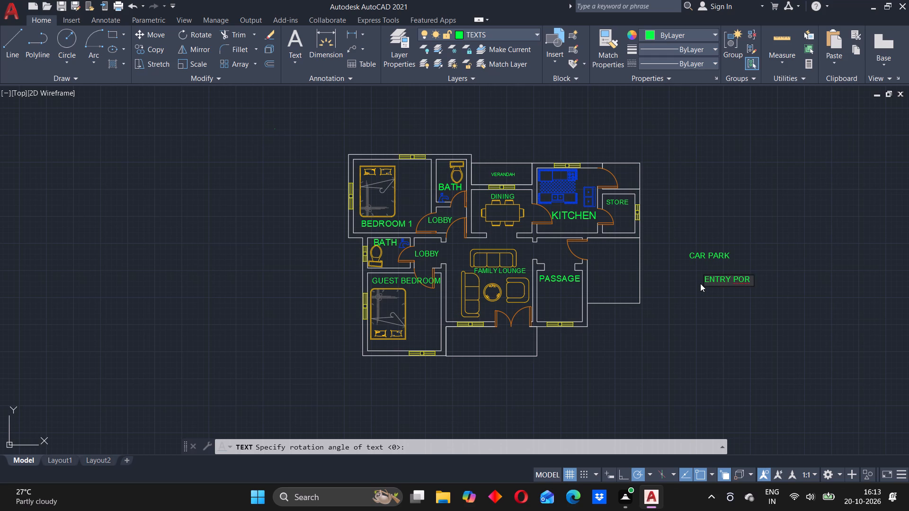
key(BackSpace)
text(CH)
Add a text label reading YARD just below the ENTRY PORCH label.
click(762, 301)
key(y)
text(ARD)
Add a text label reading GROUND FLOOR PLAN below the YARD label and end the text entry.
click(732, 327)
text(GROUN)
text(D FLOO)
text(R PLAN)
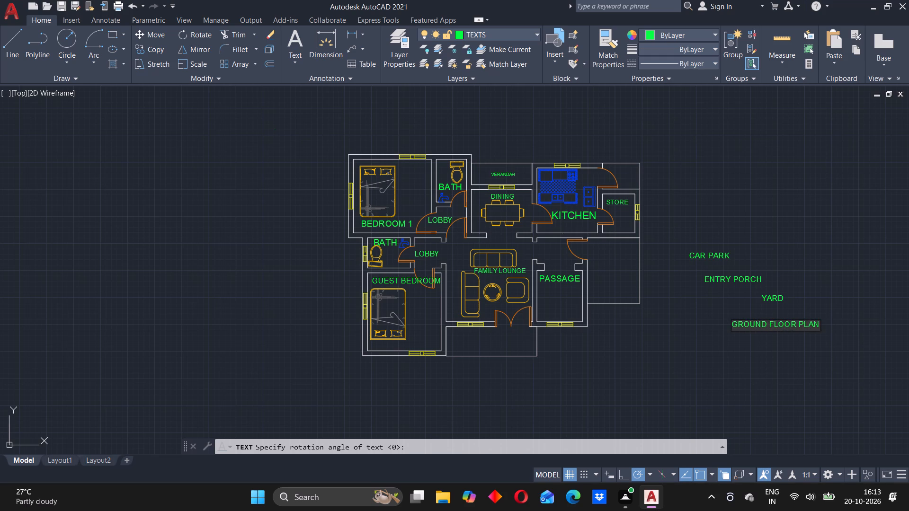
click(719, 355)
key(Escape)
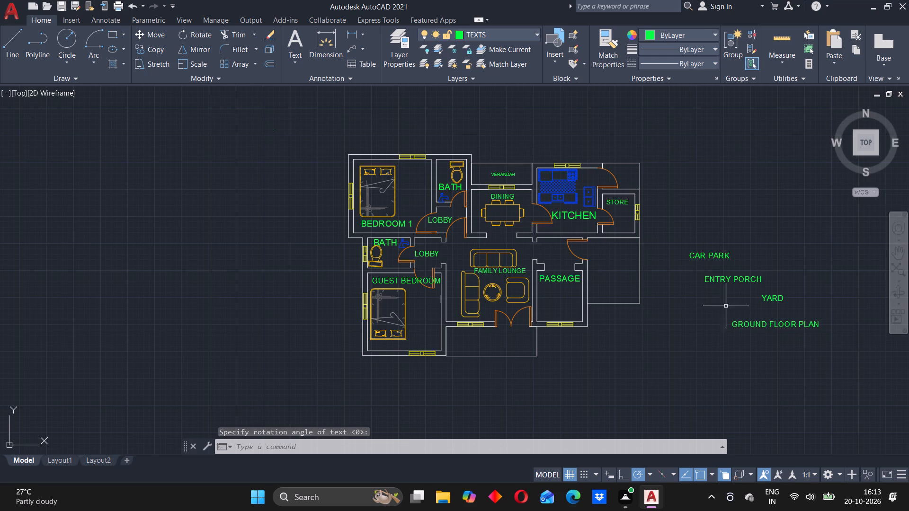
Move the CAR PARK label into the open rectangular area on the plan's east side, below the store.
click(709, 254)
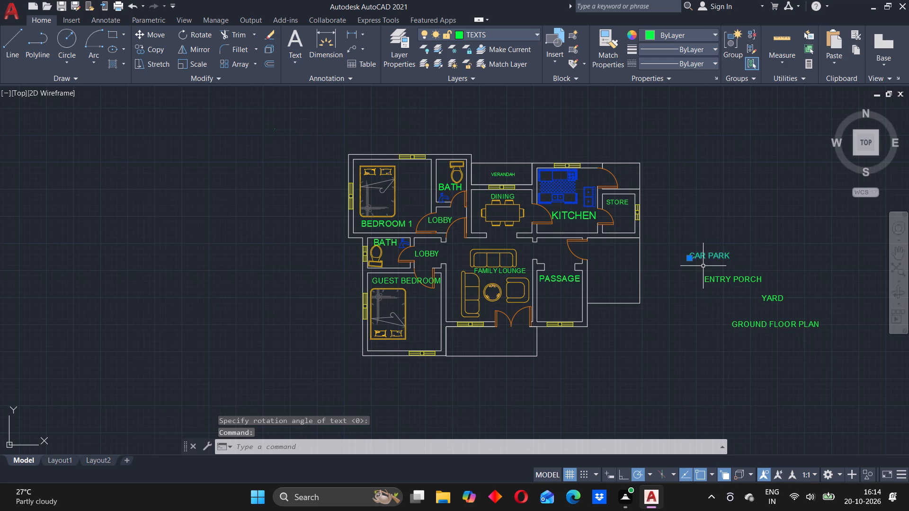
key(m)
key(Return)
click(708, 258)
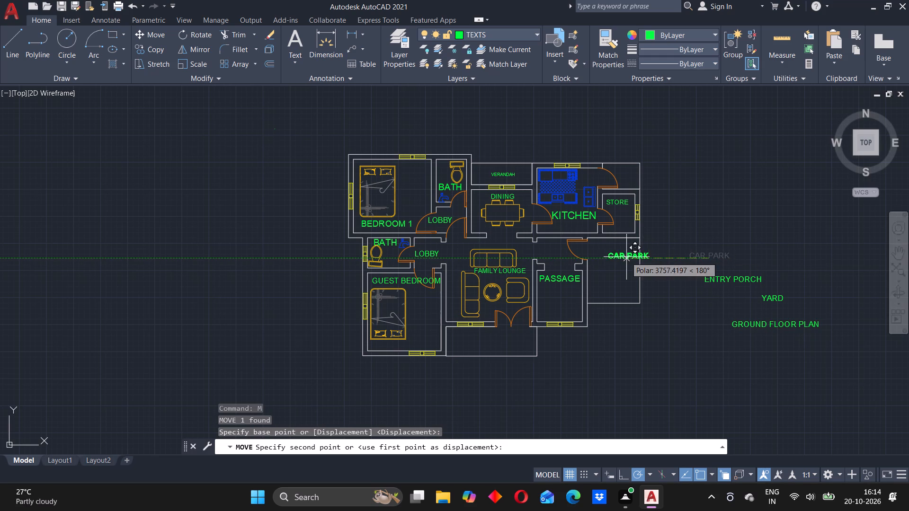
click(614, 254)
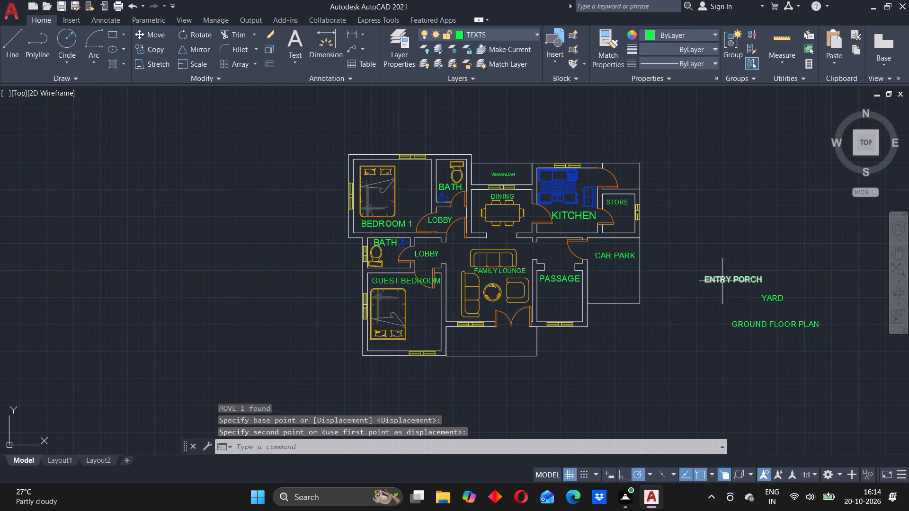
Move the ENTRY PORCH label into the rectangle in front of the family lounge's double door.
click(731, 280)
key(m)
key(Return)
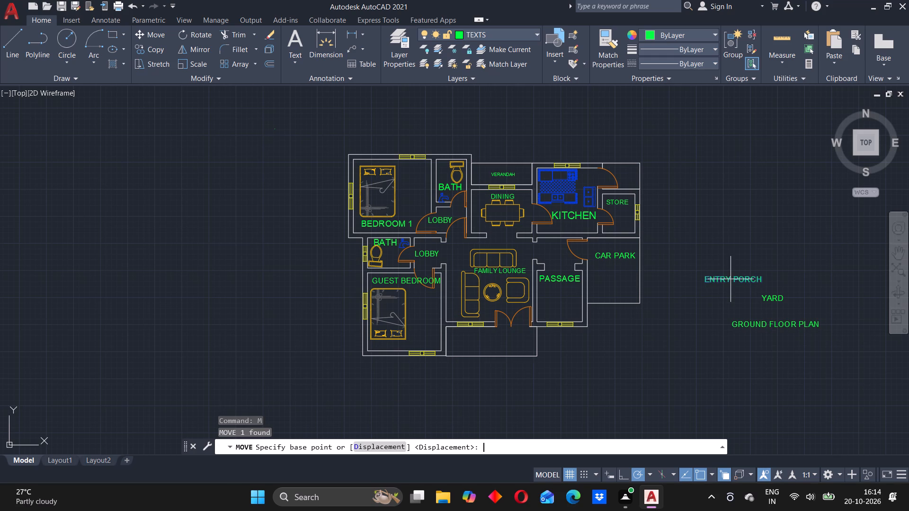
click(731, 279)
click(733, 278)
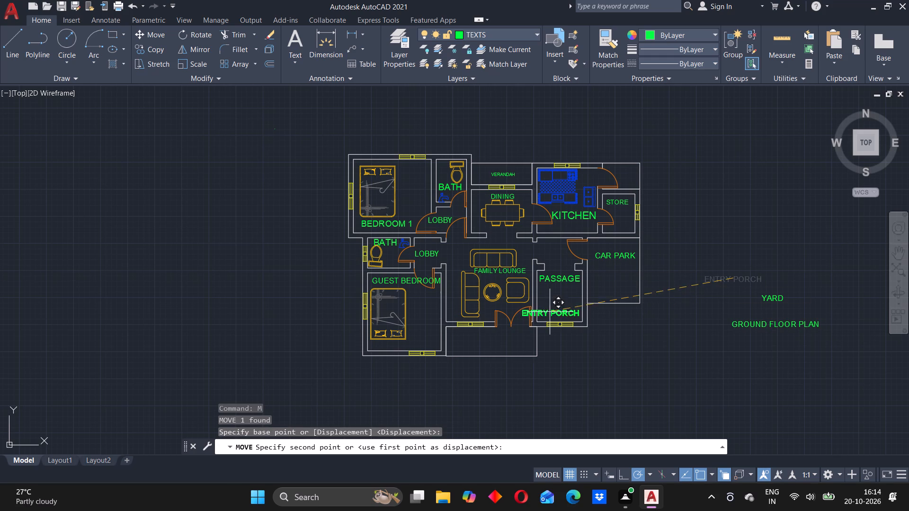
click(490, 340)
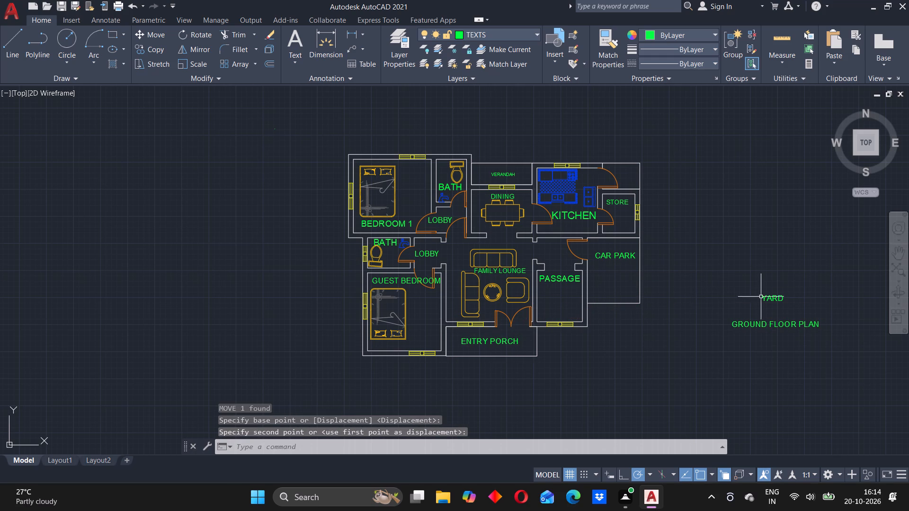
Move the YARD label into the small corner space above the store, beside the kitchen door.
click(764, 296)
key(m)
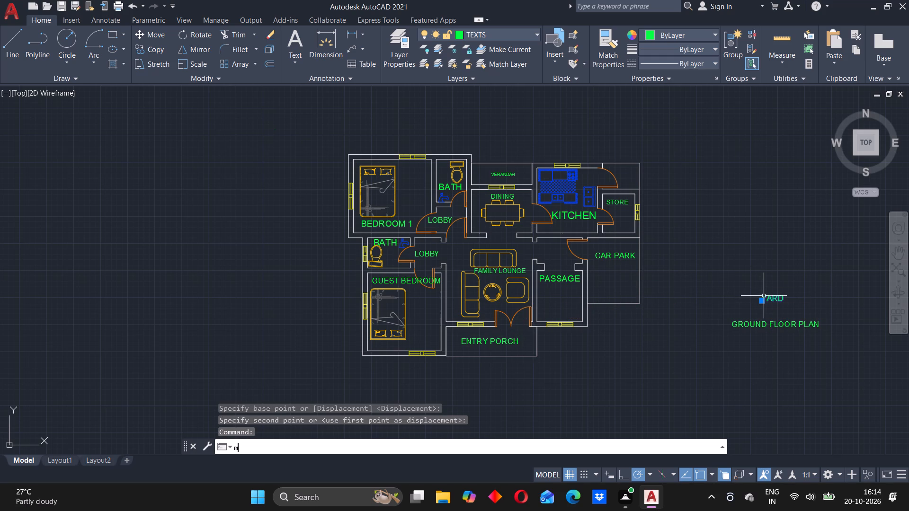
key(Return)
click(769, 301)
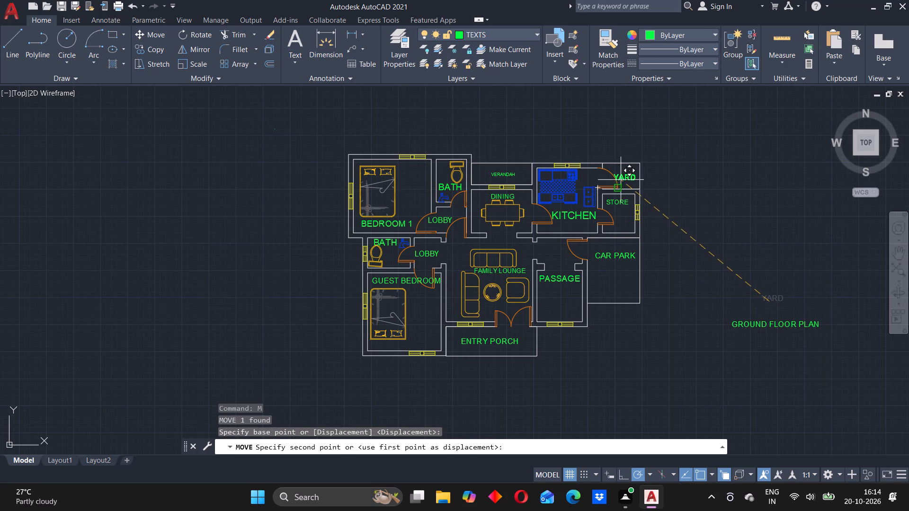
click(622, 174)
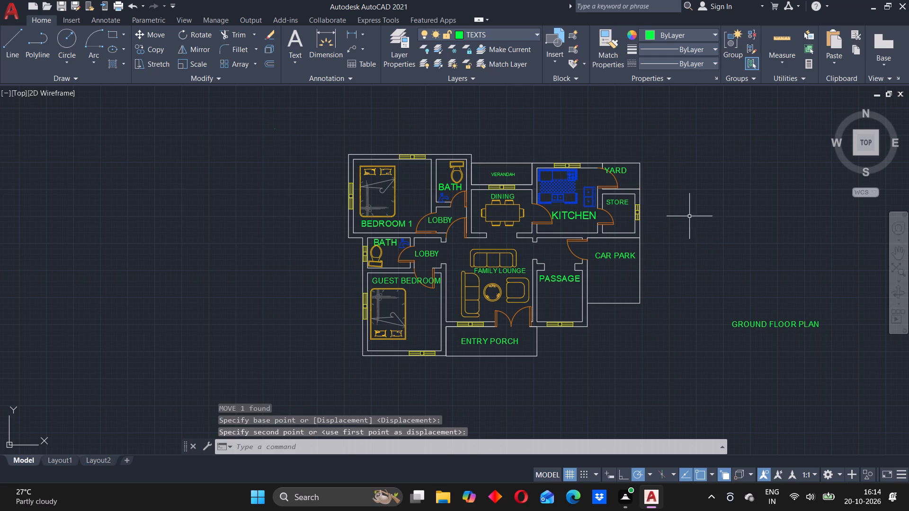
Move the GROUND FLOOR PLAN title to the empty space beneath the entry porch.
click(772, 324)
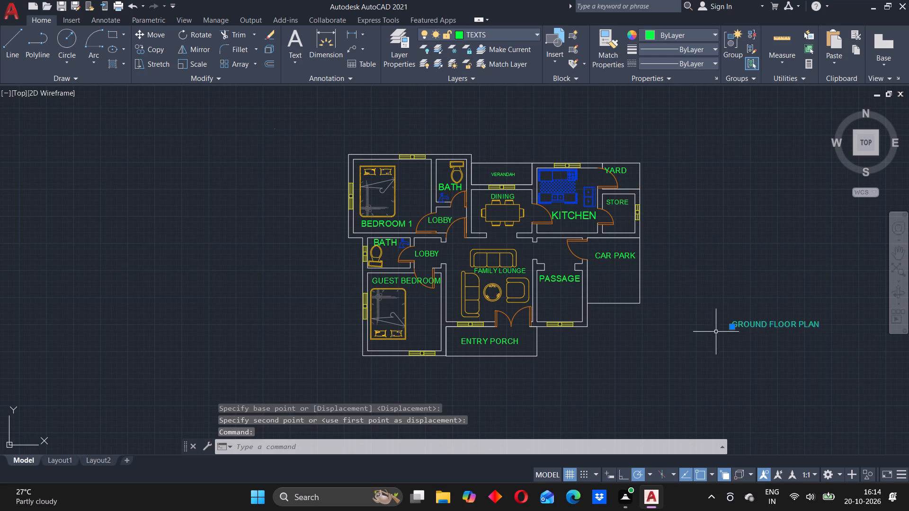
click(730, 328)
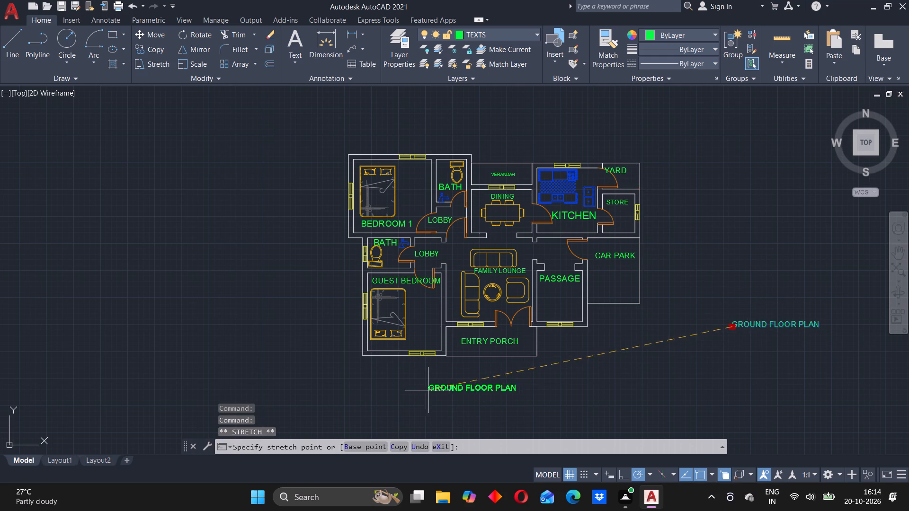
click(424, 389)
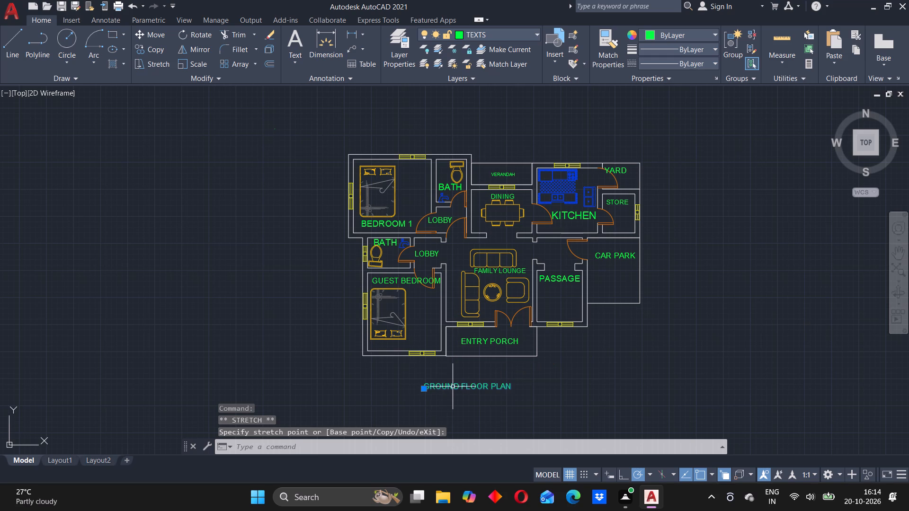
Scale the GROUND FLOOR PLAN title up to about twice its size.
text(sc)
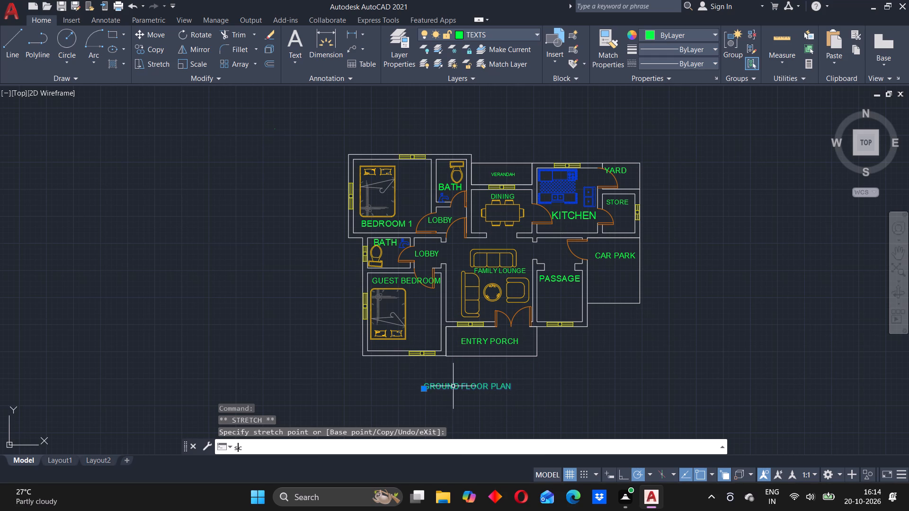
key(Return)
click(544, 396)
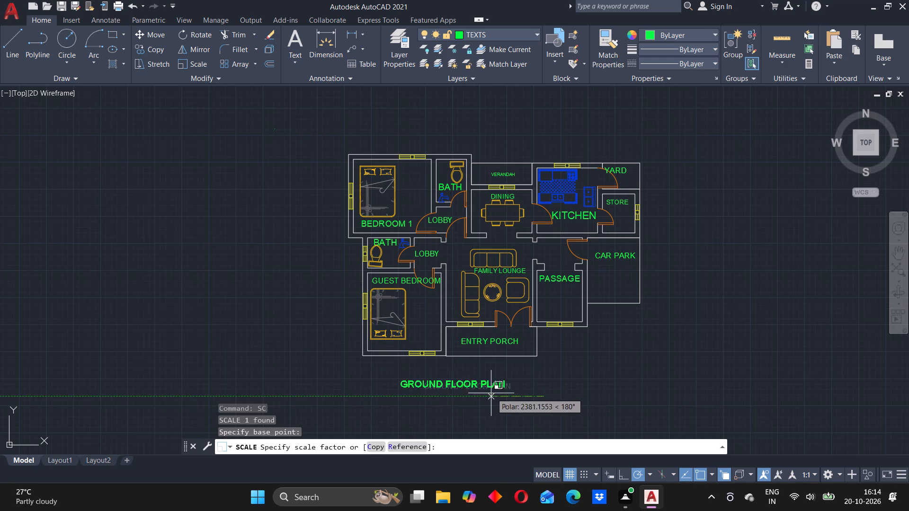
click(456, 402)
Shift the enlarged GROUND FLOOR PLAN title horizontally until it sits roughly centred beneath the plan, and clear the selection.
click(404, 379)
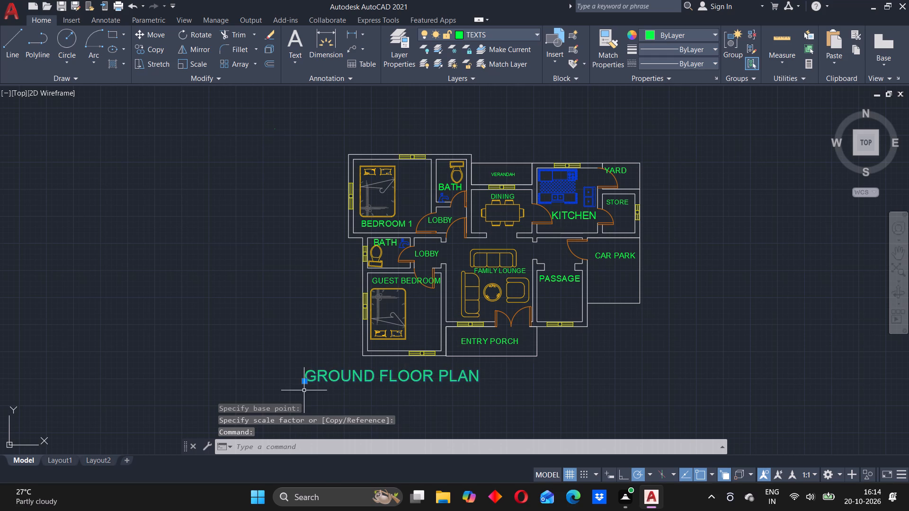
drag(306, 380, 391, 380)
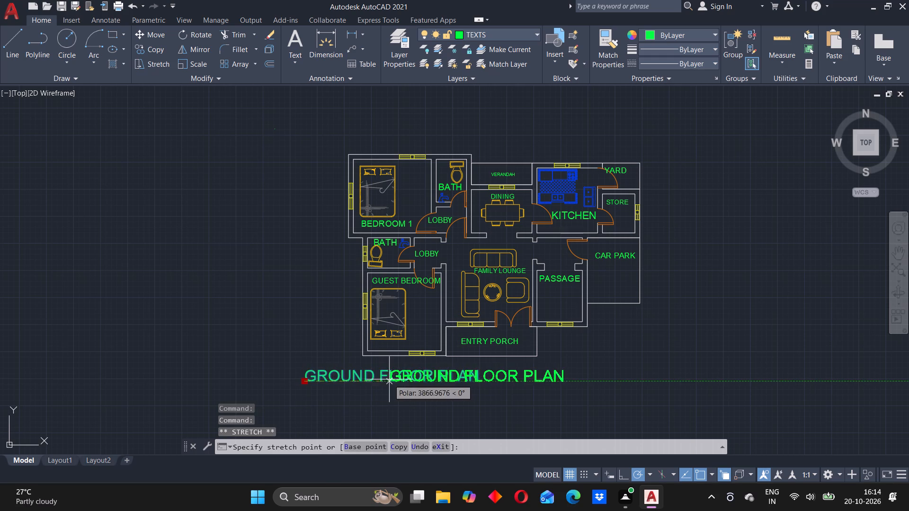
drag(391, 380, 407, 384)
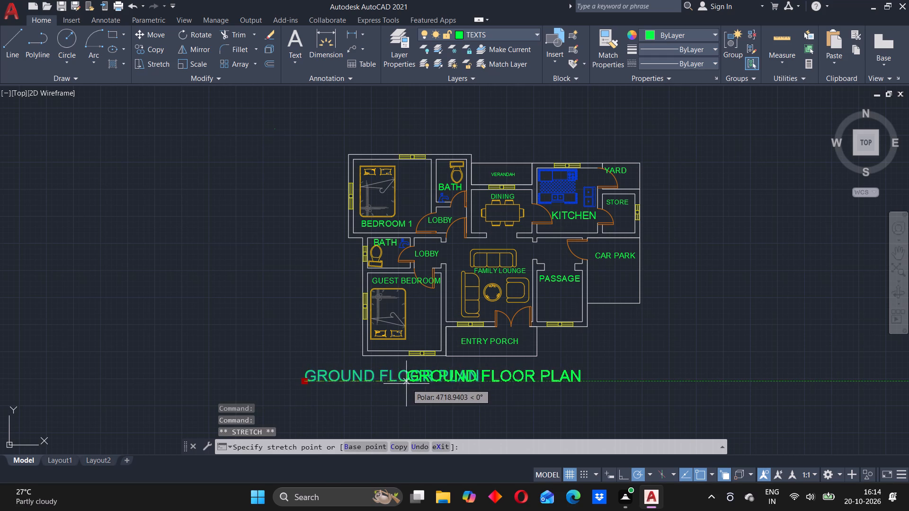
click(398, 381)
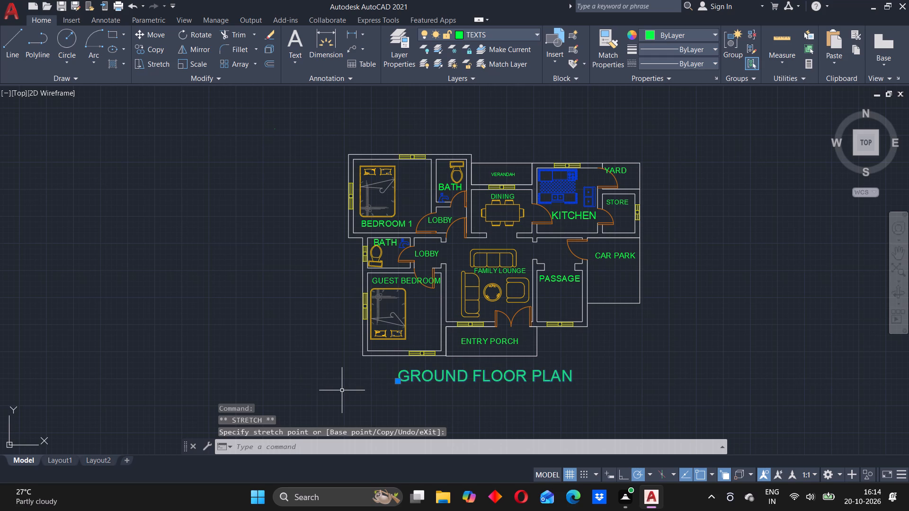
click(328, 344)
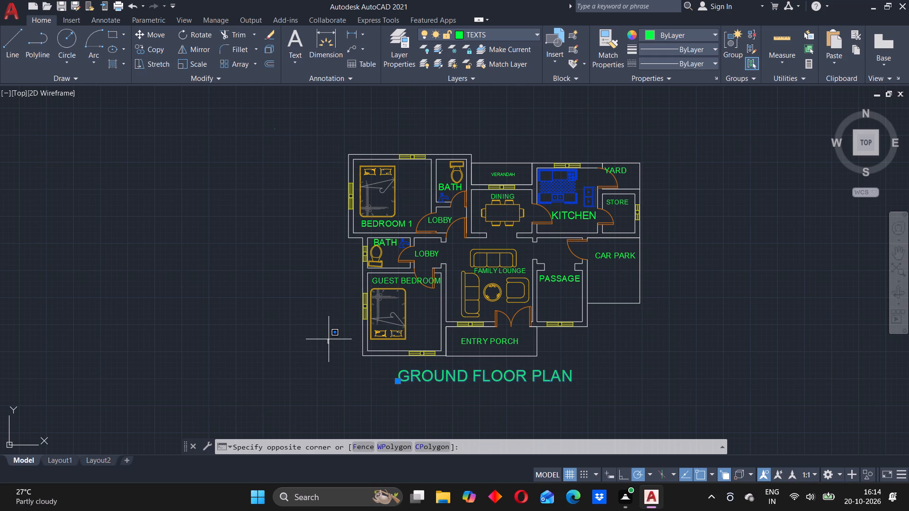
key(Escape)
key(Escape)
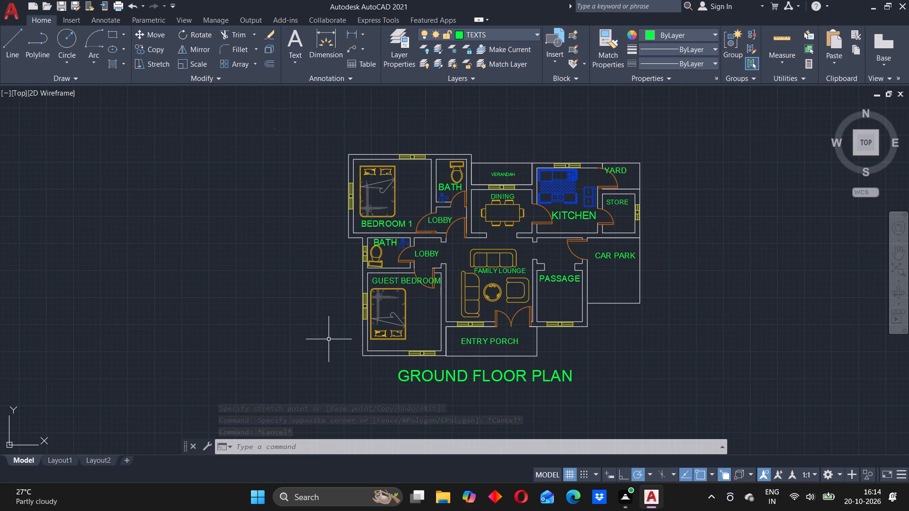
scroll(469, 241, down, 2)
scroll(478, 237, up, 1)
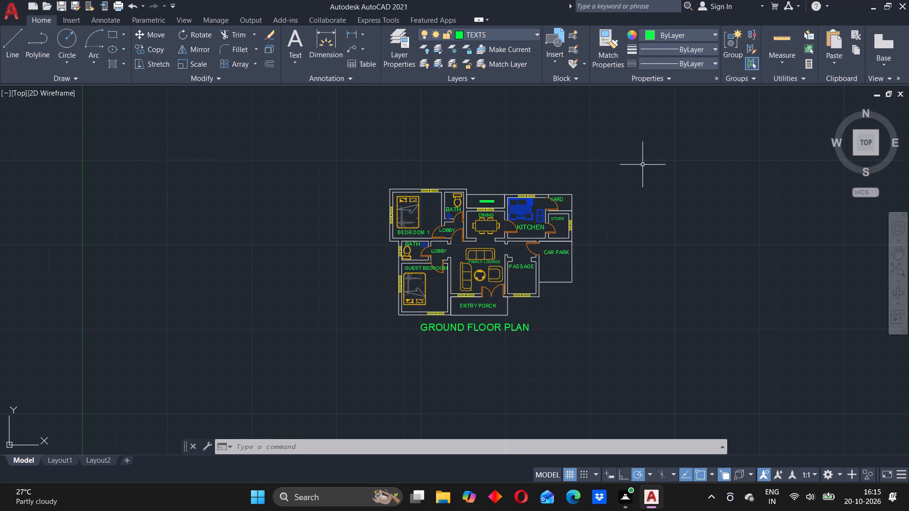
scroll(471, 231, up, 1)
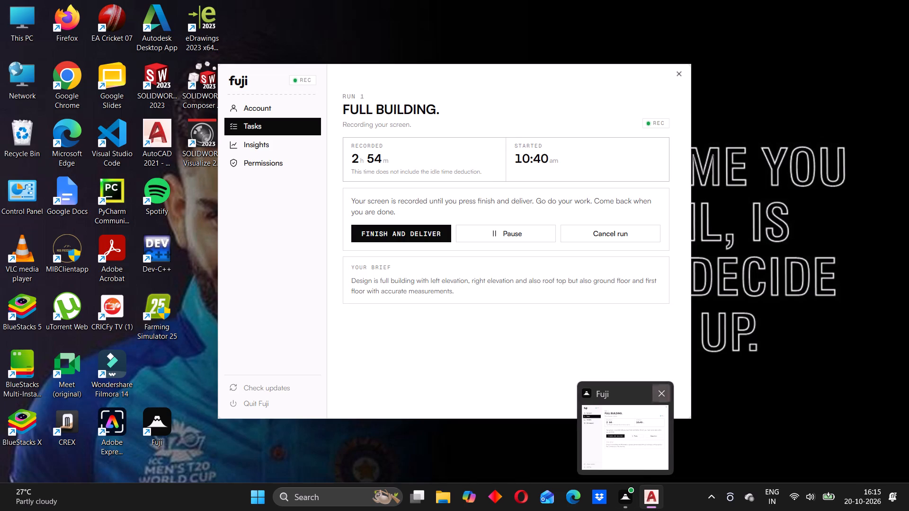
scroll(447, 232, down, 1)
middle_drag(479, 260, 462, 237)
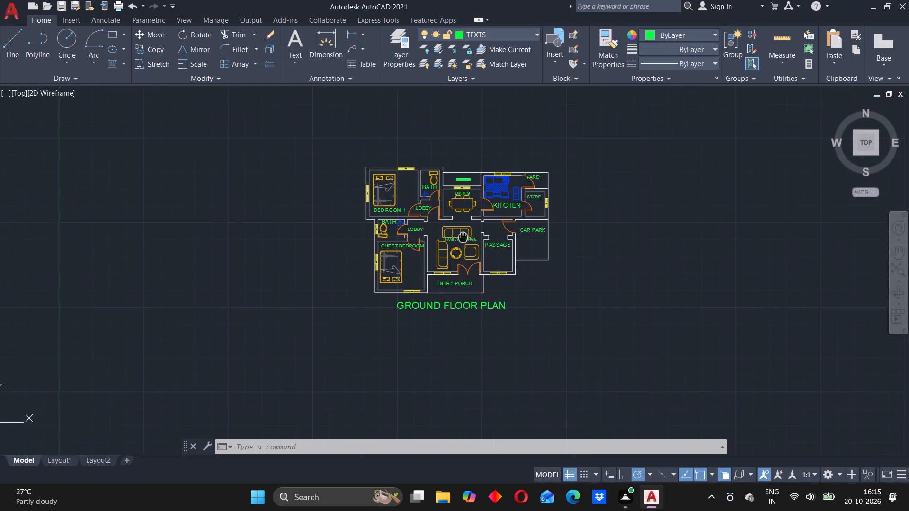
Move the CAR PARK label straight down about 671 units to the middle of the car park, and clear the selection.
middle_drag(462, 237, 462, 235)
scroll(448, 225, up, 2)
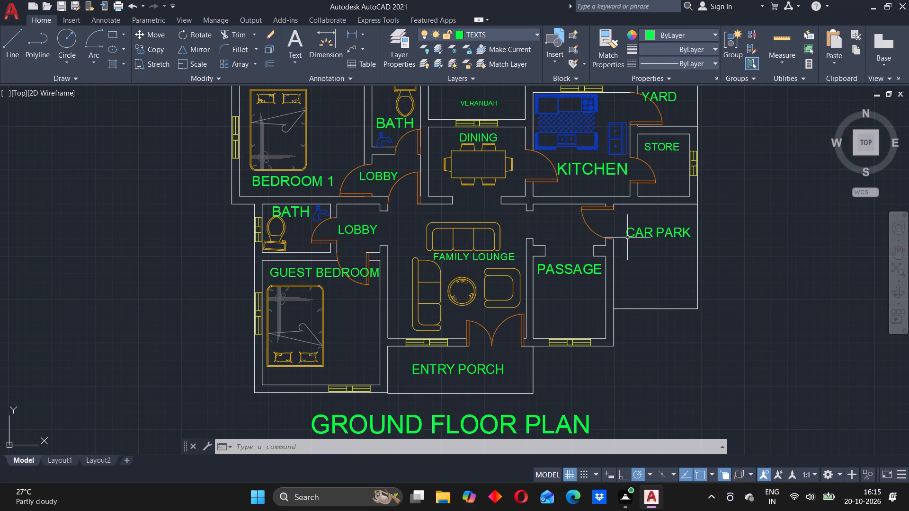
click(654, 236)
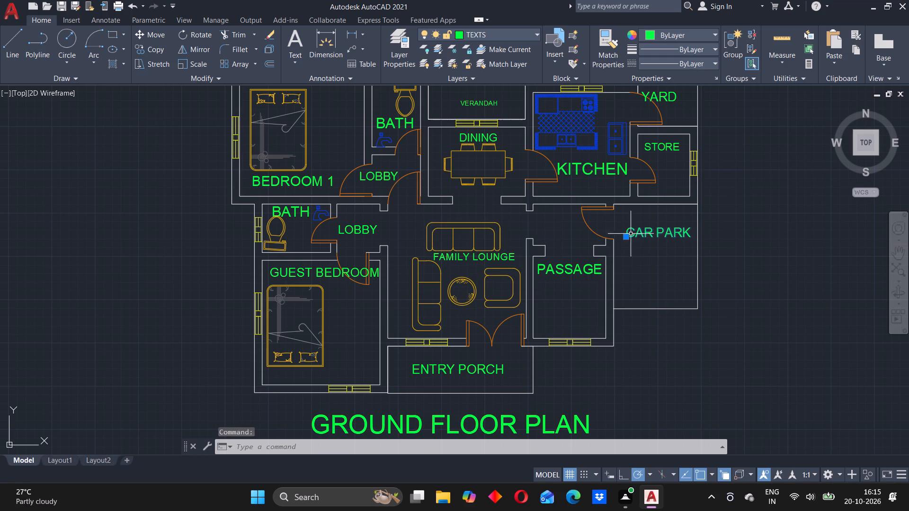
click(628, 237)
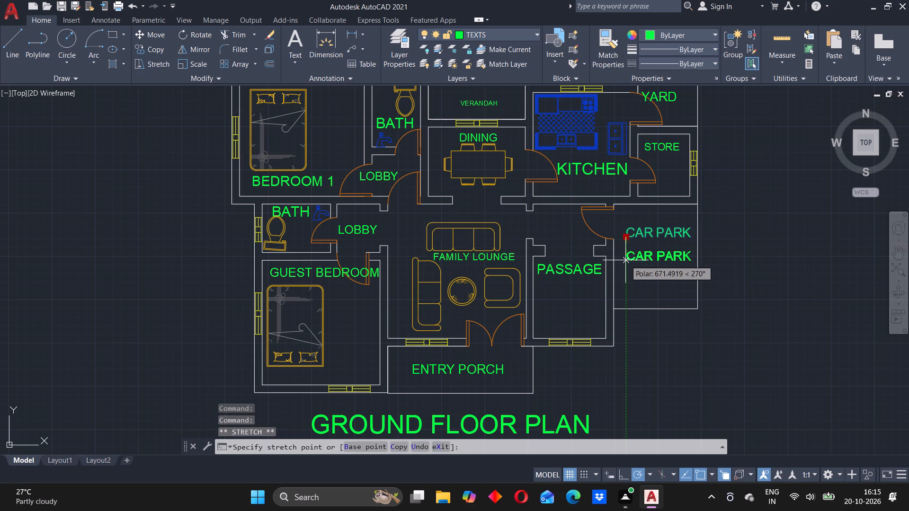
click(625, 260)
click(737, 231)
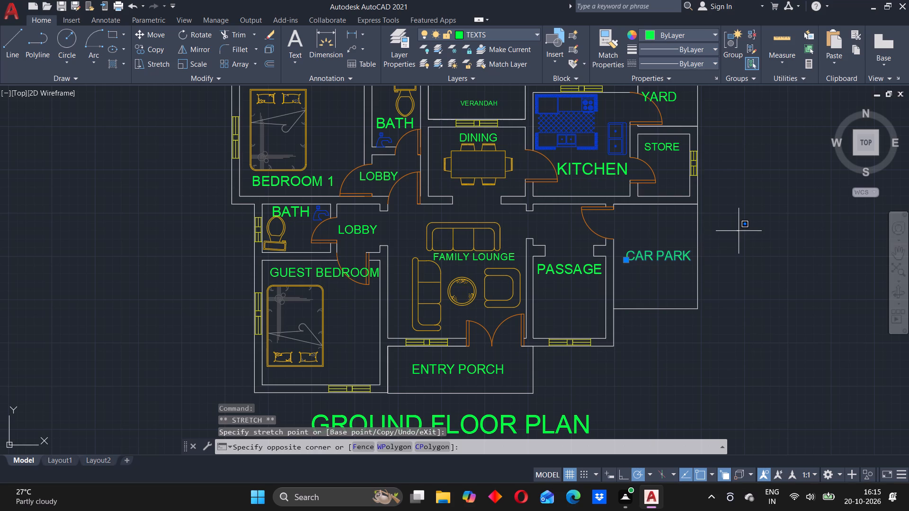
key(Escape)
key(Escape)
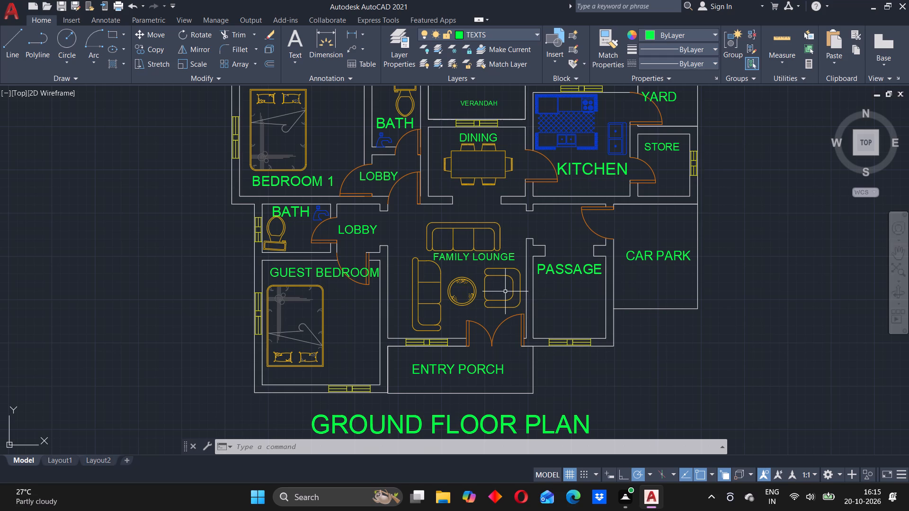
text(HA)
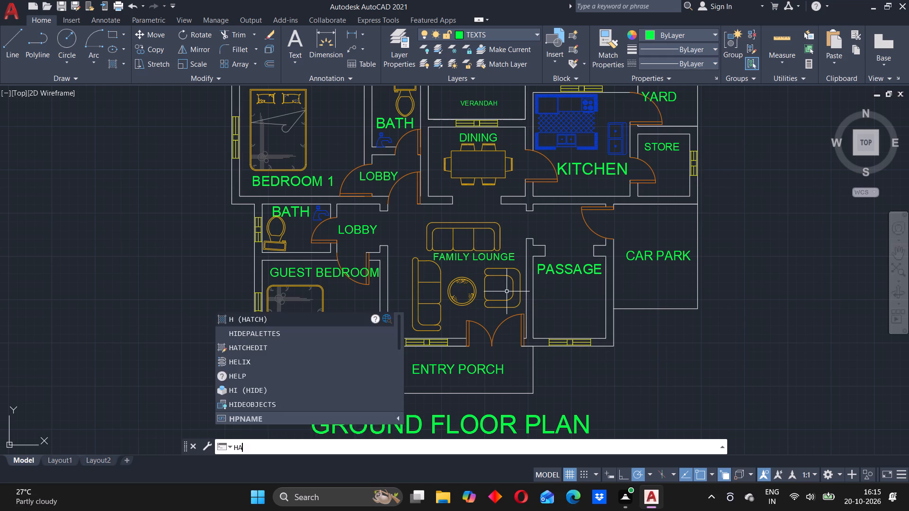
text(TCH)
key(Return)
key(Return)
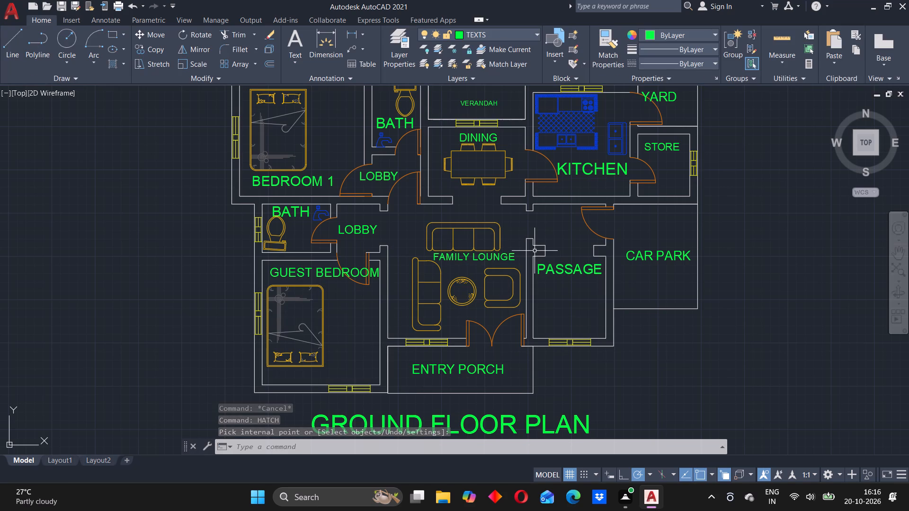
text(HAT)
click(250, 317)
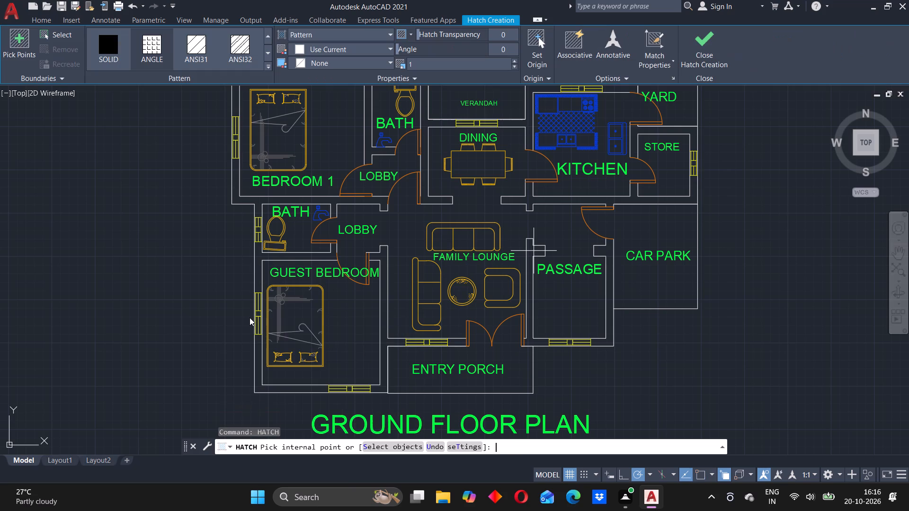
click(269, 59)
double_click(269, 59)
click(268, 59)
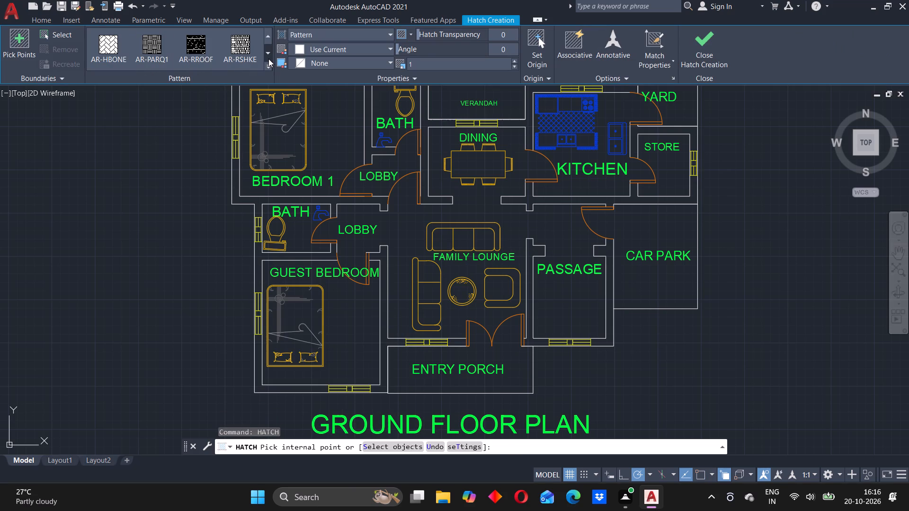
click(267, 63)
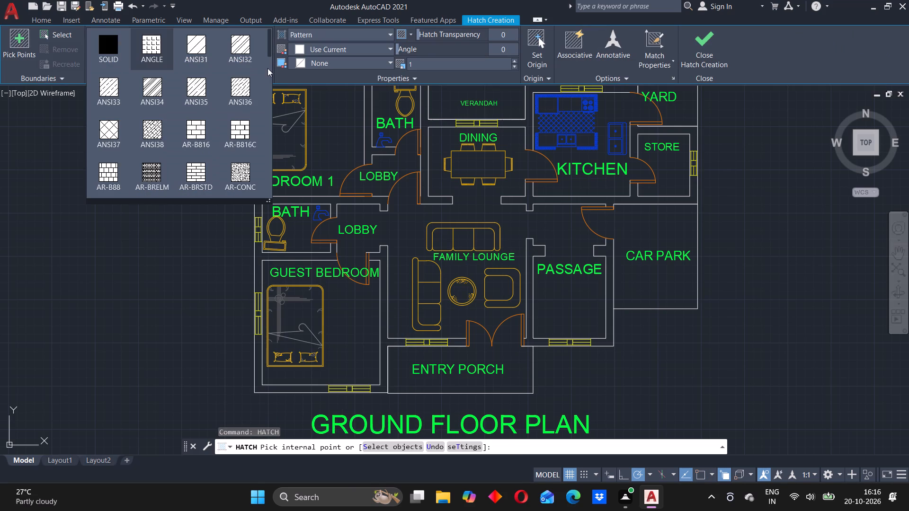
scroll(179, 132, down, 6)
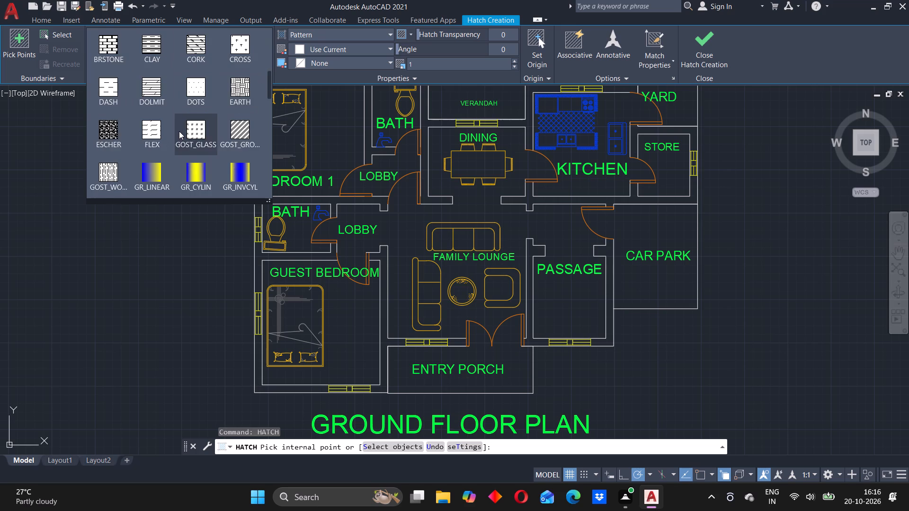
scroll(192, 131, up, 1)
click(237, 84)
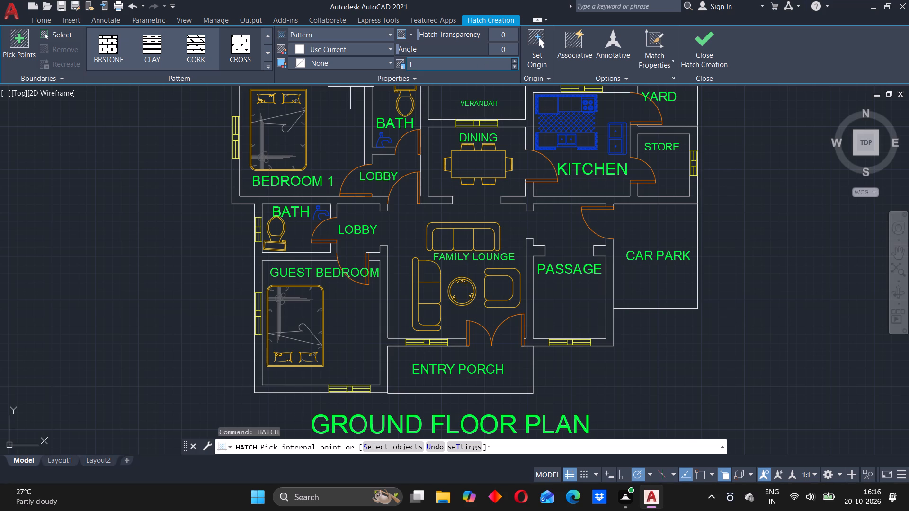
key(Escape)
Make layer 0 the current layer.
click(483, 35)
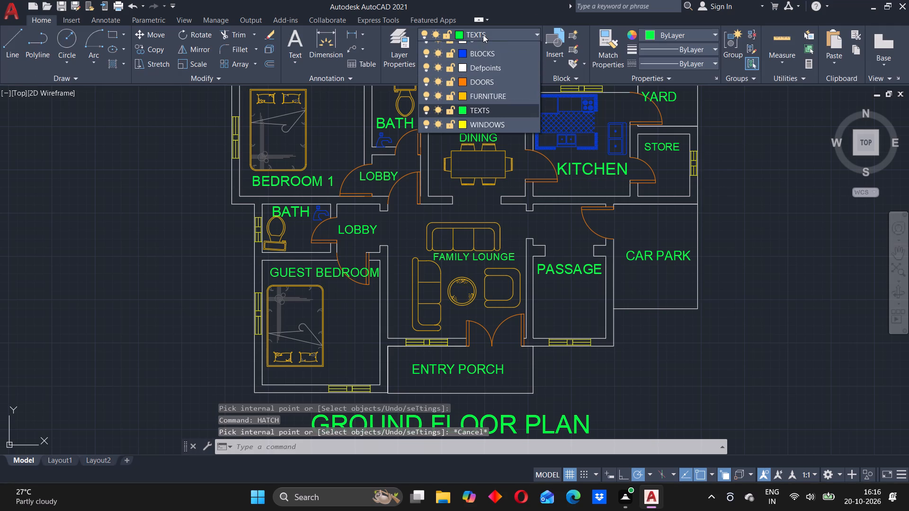
click(474, 48)
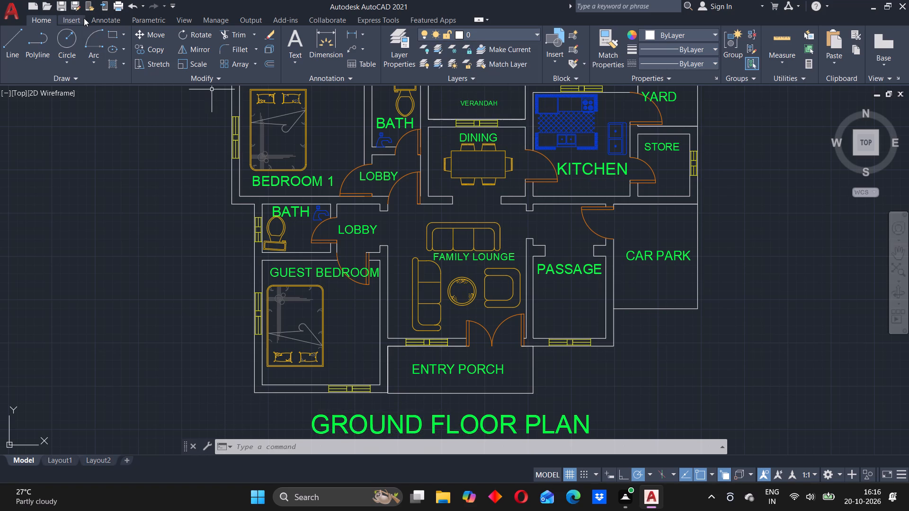
click(17, 49)
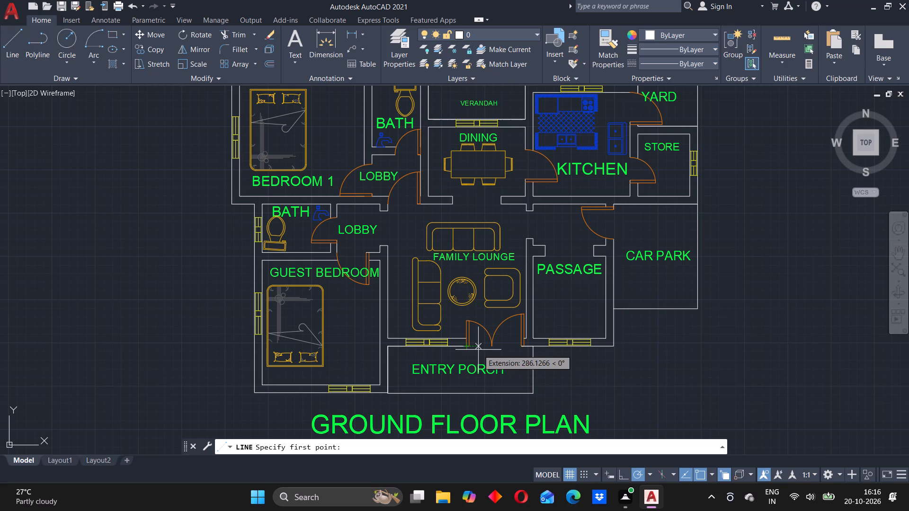
key(Escape)
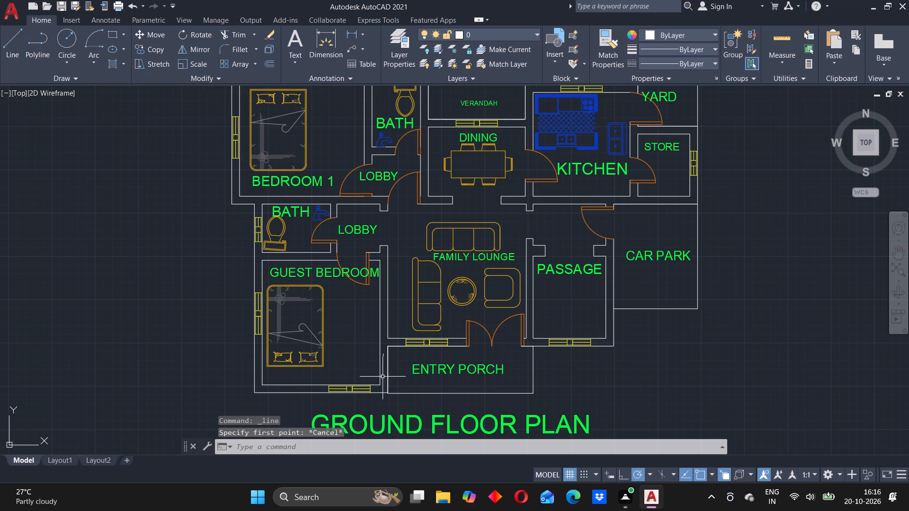
Draw a horizontal ray across the entry double-door opening, from its west jamb through its east jamb along the outer wall face.
text(CO)
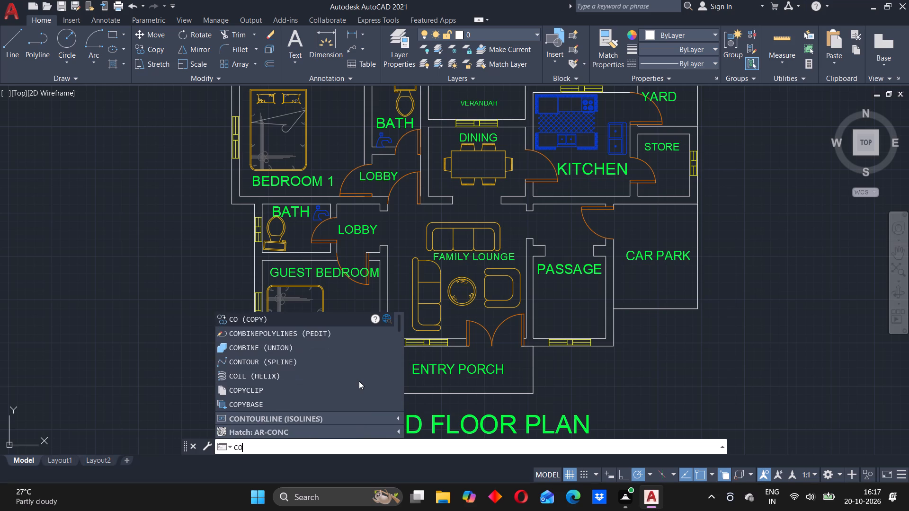
key(n)
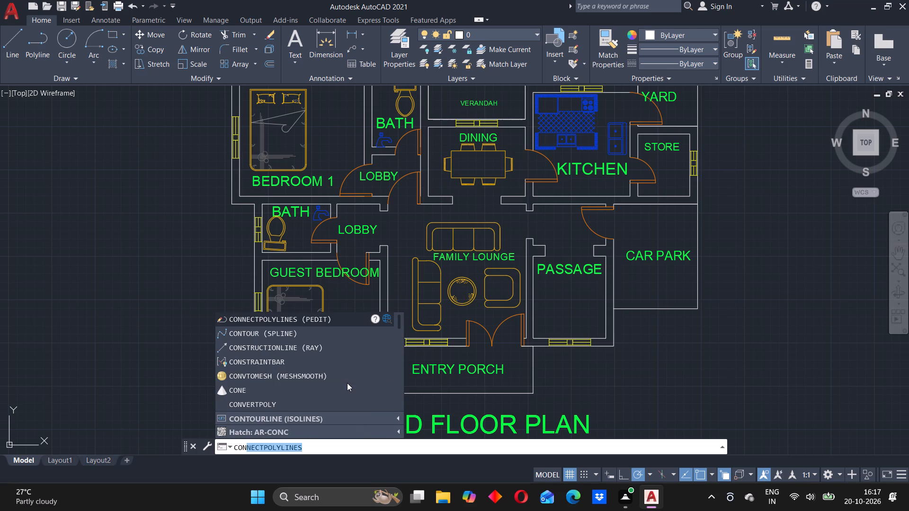
key(s)
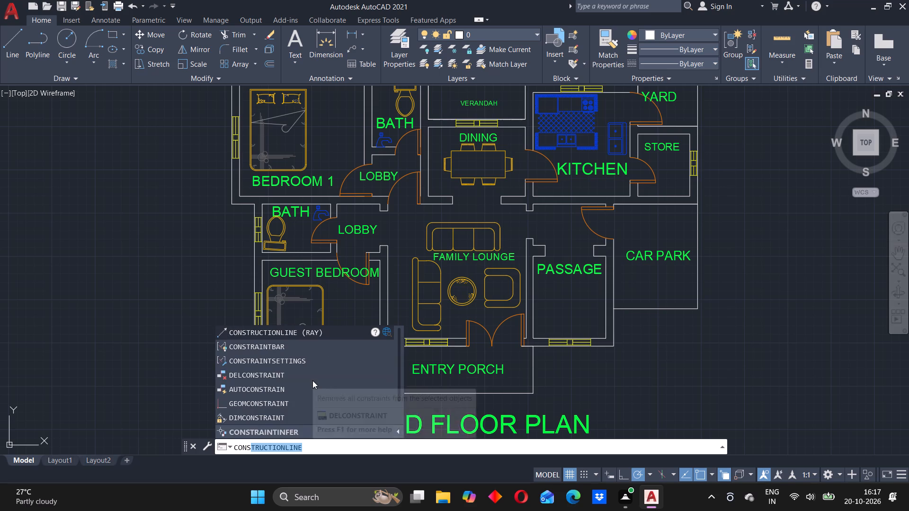
text(TR)
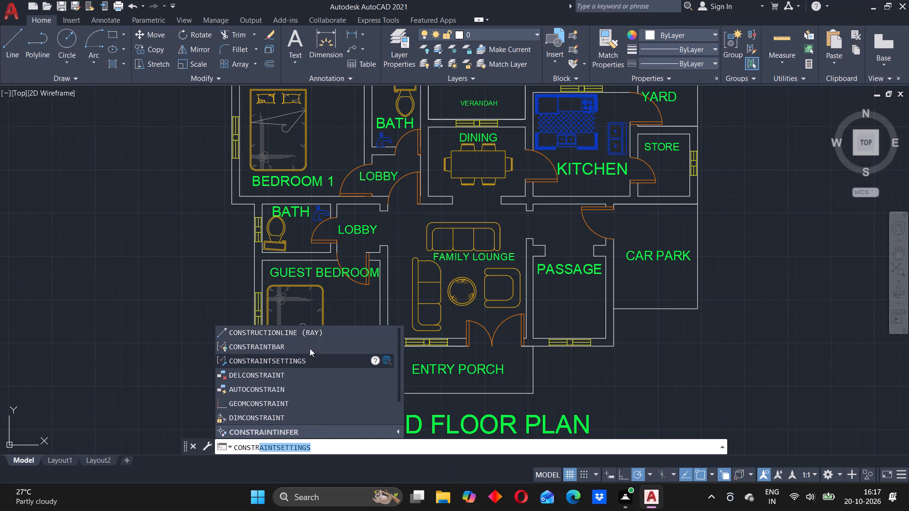
click(293, 331)
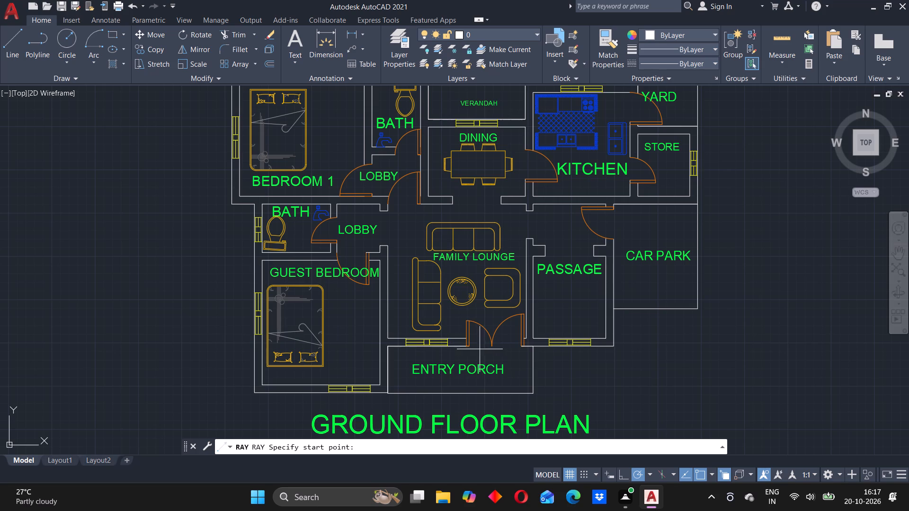
scroll(468, 347, up, 4)
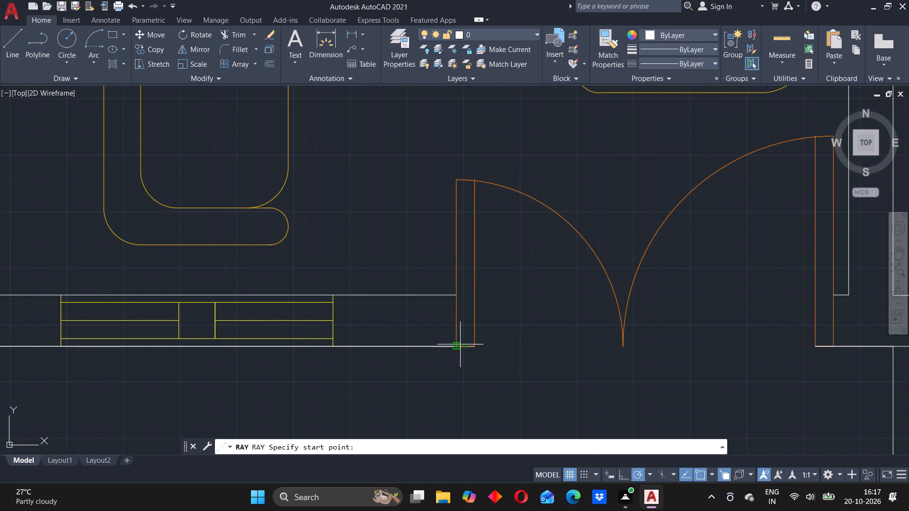
click(459, 344)
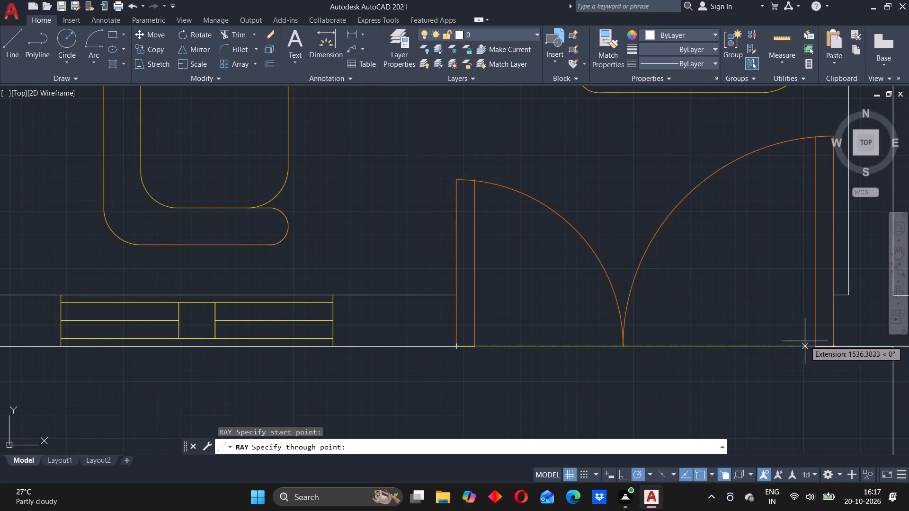
click(816, 348)
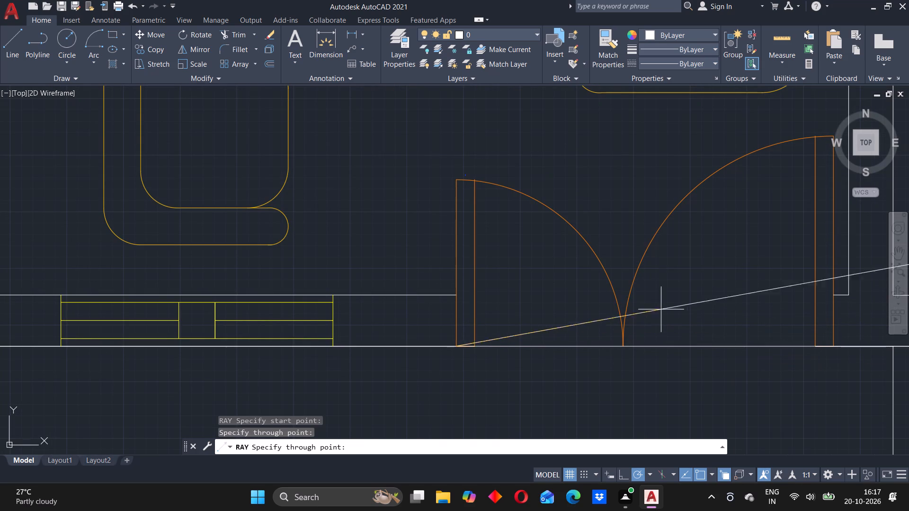
key(Escape)
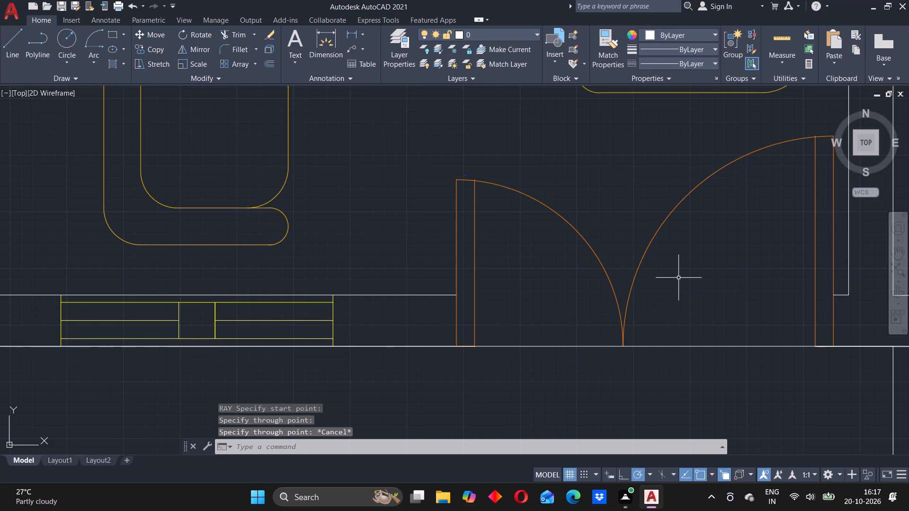
Draw a vertical ray down across the kitchen-to-yard door opening, starting at its upper end on the yard-side wall face.
scroll(678, 278, down, 4)
middle_drag(778, 181, 554, 283)
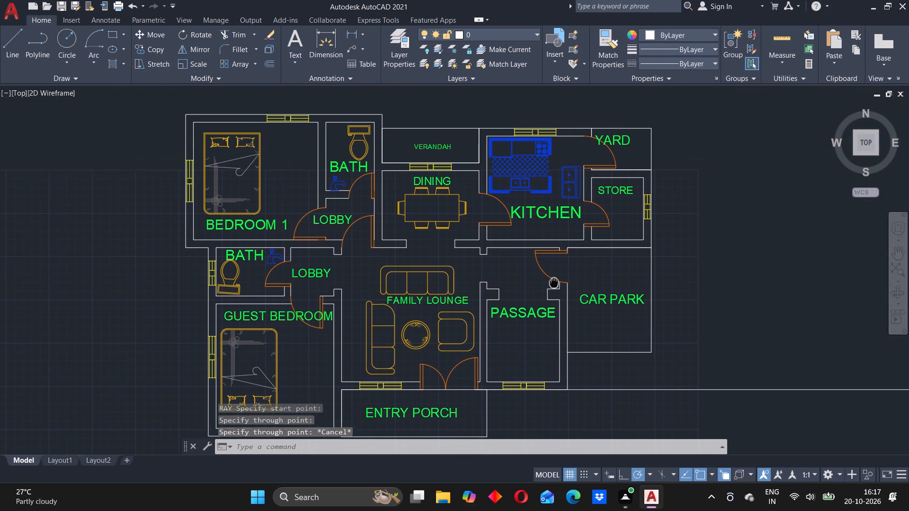
middle_drag(554, 283, 554, 291)
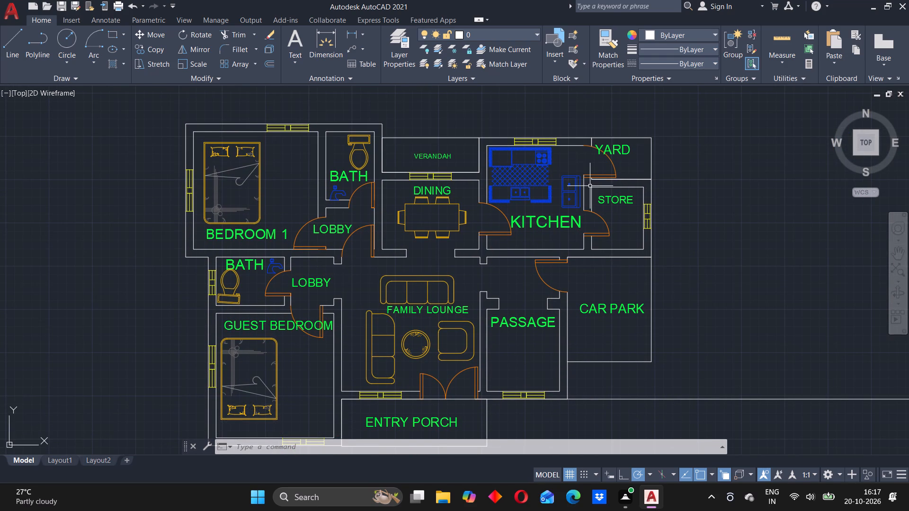
key(Return)
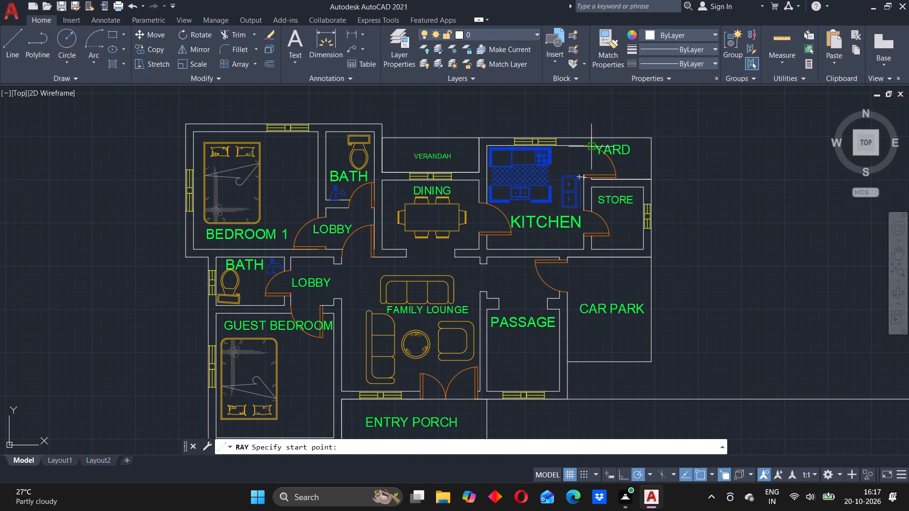
scroll(595, 149, up, 2)
click(585, 141)
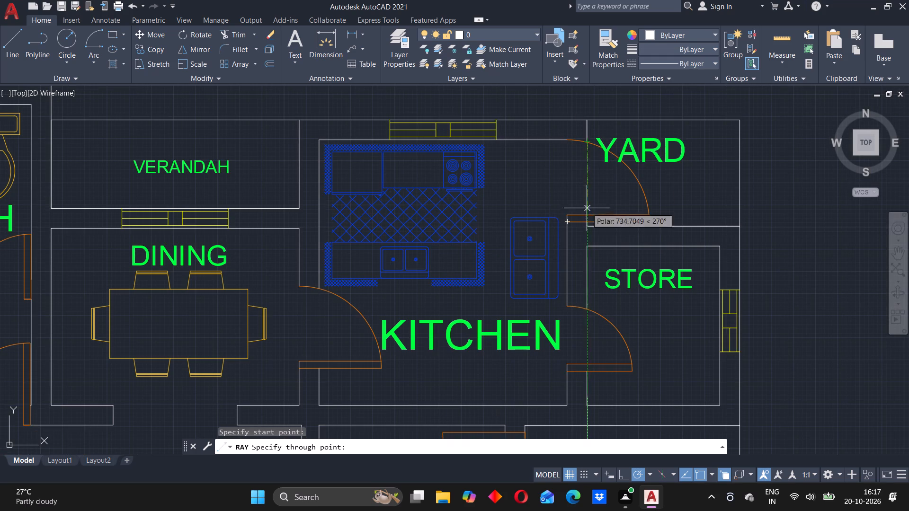
click(589, 219)
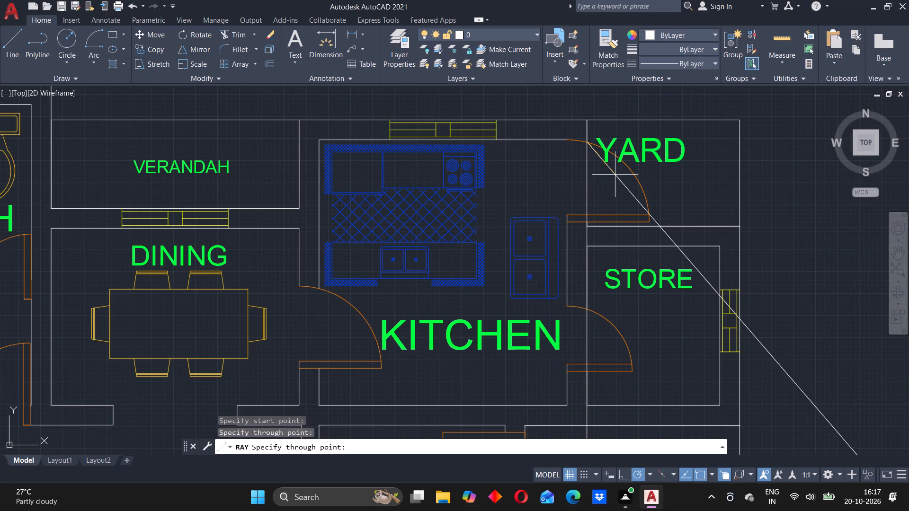
key(Escape)
Draw a vertical ray down across the door opening between the passage and the car park, along the car-park wall face.
scroll(600, 206, down, 1)
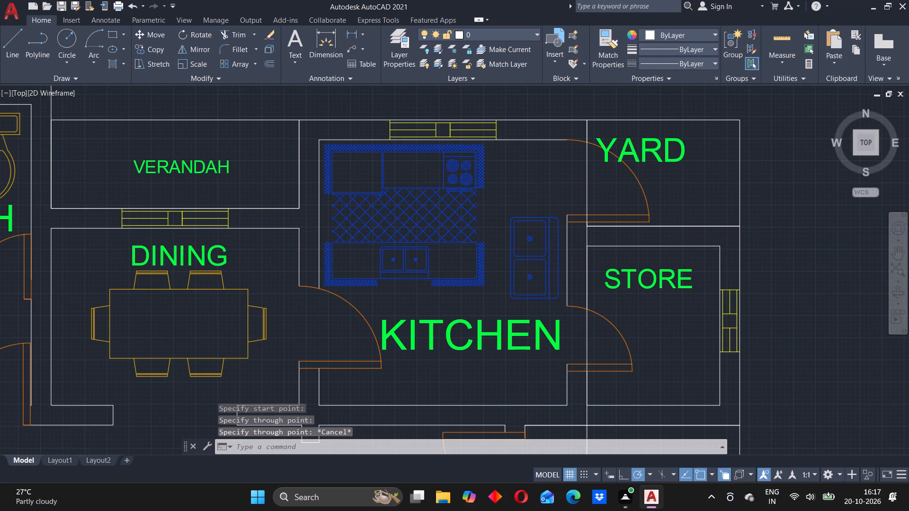
scroll(600, 206, down, 2)
middle_drag(618, 295, 606, 275)
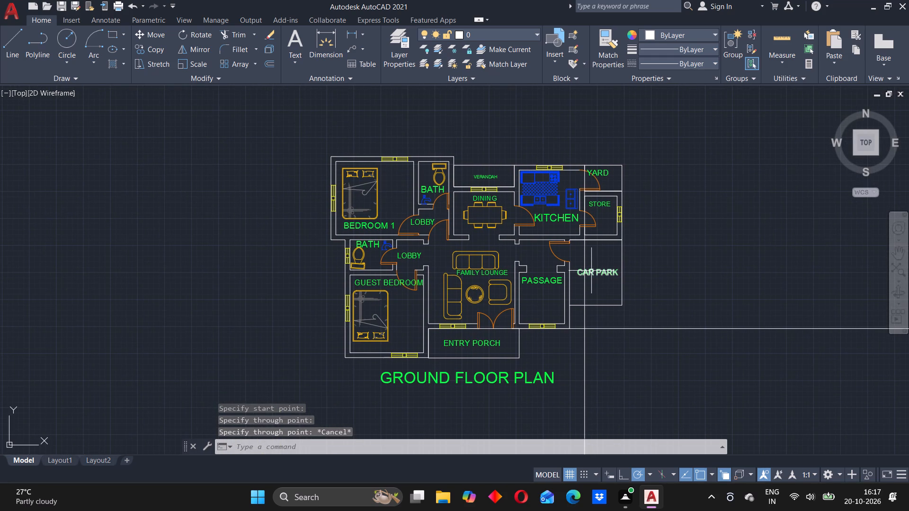
key(Return)
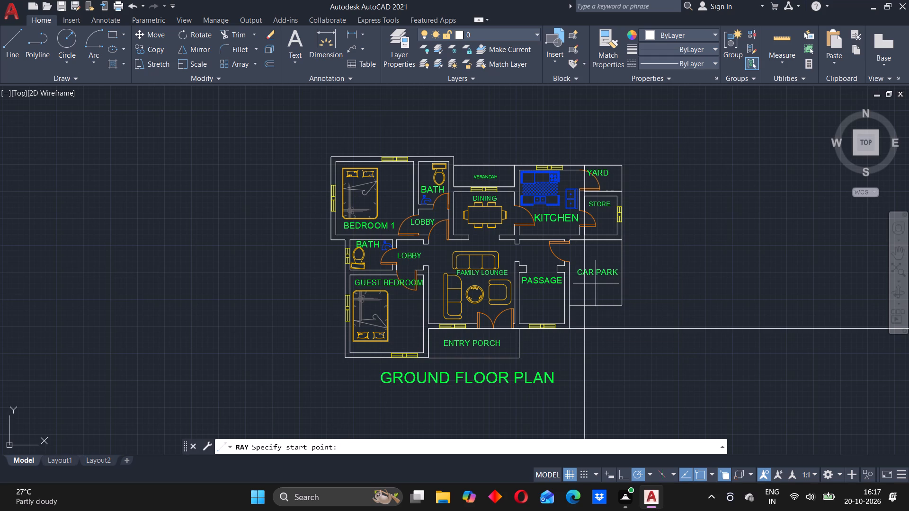
scroll(570, 243, up, 4)
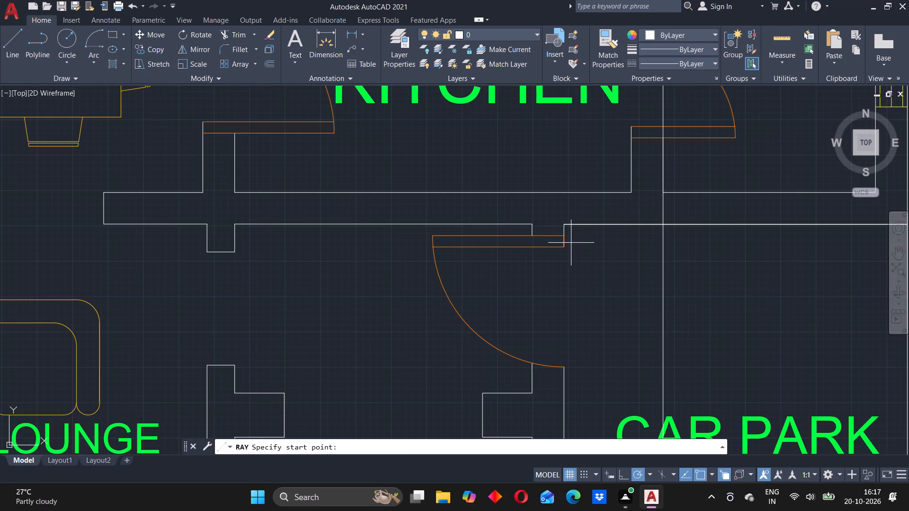
click(566, 235)
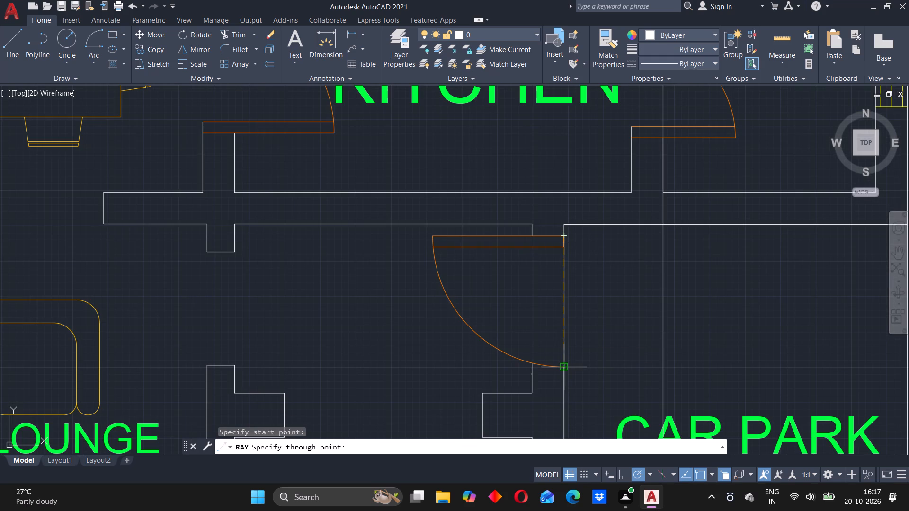
click(567, 365)
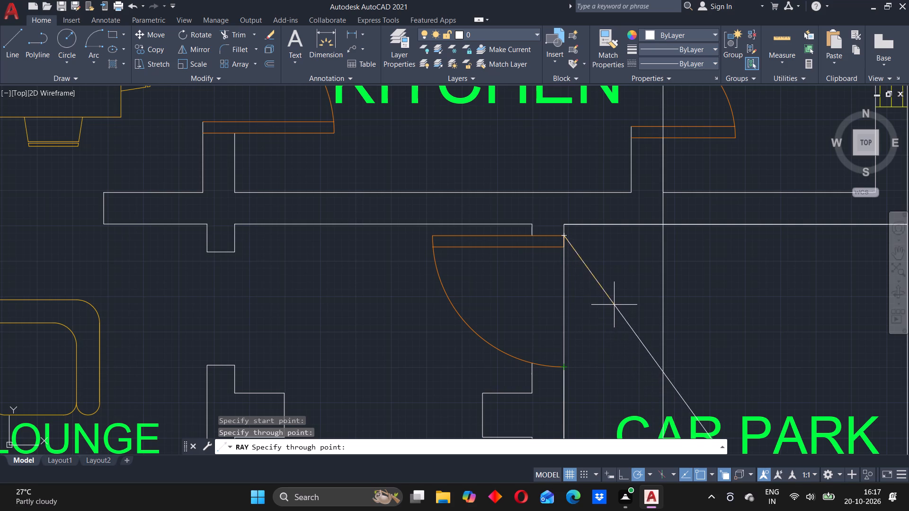
key(Escape)
Trim the ray overshoots east and south of the building, inside the car park, and within the wall between yard and store.
scroll(602, 306, up, 3)
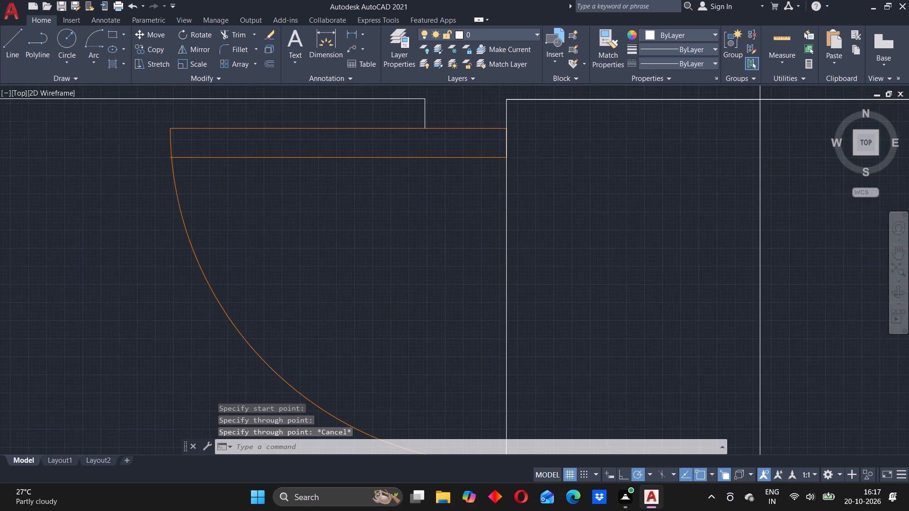
scroll(602, 306, up, 2)
scroll(602, 306, down, 8)
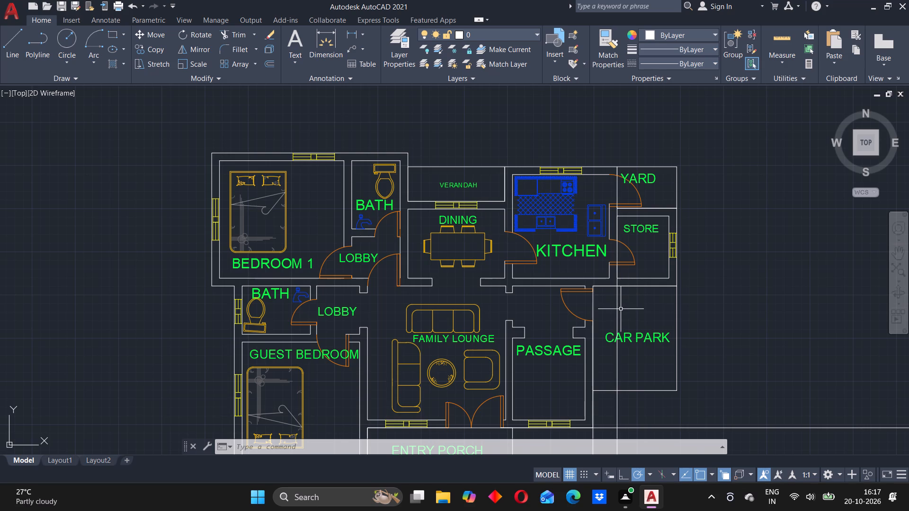
middle_drag(642, 318, 666, 241)
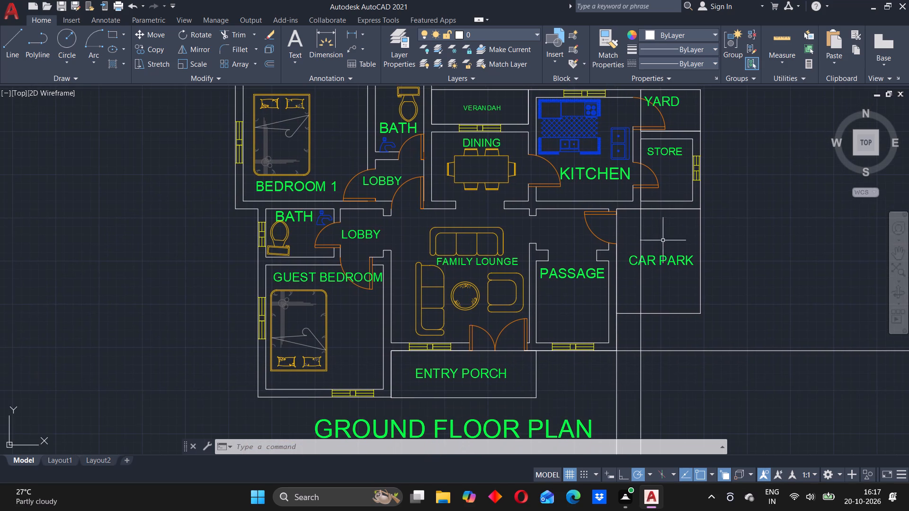
scroll(653, 268, down, 3)
scroll(665, 317, up, 2)
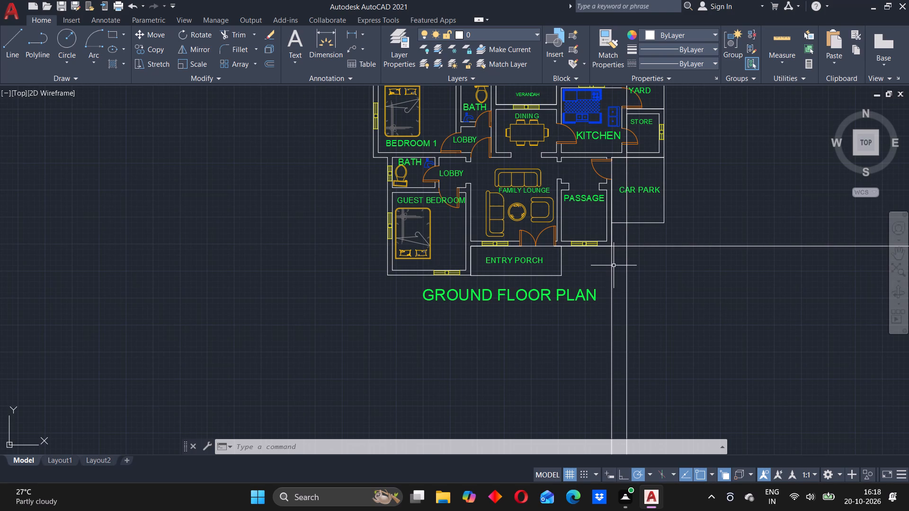
text(TR)
key(Return)
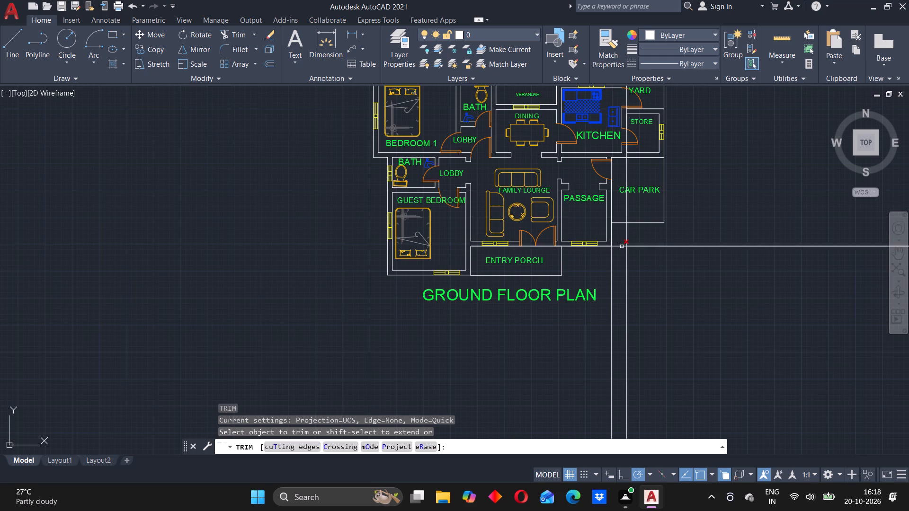
click(622, 247)
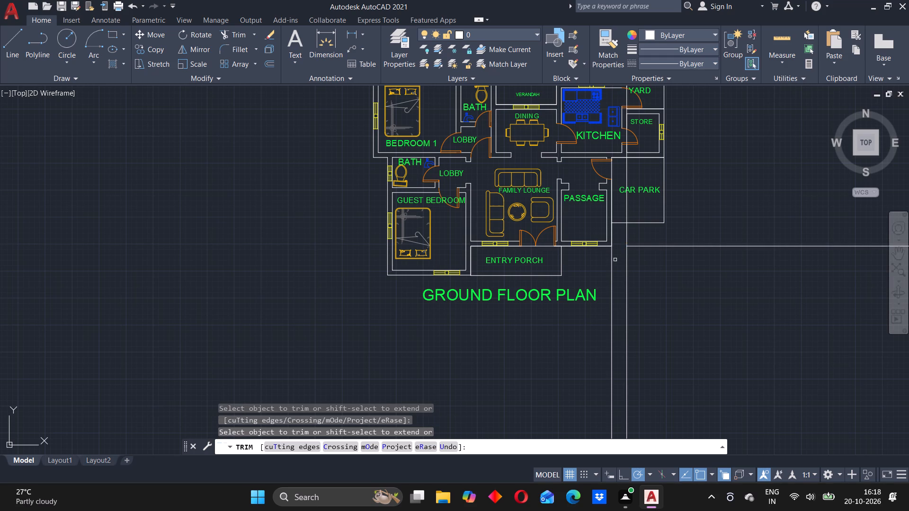
click(611, 261)
click(628, 257)
click(639, 245)
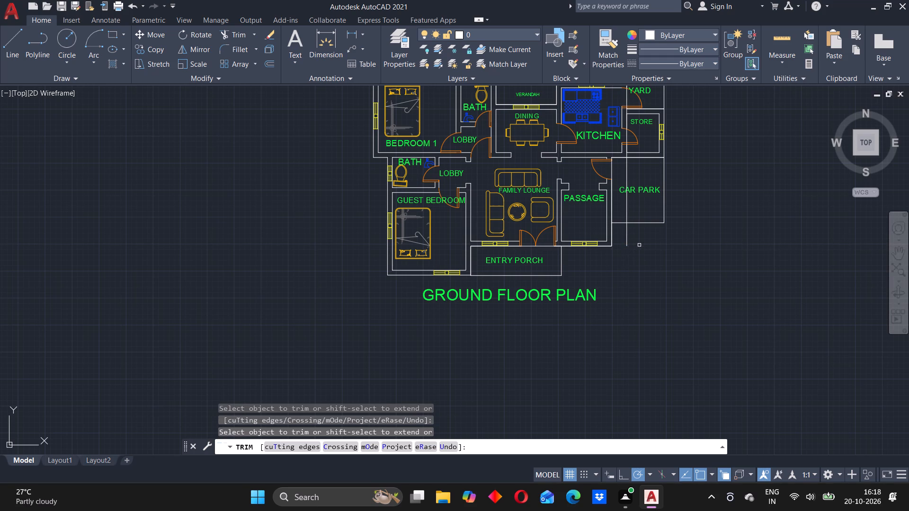
click(628, 238)
click(630, 209)
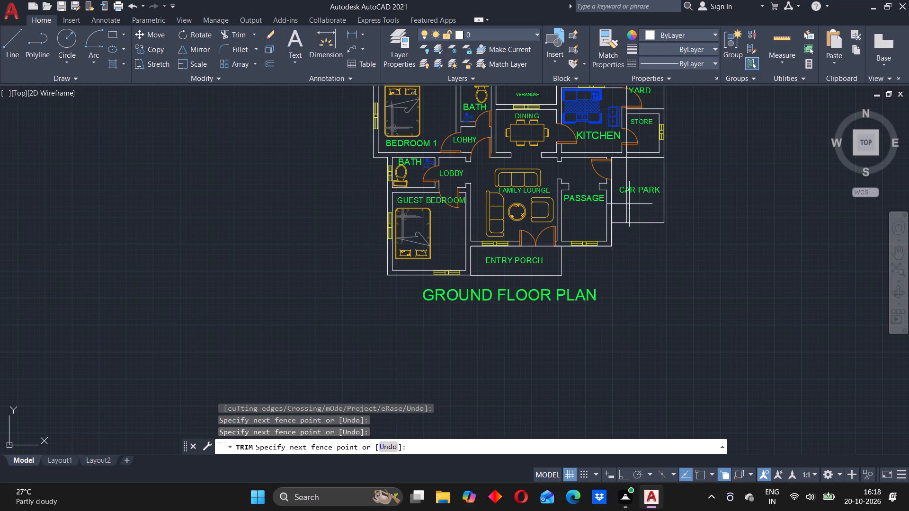
click(621, 205)
click(627, 174)
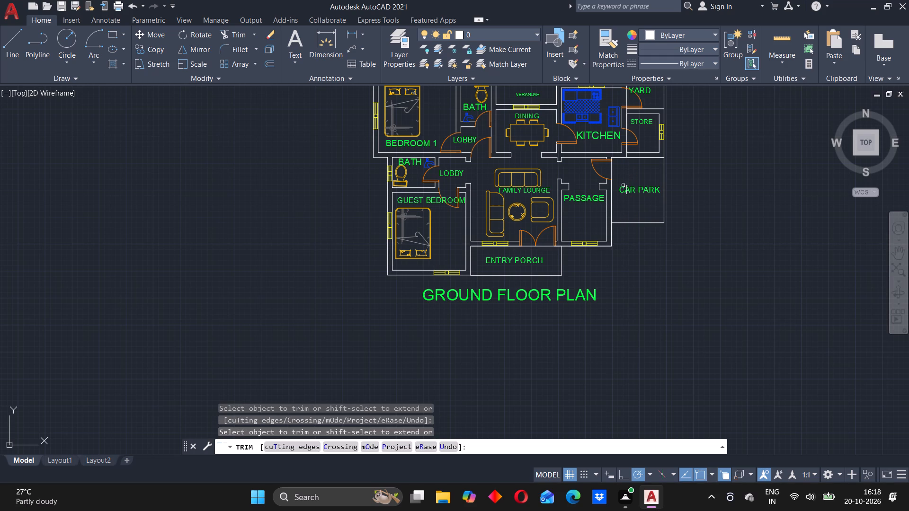
scroll(622, 106, up, 3)
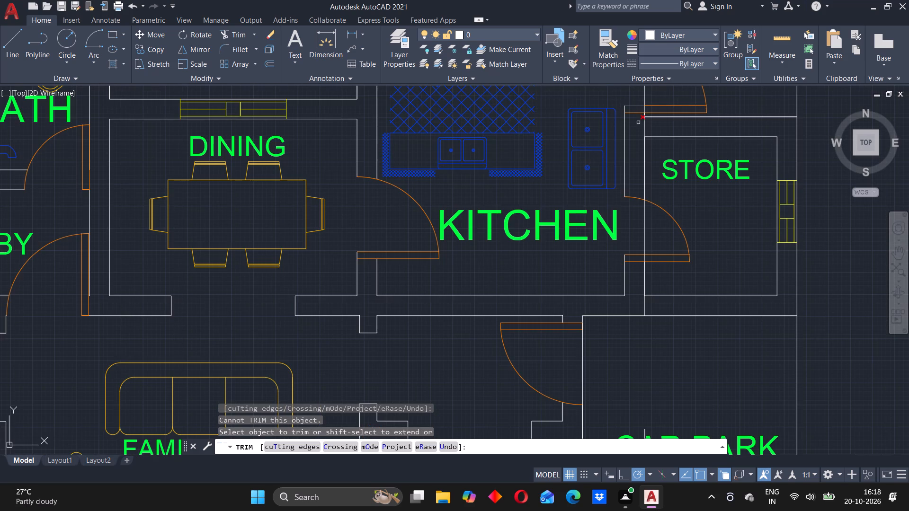
click(644, 125)
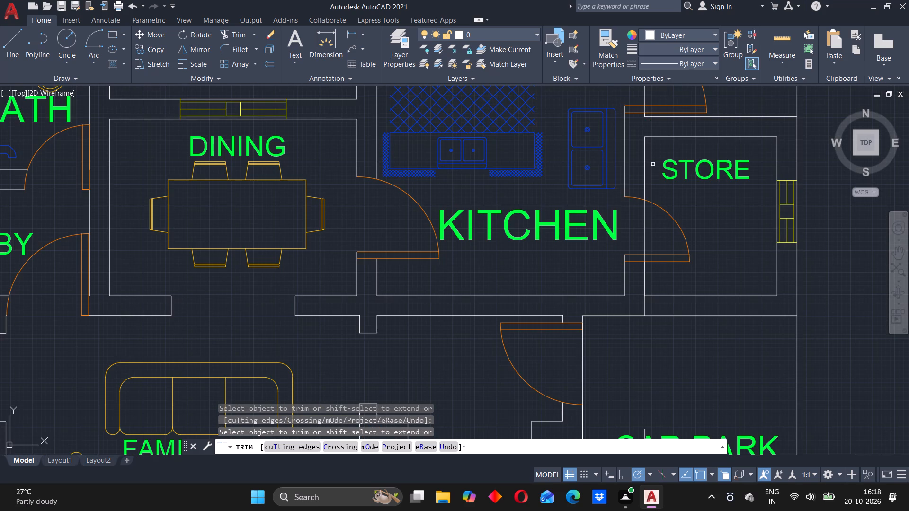
key(Escape)
Erase the leftover ray pieces along the store's west wall and beside the CAR PARK label.
click(644, 226)
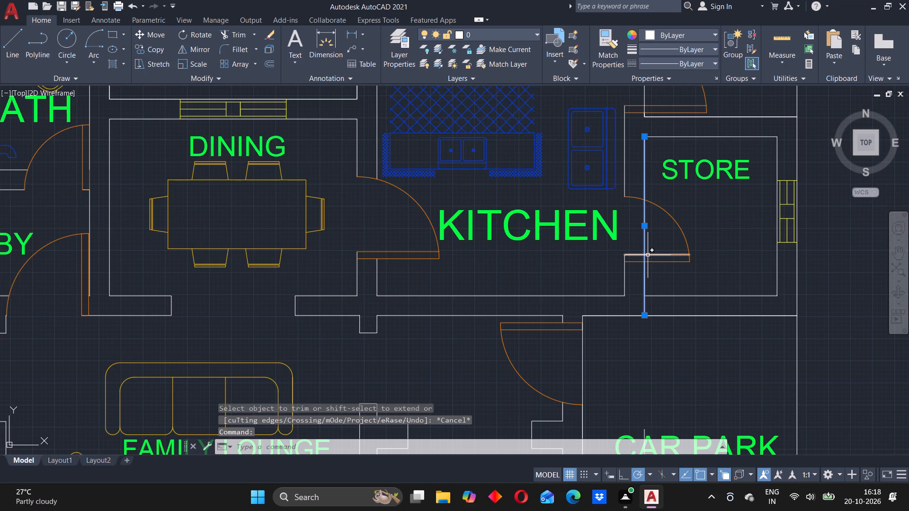
key(Delete)
scroll(653, 365, down, 2)
middle_drag(654, 387, 654, 386)
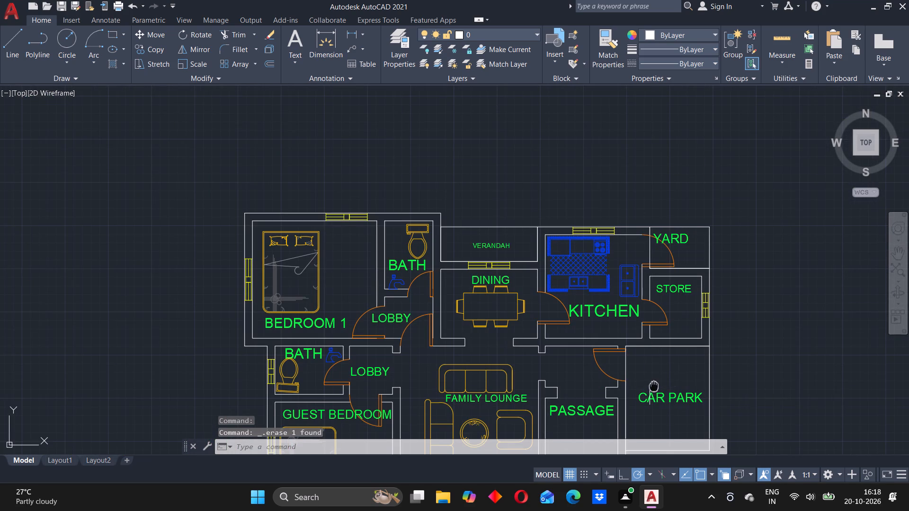
middle_drag(654, 386, 655, 337)
scroll(654, 339, up, 3)
click(642, 361)
key(Delete)
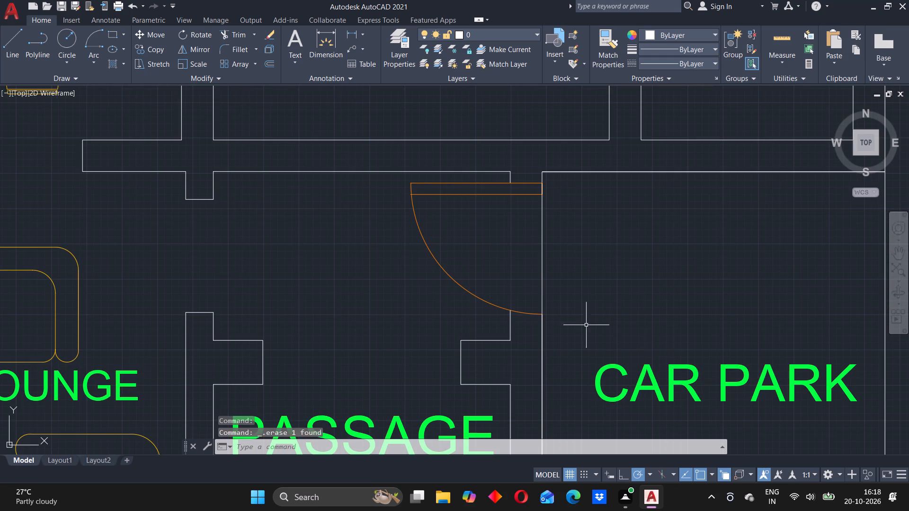
Erase the trimmed ray running along the outer wall face at the entry double-door opening.
scroll(582, 323, down, 3)
middle_drag(538, 370, 504, 300)
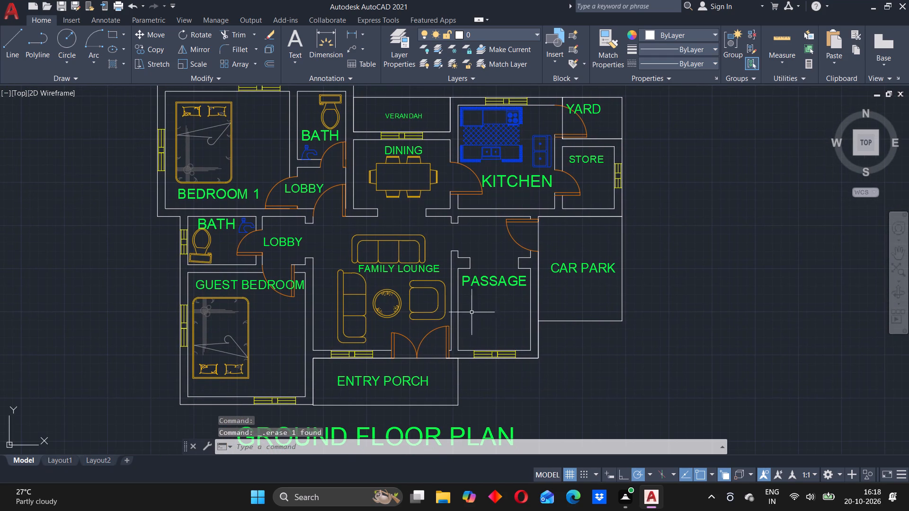
scroll(408, 354, up, 3)
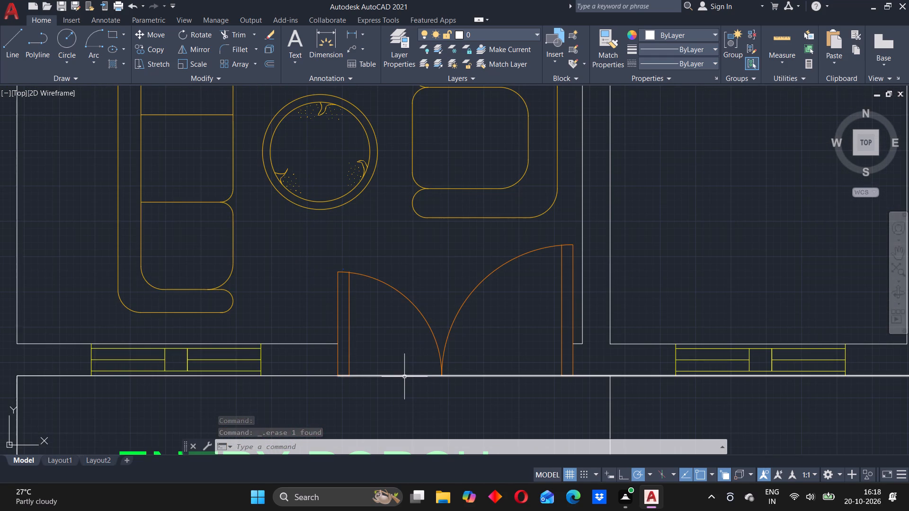
click(404, 377)
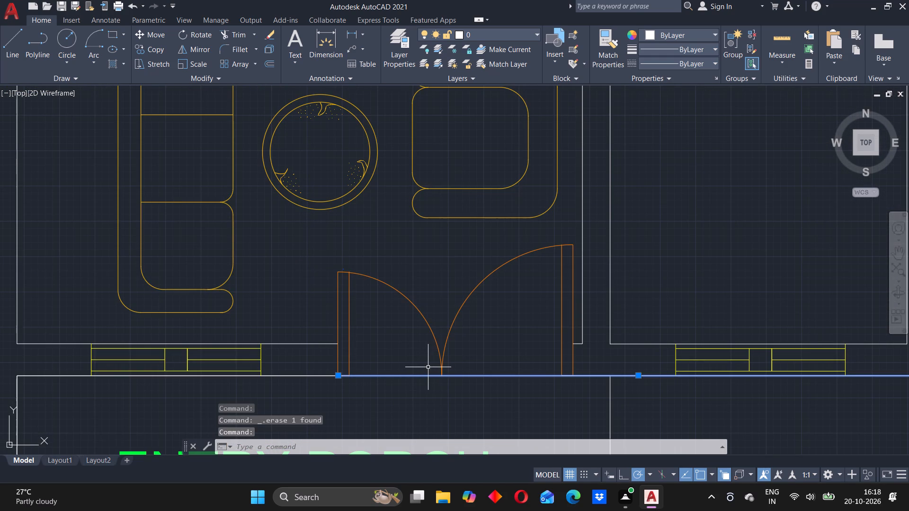
key(Delete)
Draw a line across the entry double-door opening, from its west jamb to the inner corner of the east door leaf.
click(15, 36)
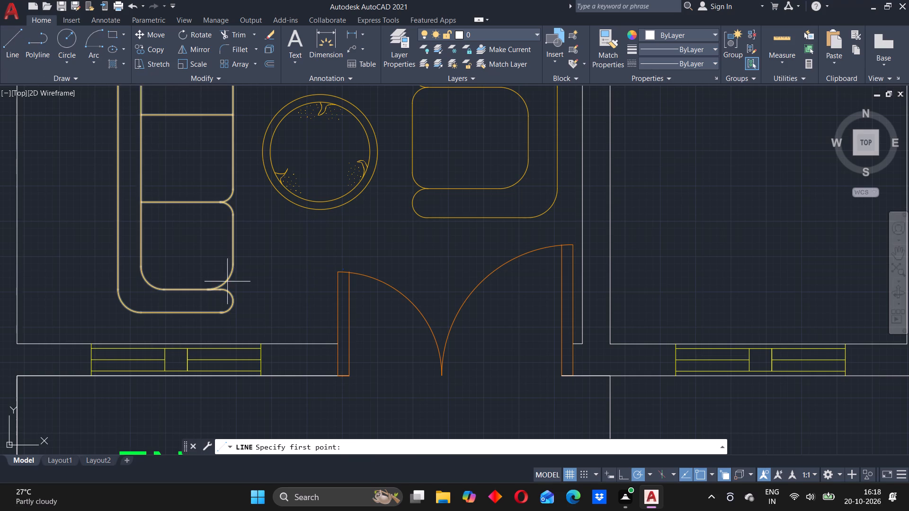
click(338, 379)
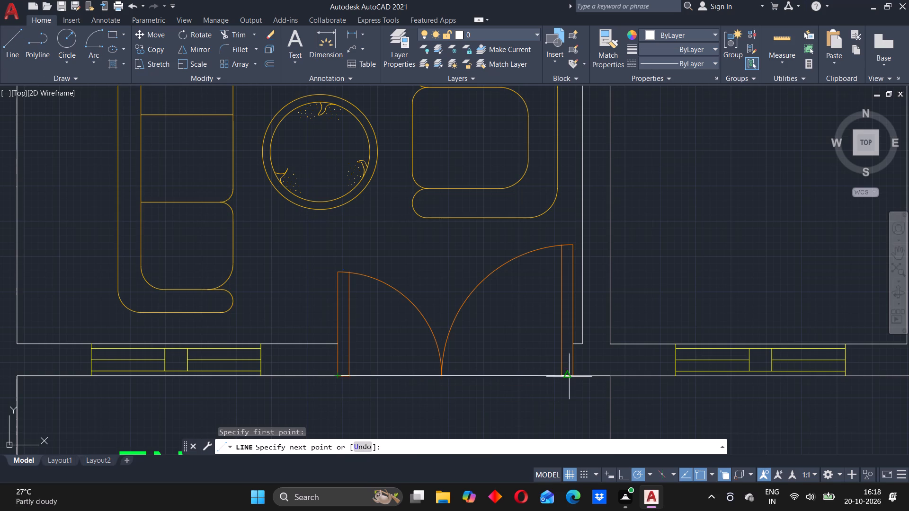
click(561, 379)
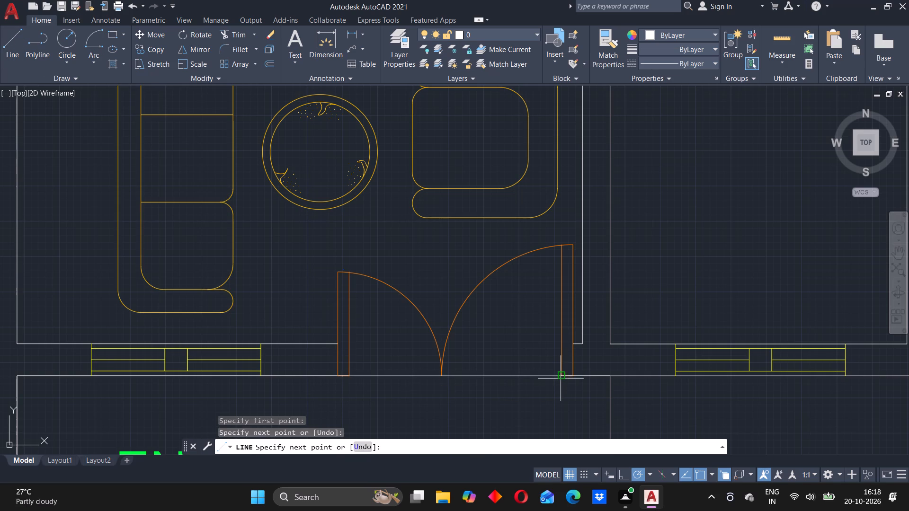
key(Escape)
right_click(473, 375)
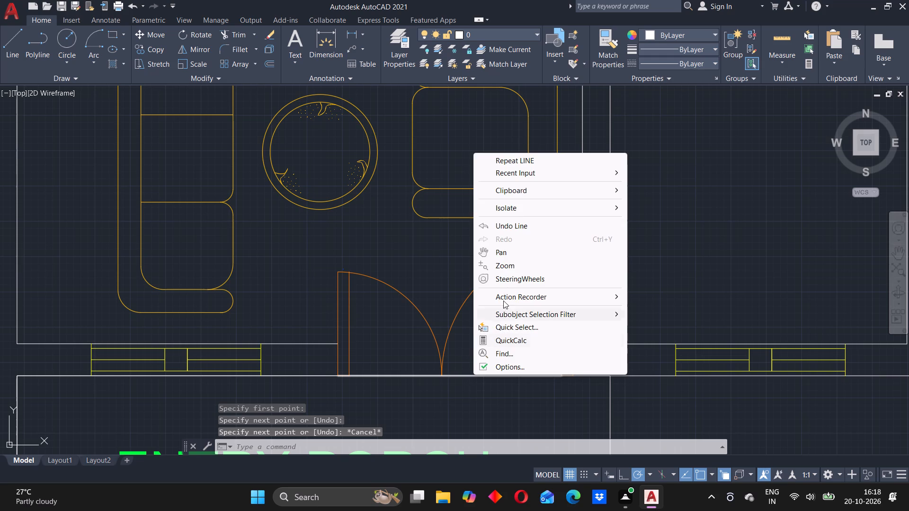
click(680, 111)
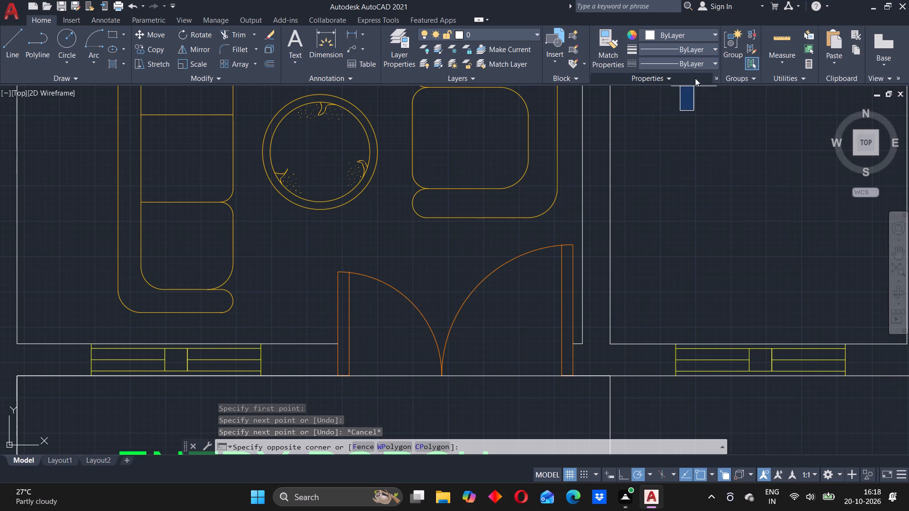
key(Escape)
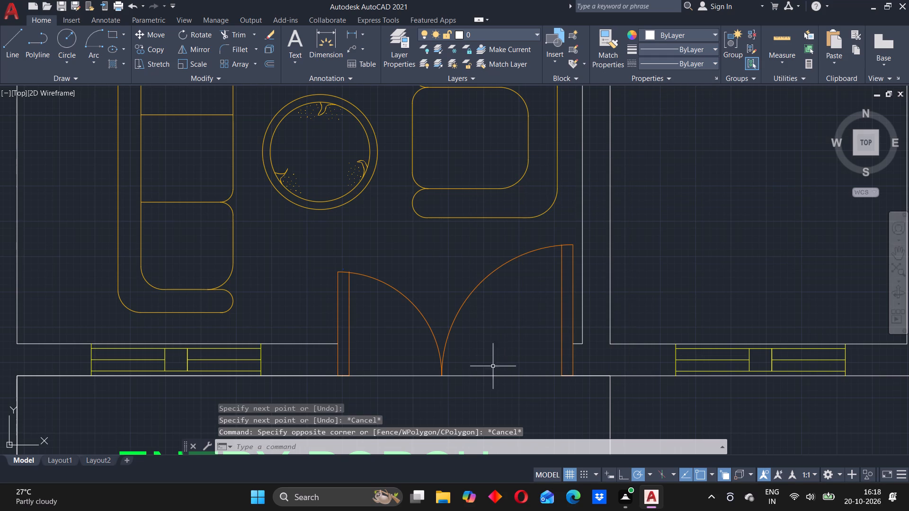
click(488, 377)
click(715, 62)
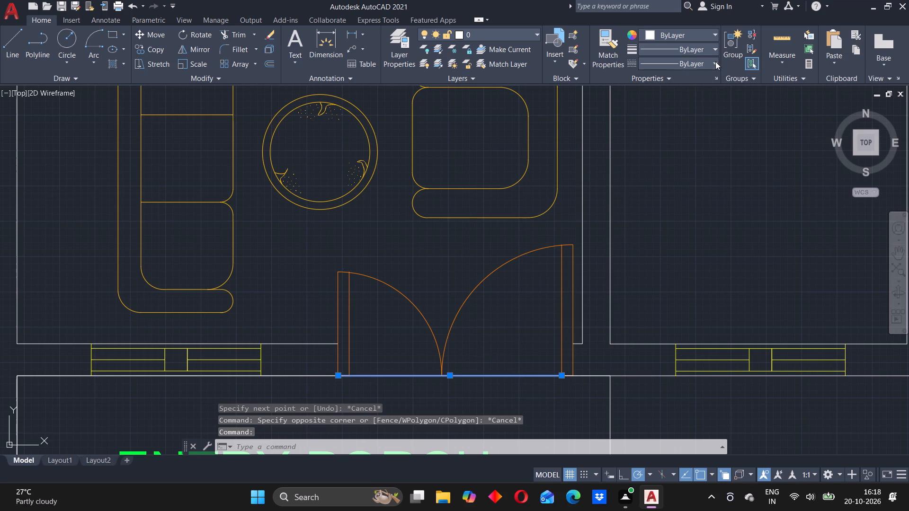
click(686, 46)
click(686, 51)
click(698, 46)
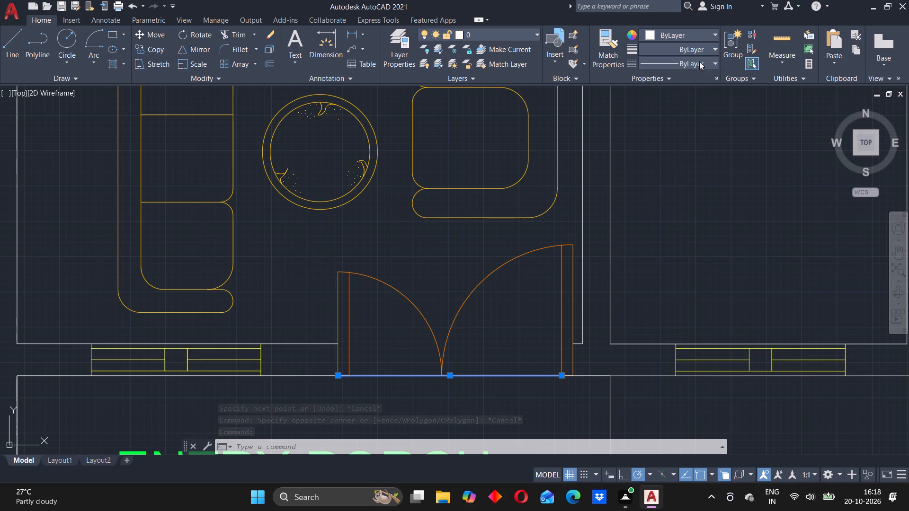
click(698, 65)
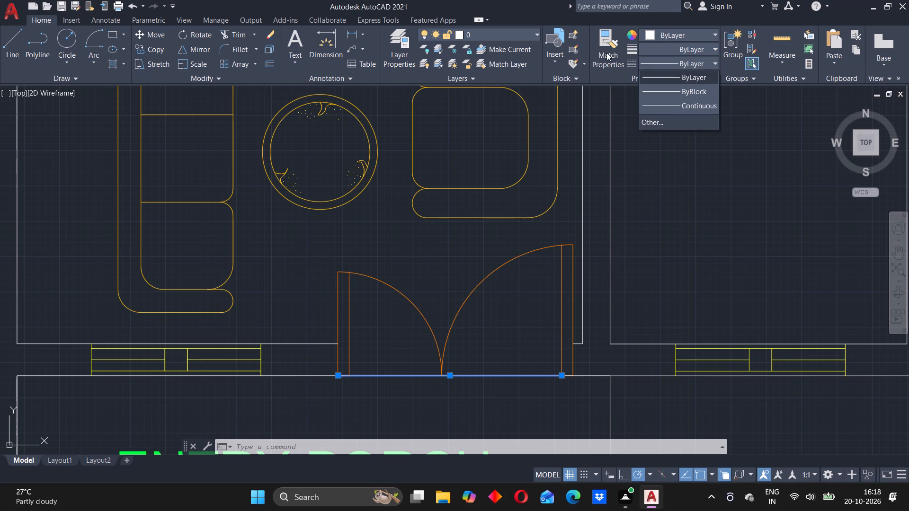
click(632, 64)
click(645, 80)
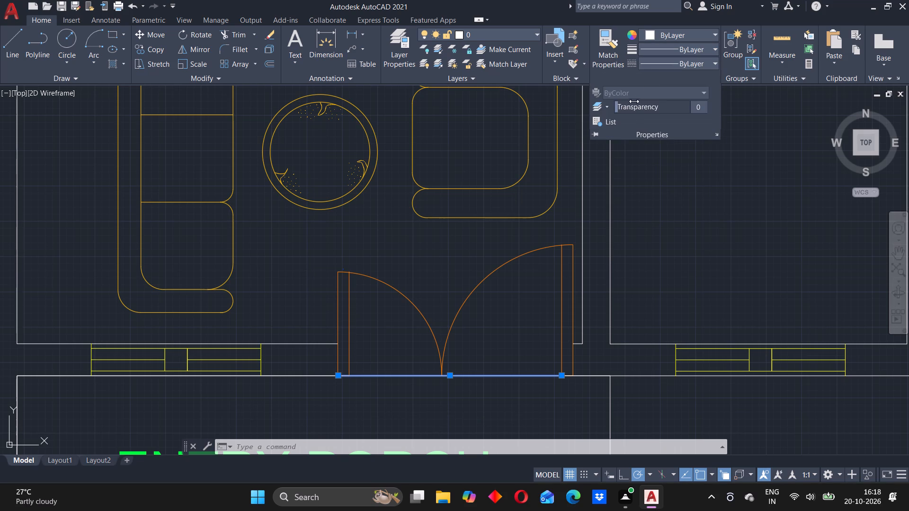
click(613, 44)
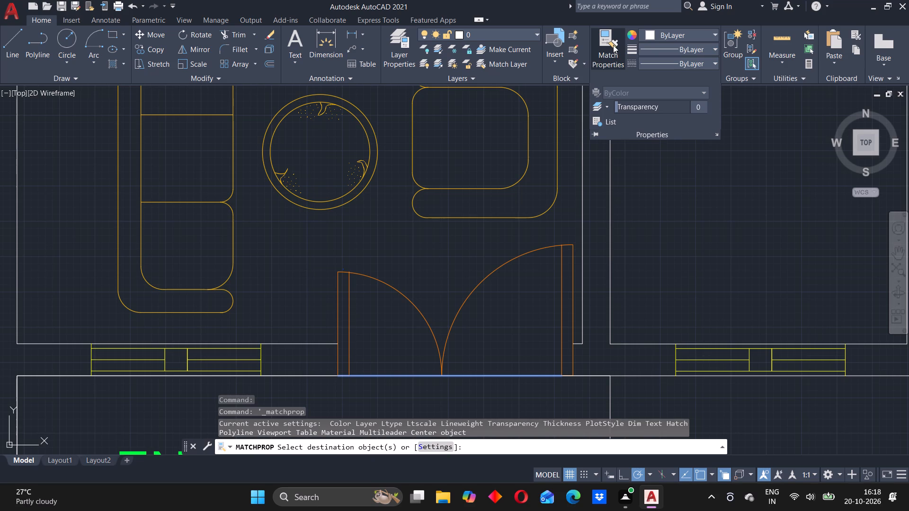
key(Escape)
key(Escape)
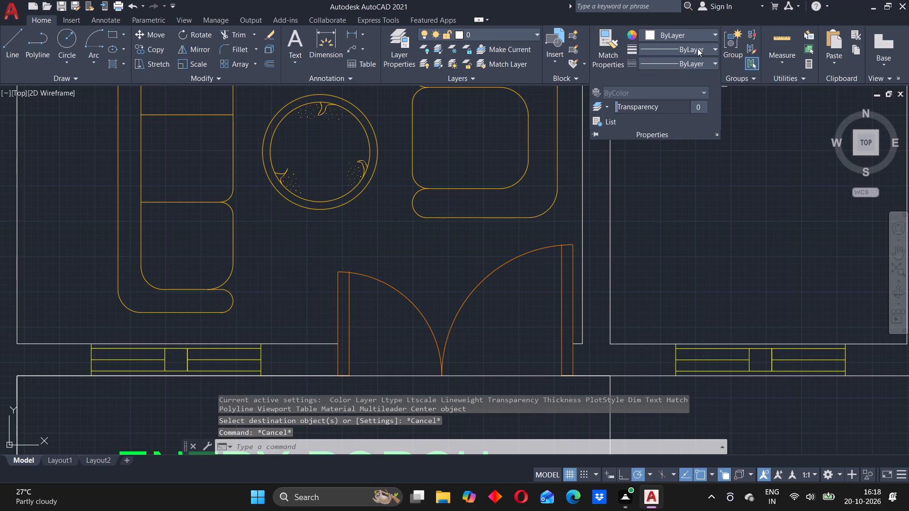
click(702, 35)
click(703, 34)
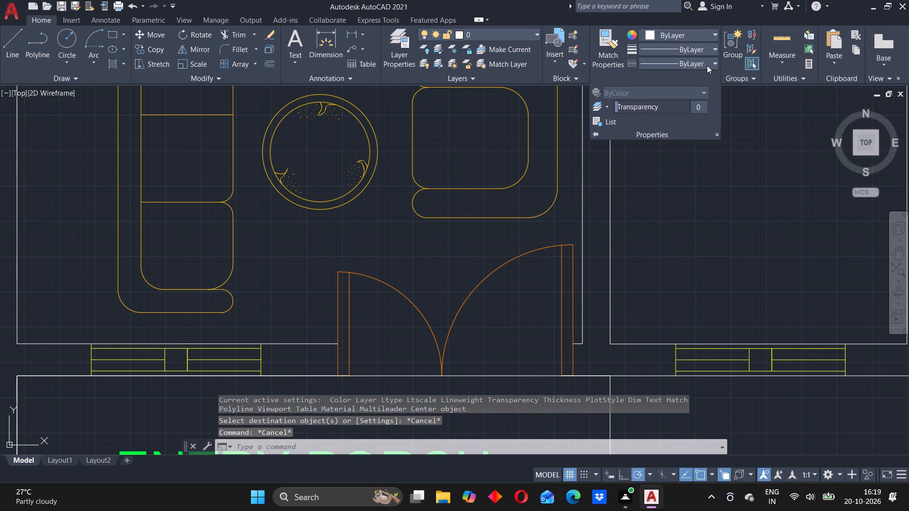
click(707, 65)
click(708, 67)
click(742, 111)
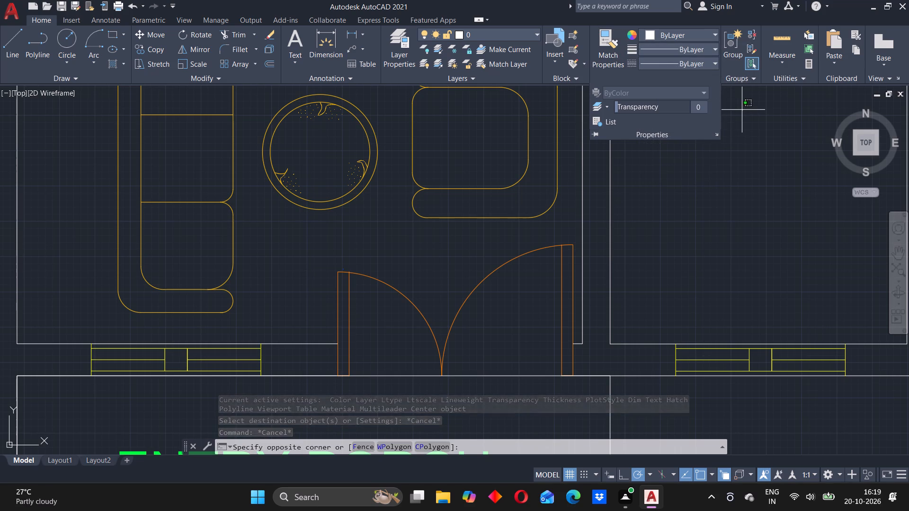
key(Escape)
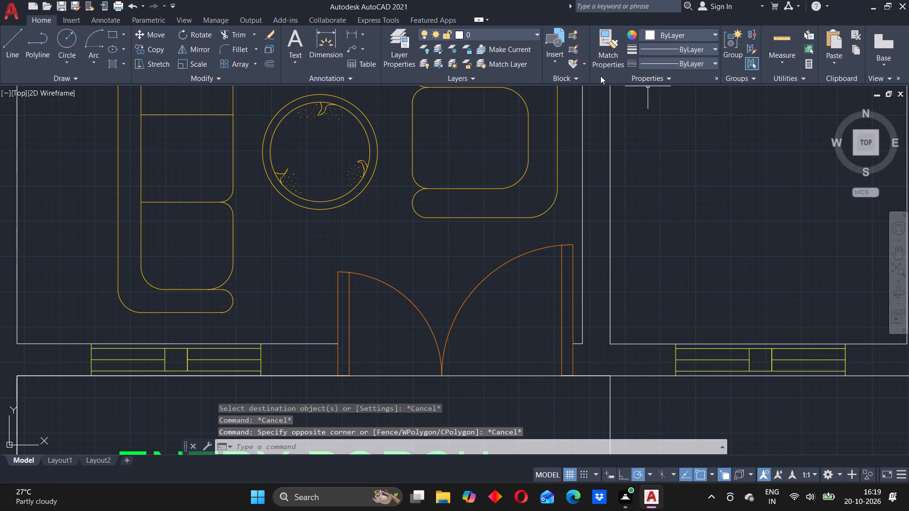
Load the ISO dot linetype ACAD_ISO07W100 from acadiso.lin into the drawing.
click(701, 59)
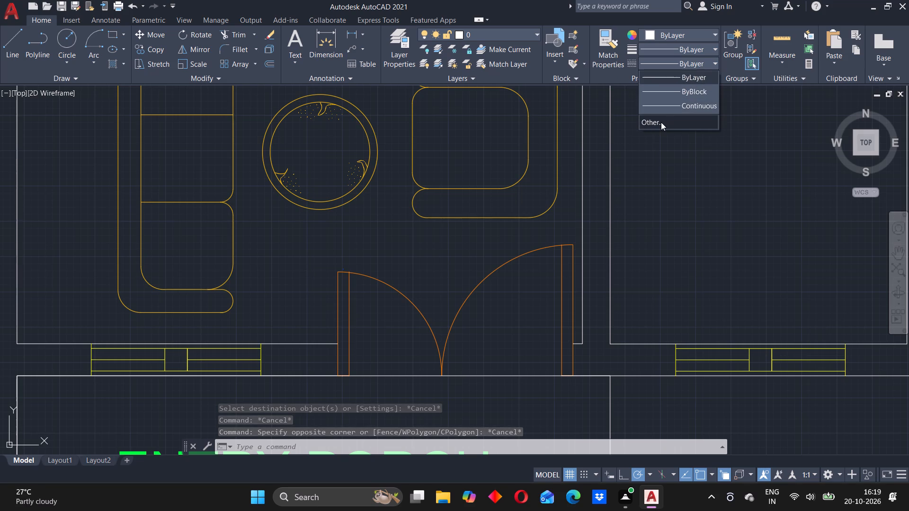
click(661, 122)
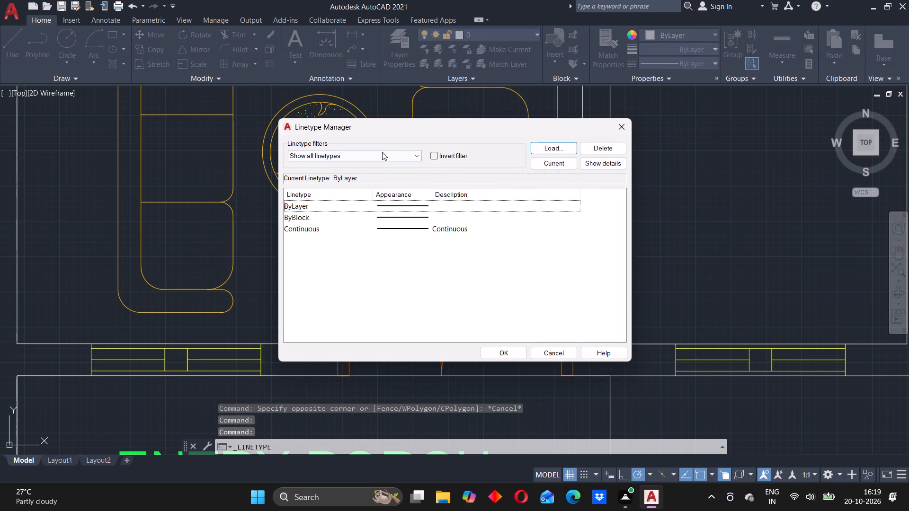
click(564, 147)
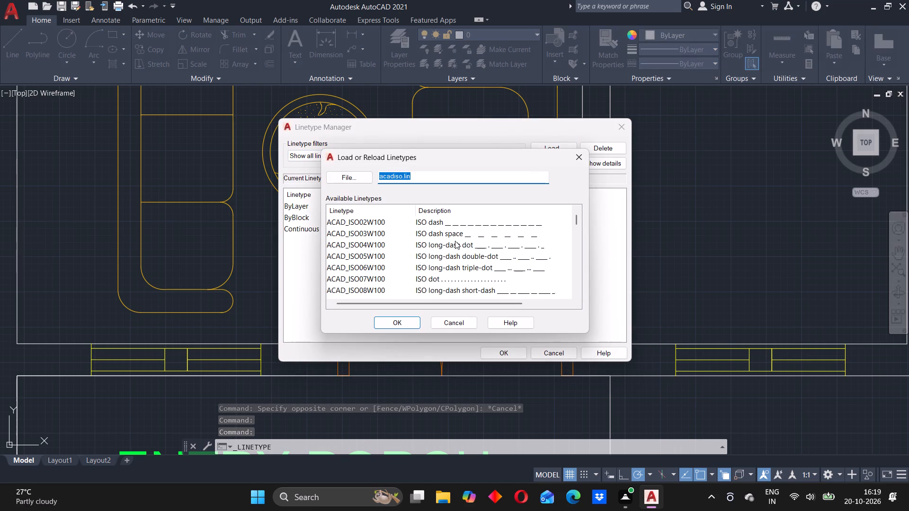
click(428, 278)
click(403, 322)
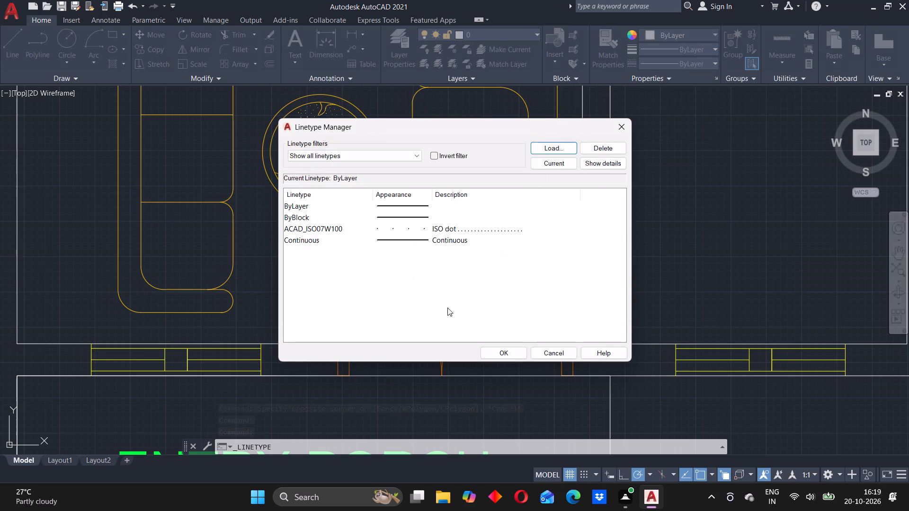
click(504, 356)
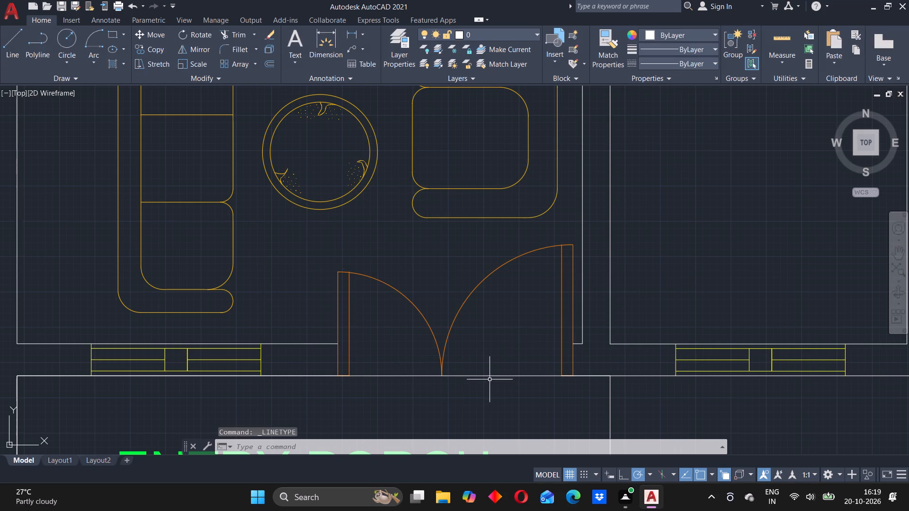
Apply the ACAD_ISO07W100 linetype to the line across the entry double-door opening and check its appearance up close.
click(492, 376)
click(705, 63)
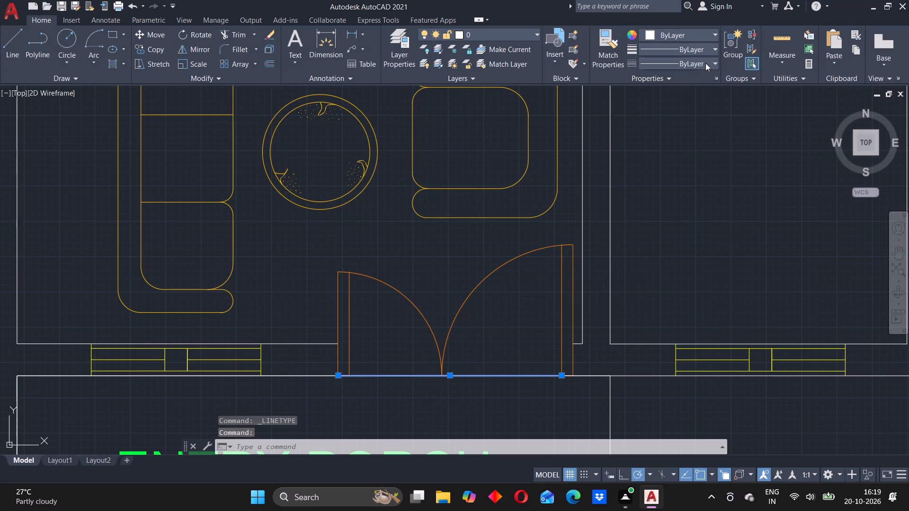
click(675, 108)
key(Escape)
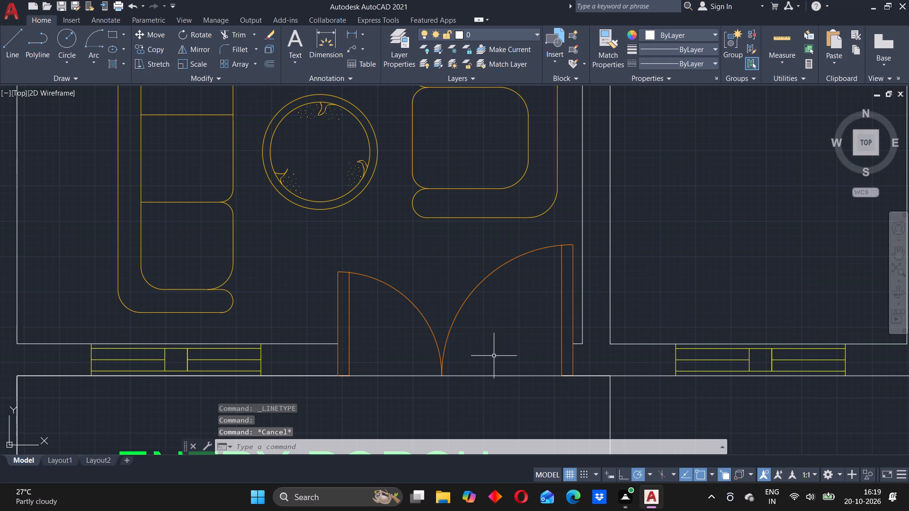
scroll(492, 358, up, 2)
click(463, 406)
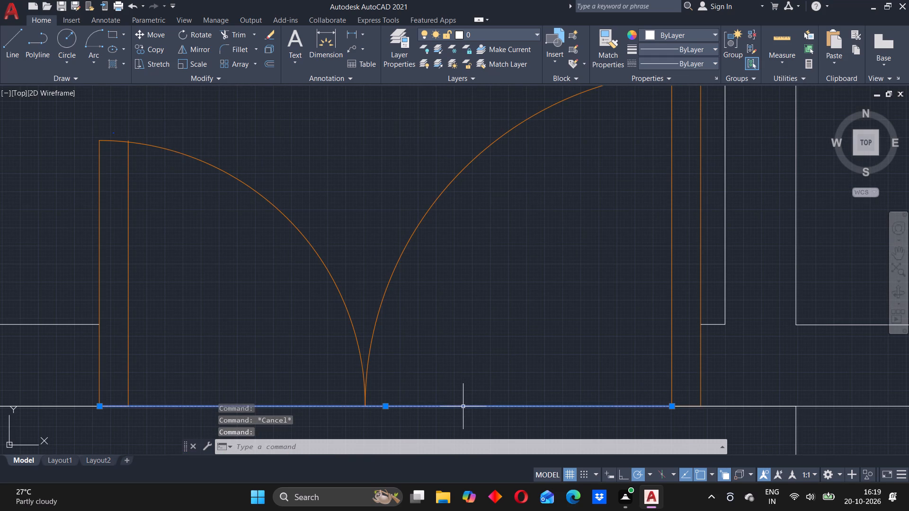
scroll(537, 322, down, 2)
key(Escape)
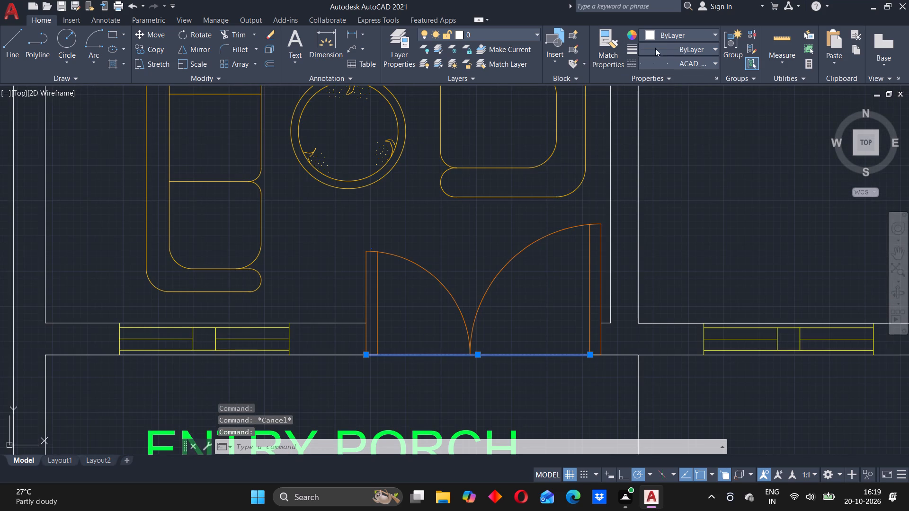
Load the DOT linetype from acadiso.lin into the drawing.
click(696, 59)
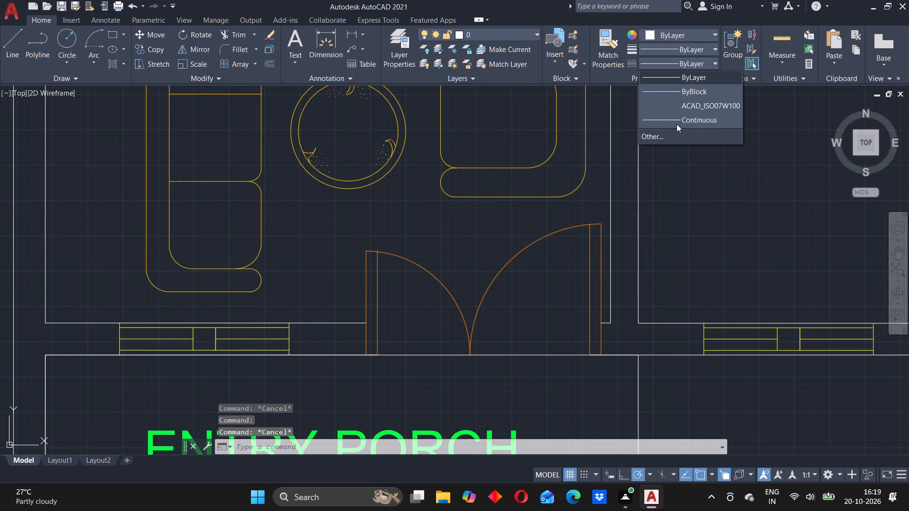
click(665, 133)
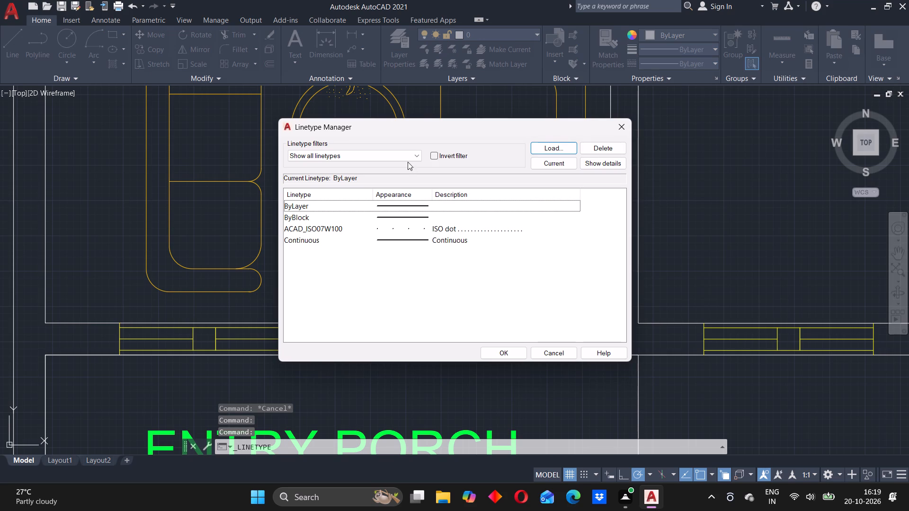
click(554, 152)
scroll(430, 257, down, 2)
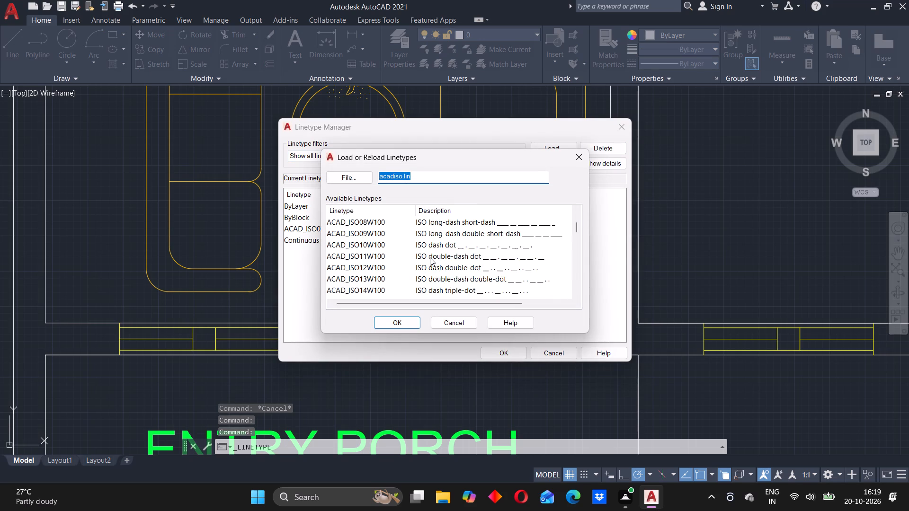
scroll(457, 255, down, 2)
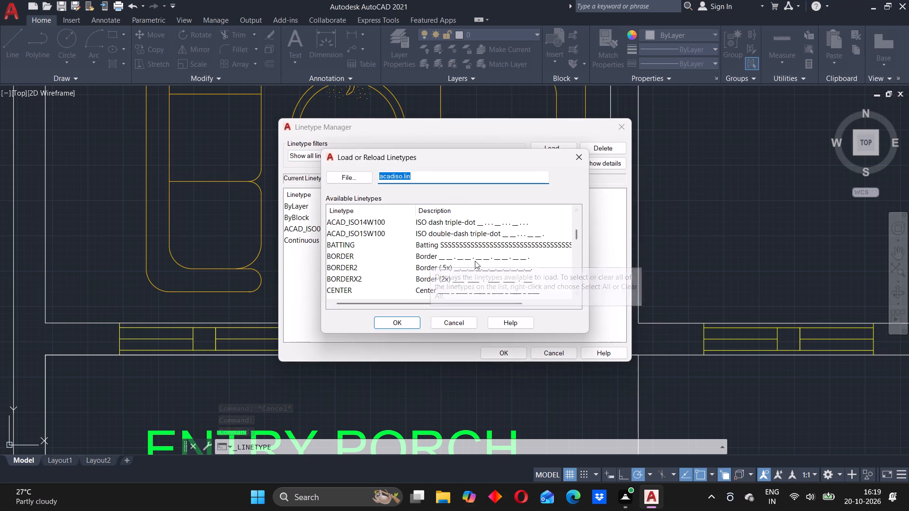
scroll(466, 252, down, 2)
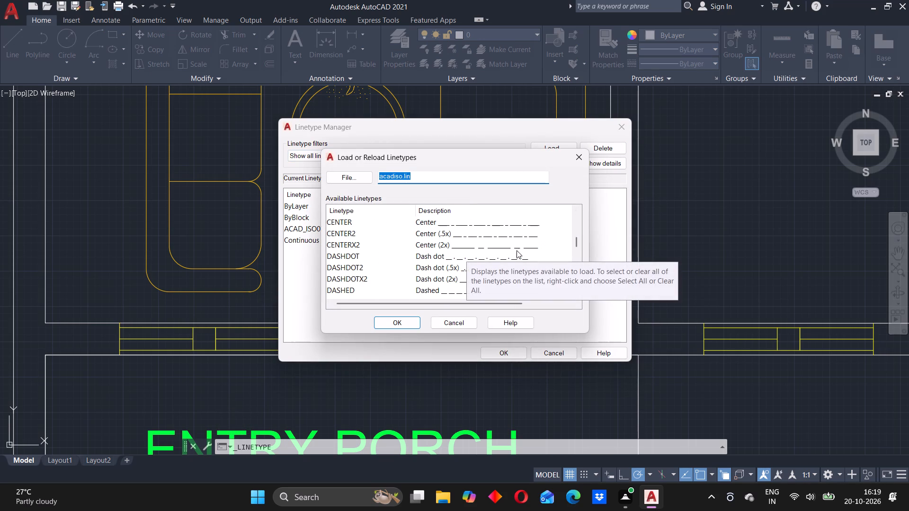
scroll(457, 266, down, 2)
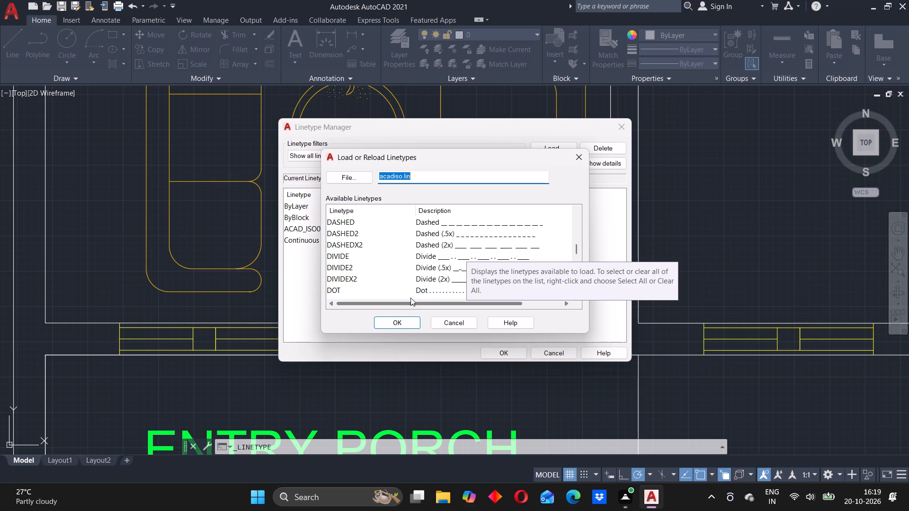
click(421, 291)
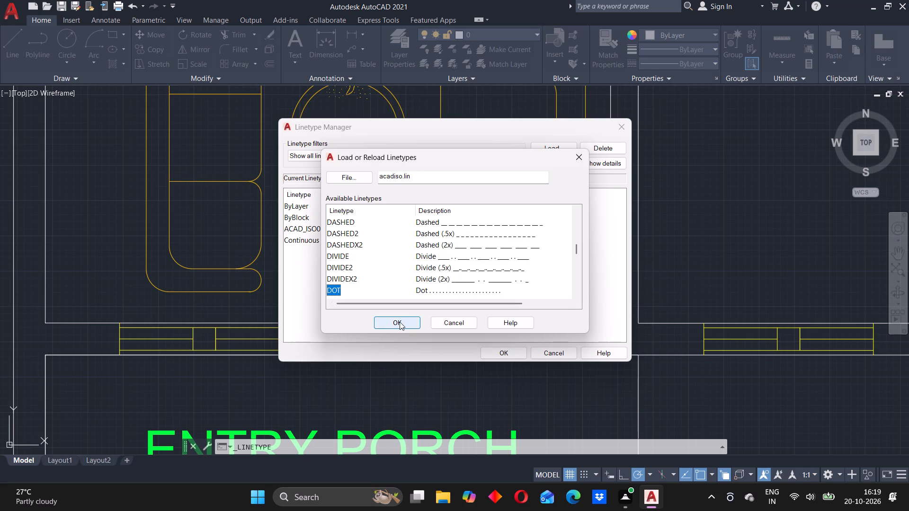
click(400, 322)
click(503, 353)
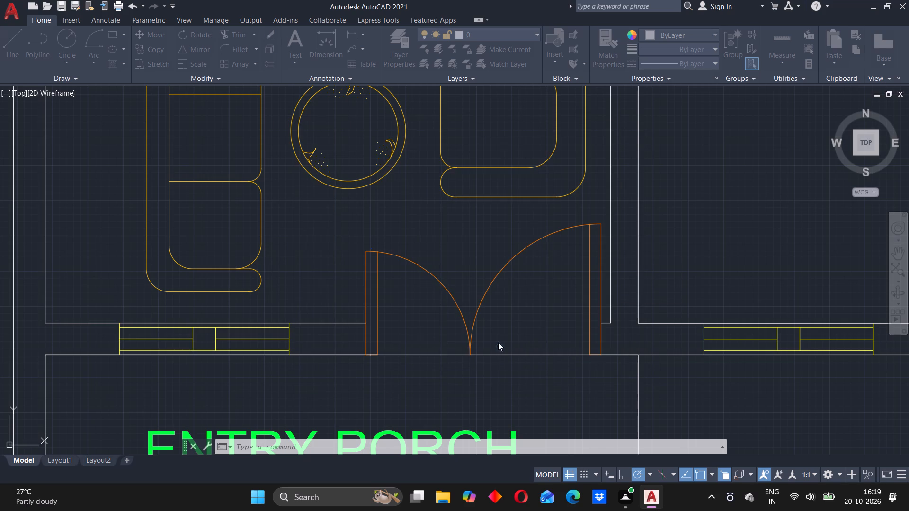
Change the linetype of the line across the entry double-door opening to DOT.
click(489, 354)
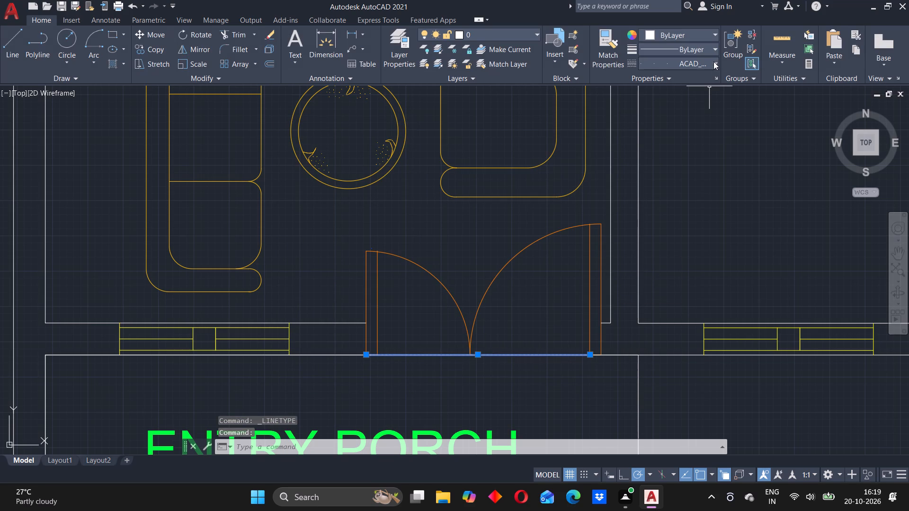
click(713, 62)
click(674, 132)
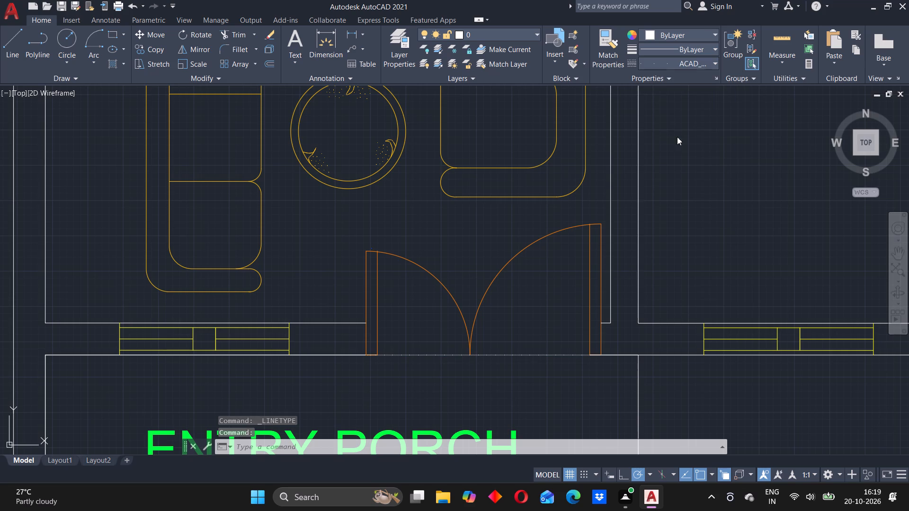
key(Escape)
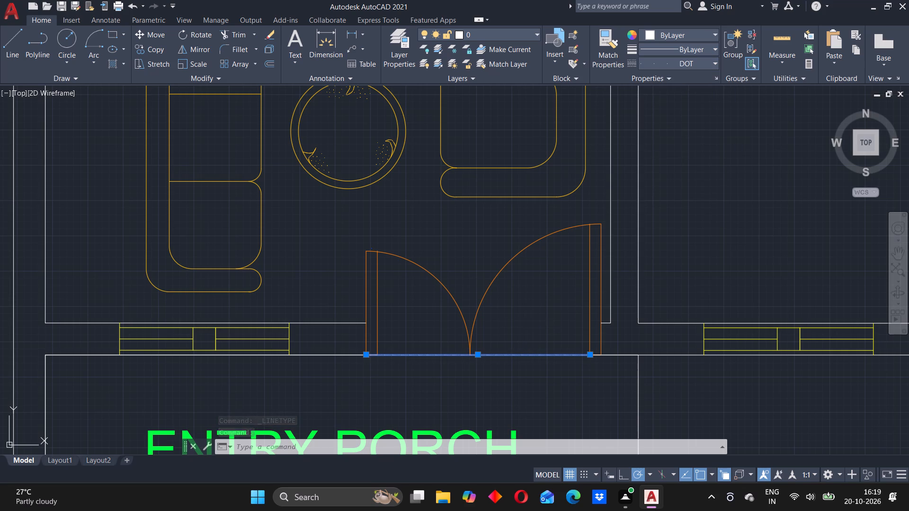
Change the linetype of the line across the door opening between the kitchen and the yard to DOT.
scroll(660, 239, down, 2)
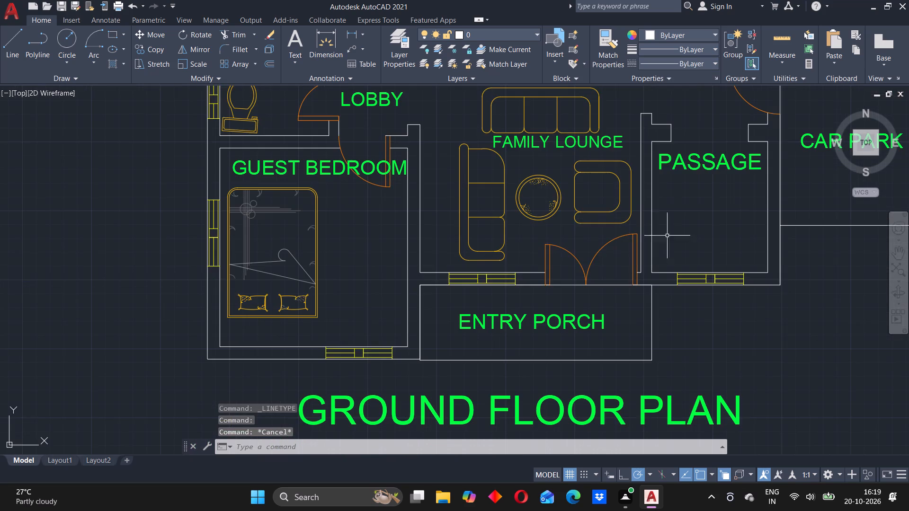
middle_drag(694, 170, 476, 328)
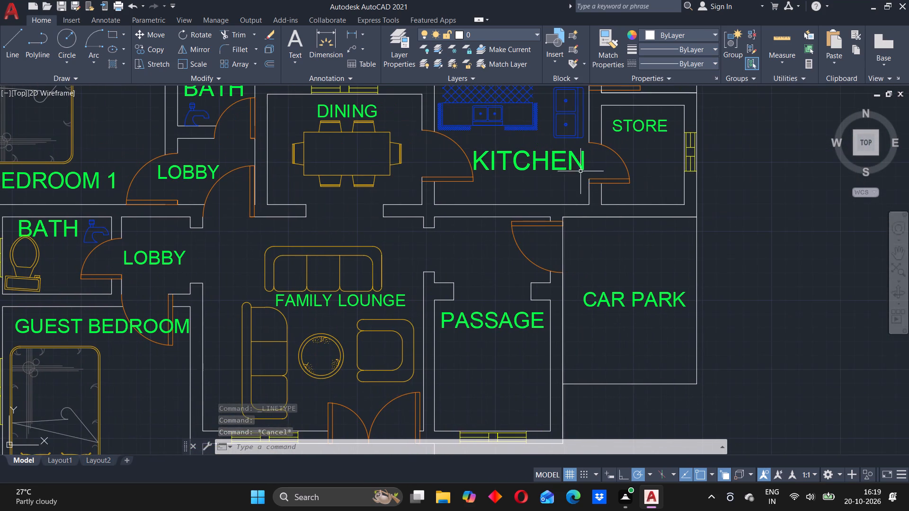
middle_drag(601, 141, 552, 246)
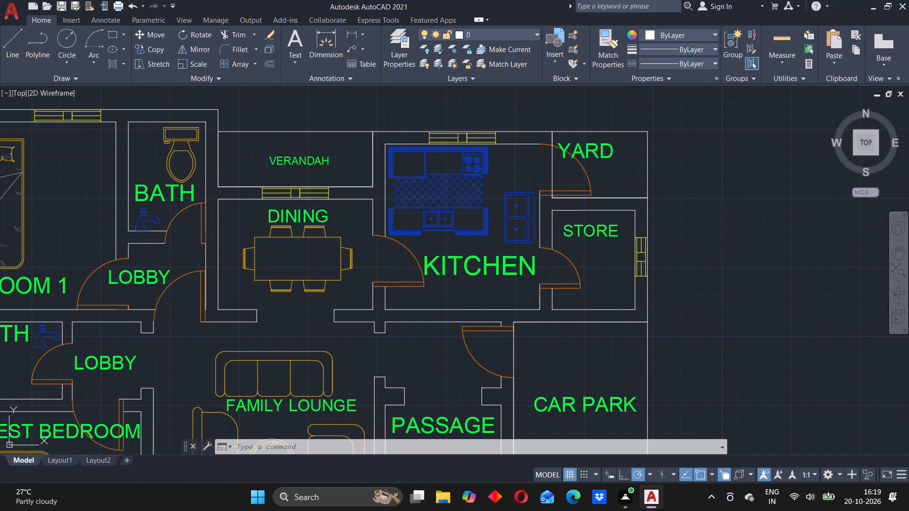
click(552, 168)
click(691, 62)
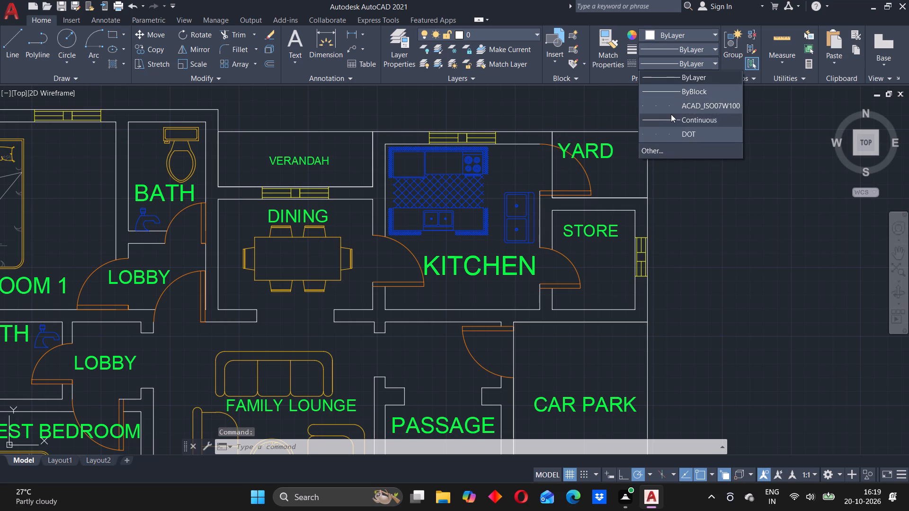
click(668, 131)
key(Escape)
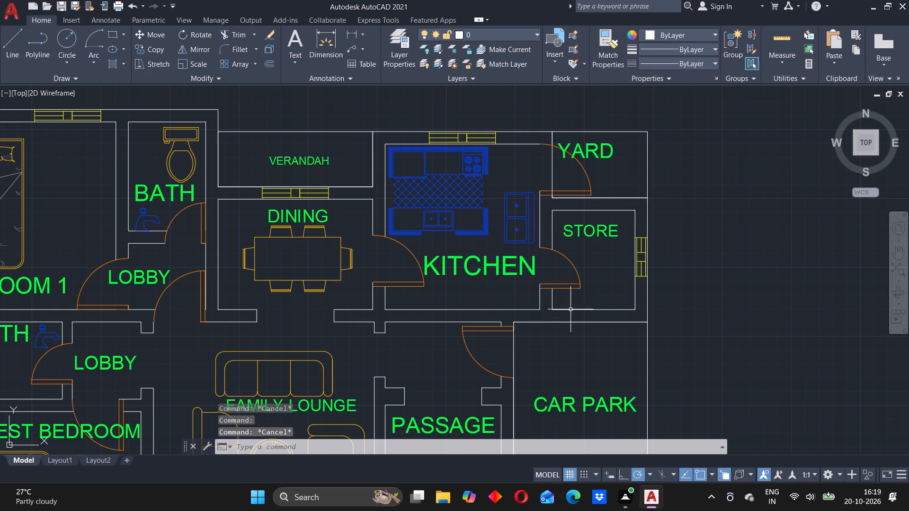
Delete the long line that runs along the passage's outer wall and across the car park door opening.
middle_drag(570, 326, 583, 188)
scroll(543, 232, down, 2)
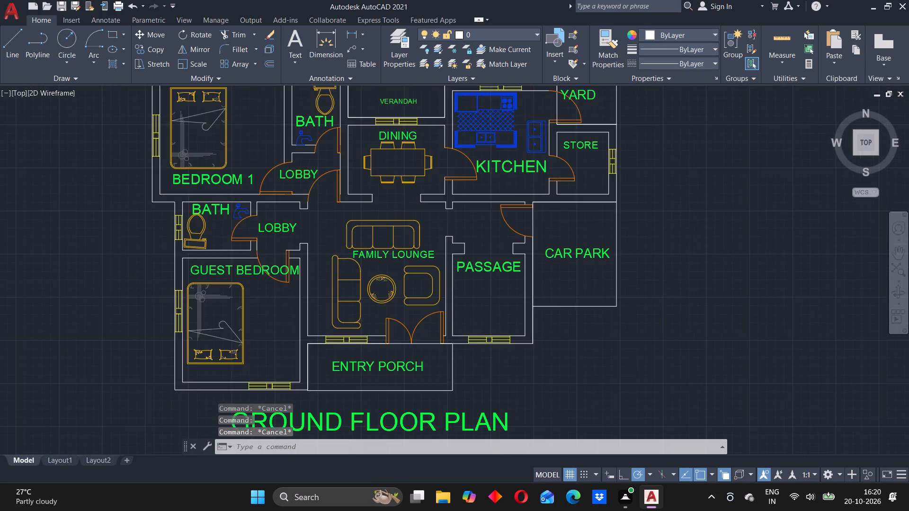
scroll(550, 223, up, 2)
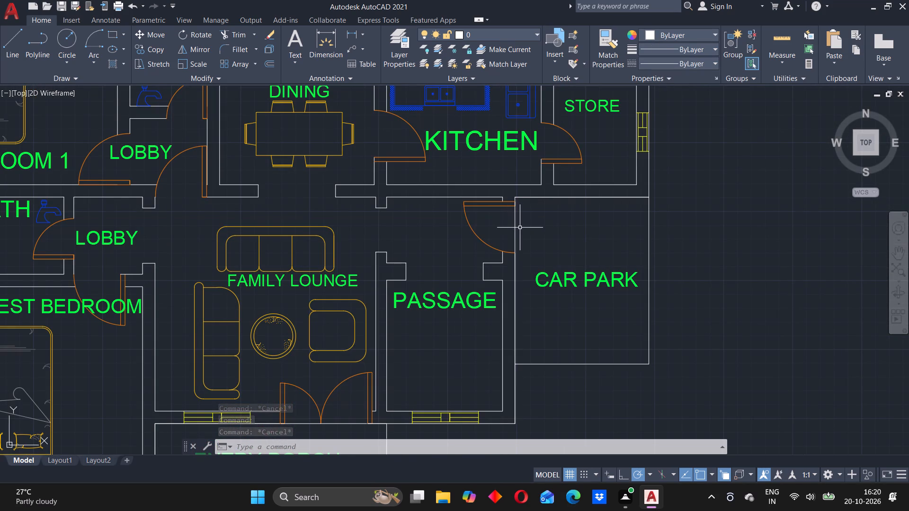
click(514, 229)
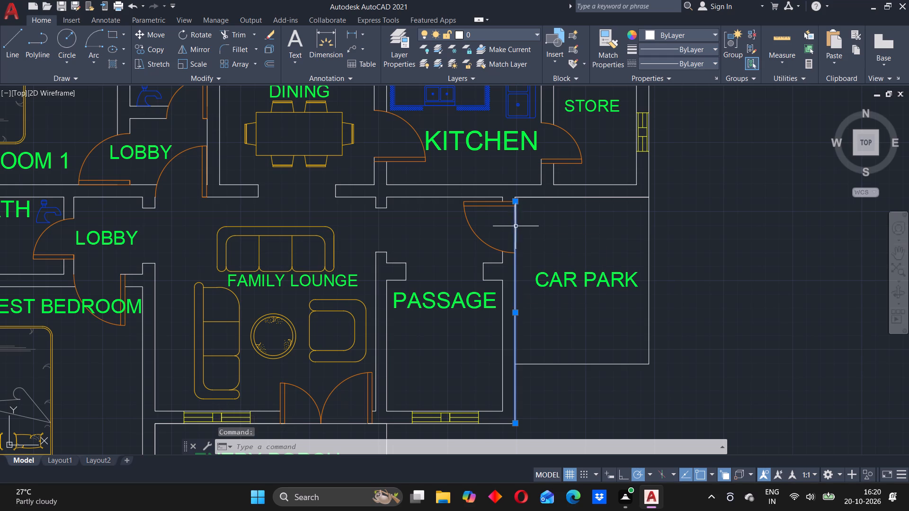
key(Delete)
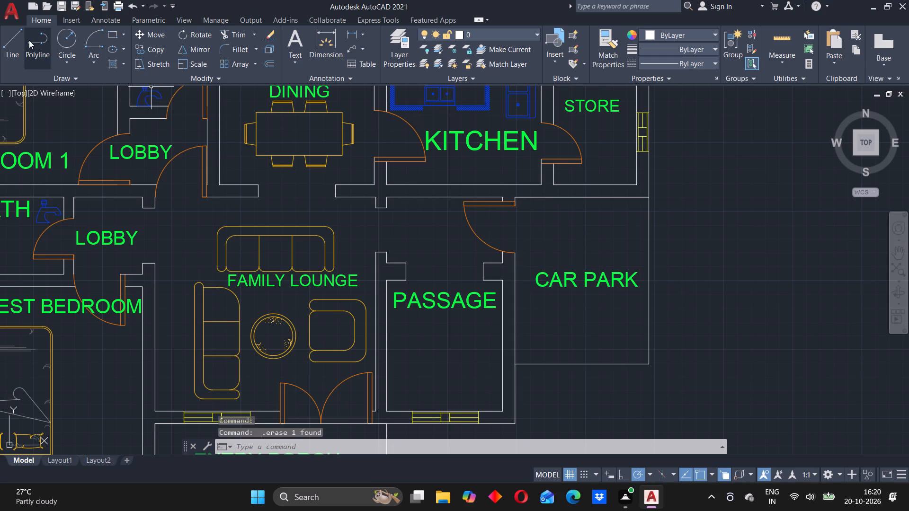
Draw a line across the car park door opening only, from the door leaf's outer corner to the end of the door swing arc.
click(6, 36)
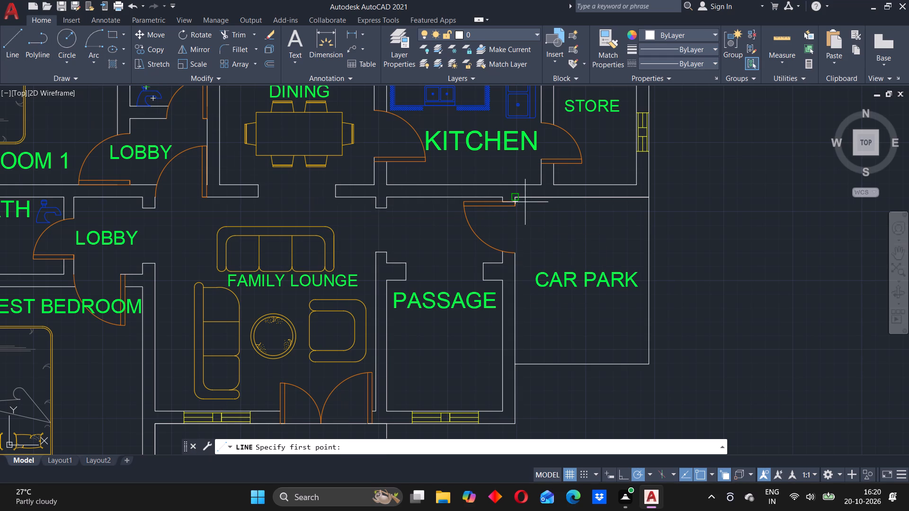
scroll(526, 213, up, 3)
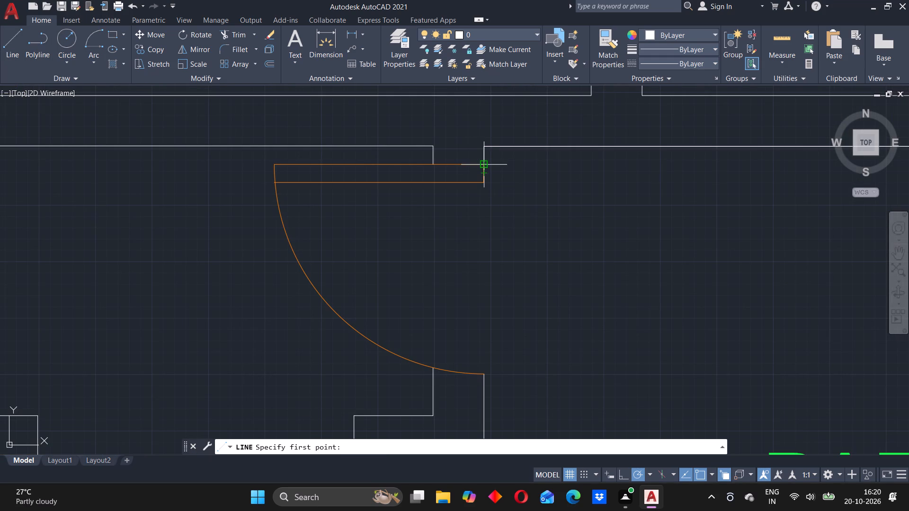
click(486, 164)
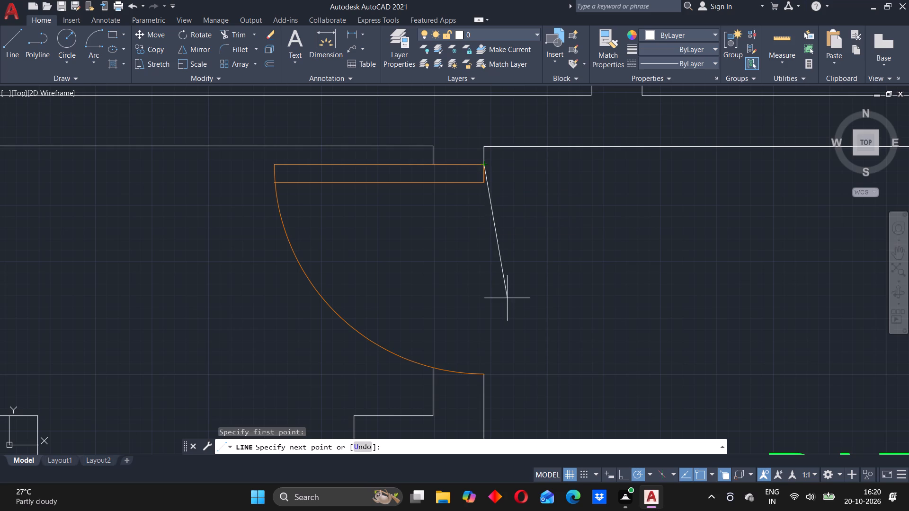
click(484, 376)
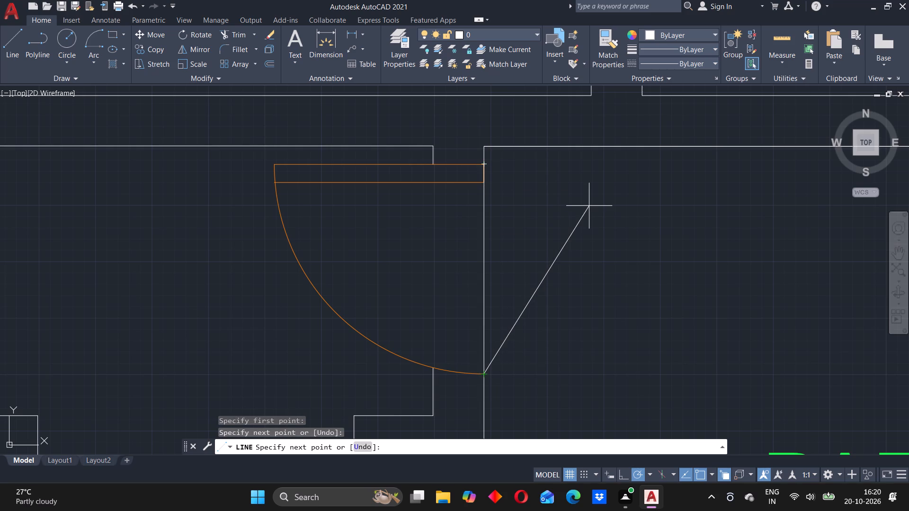
key(Escape)
Change the linetype of the new line across the car park door opening to DOT and check its appearance up close.
click(483, 238)
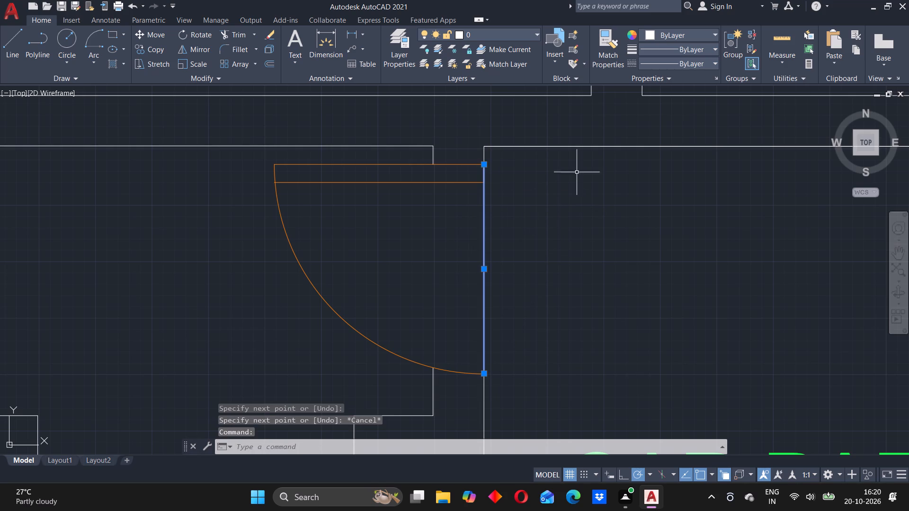
click(701, 62)
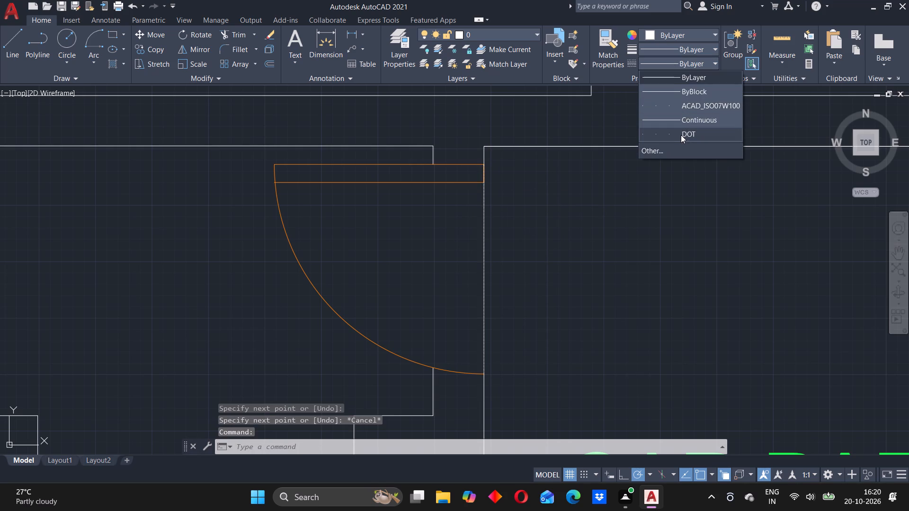
click(680, 134)
key(Escape)
scroll(521, 220, up, 4)
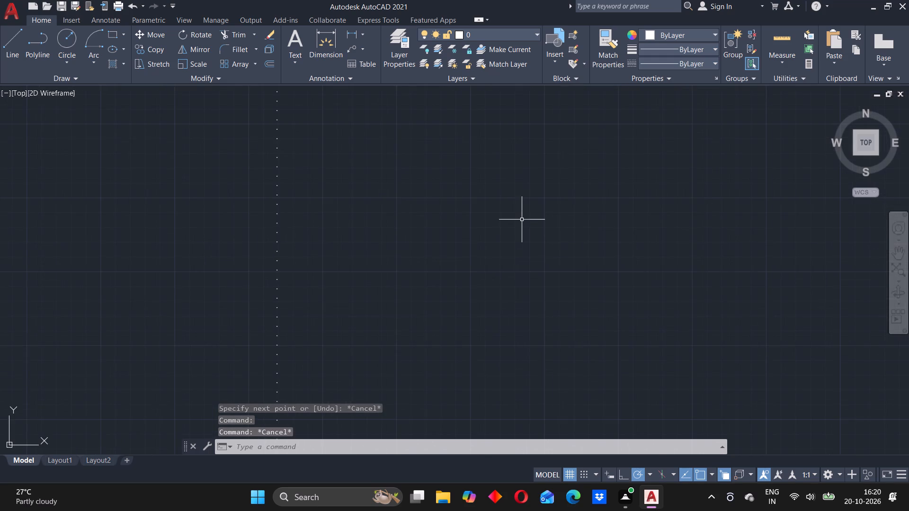
Hatch the entry porch floor area with the CROSS pattern.
scroll(522, 220, down, 7)
middle_drag(560, 218, 548, 211)
scroll(546, 209, down, 3)
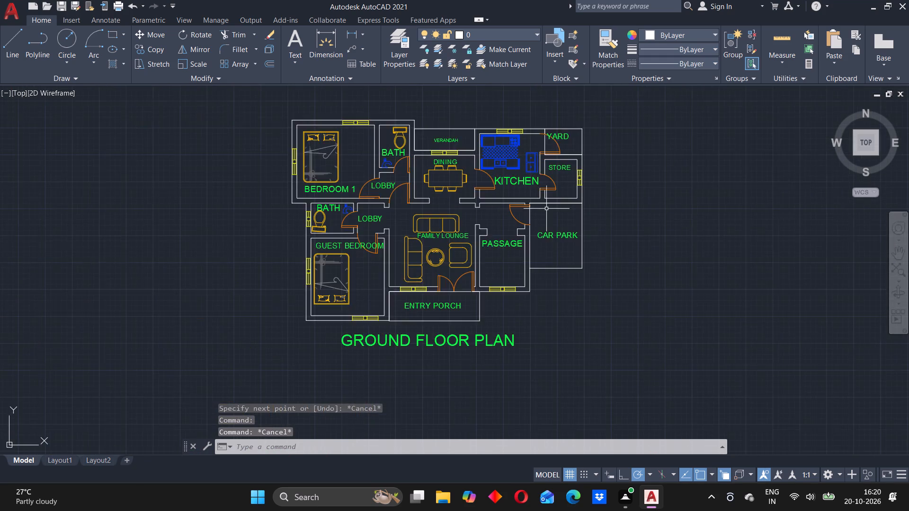
middle_drag(552, 232, 540, 216)
scroll(533, 169, up, 2)
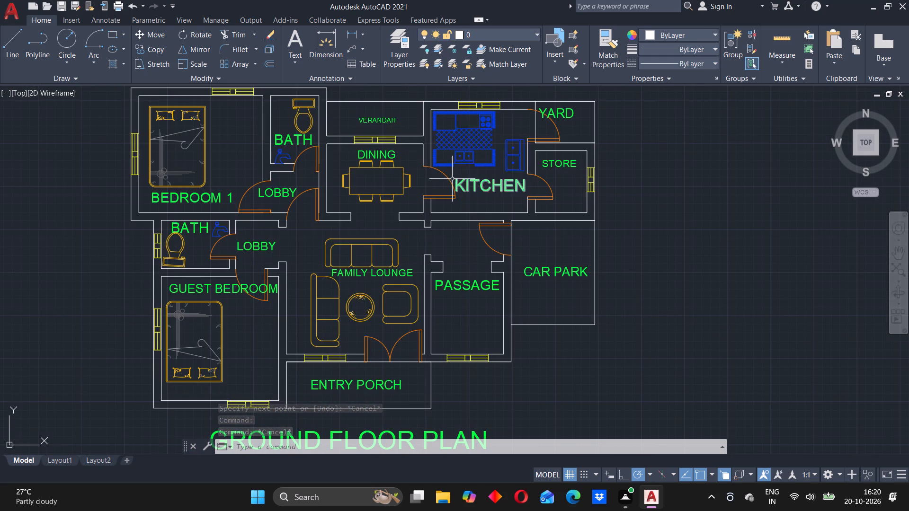
middle_drag(465, 174, 470, 195)
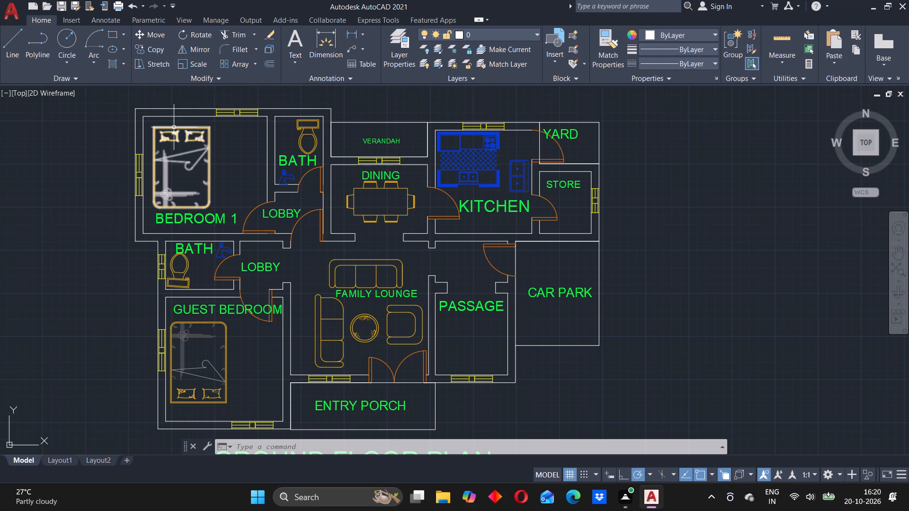
key(h)
key(a)
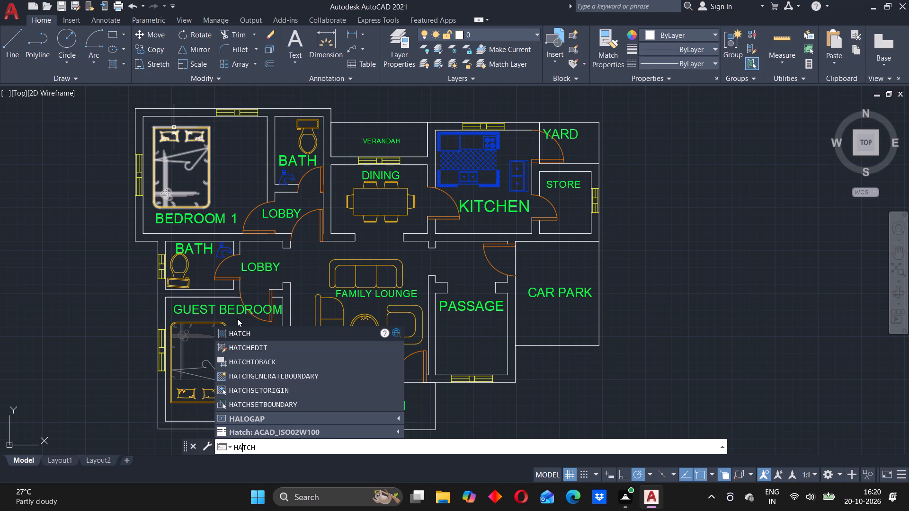
click(245, 331)
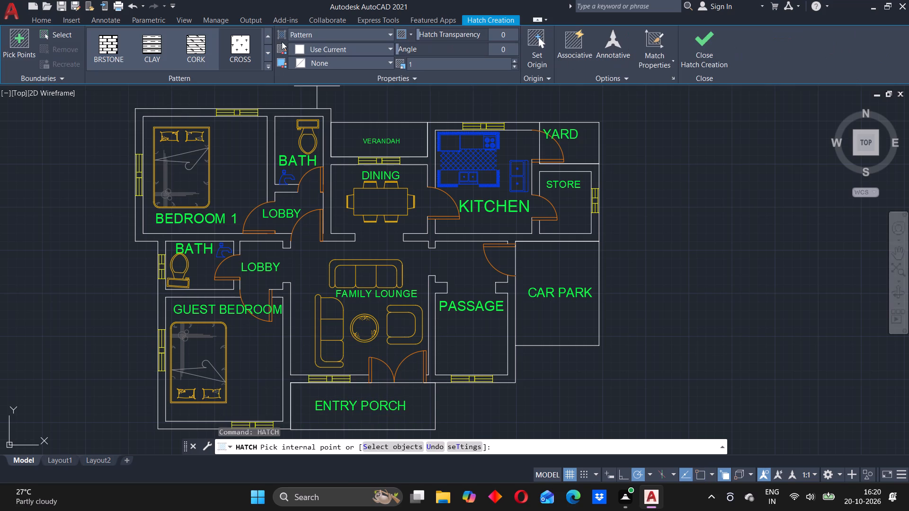
click(244, 44)
click(375, 396)
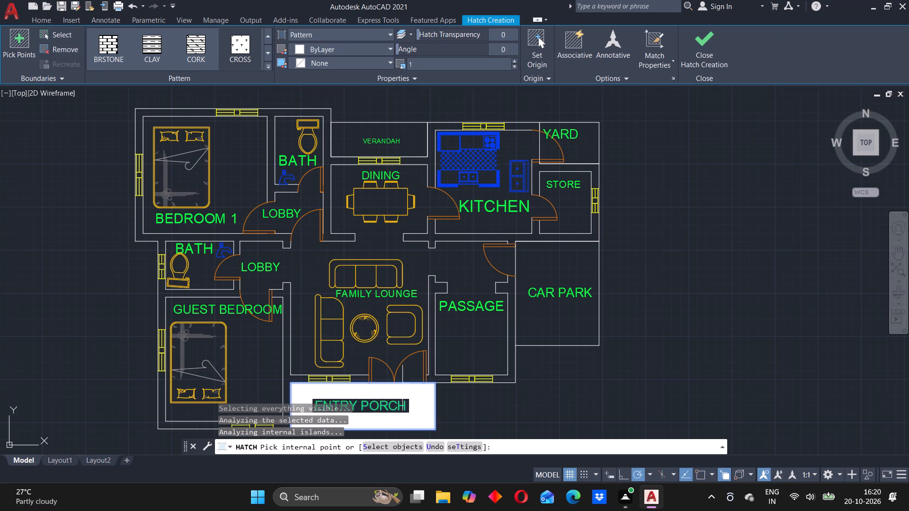